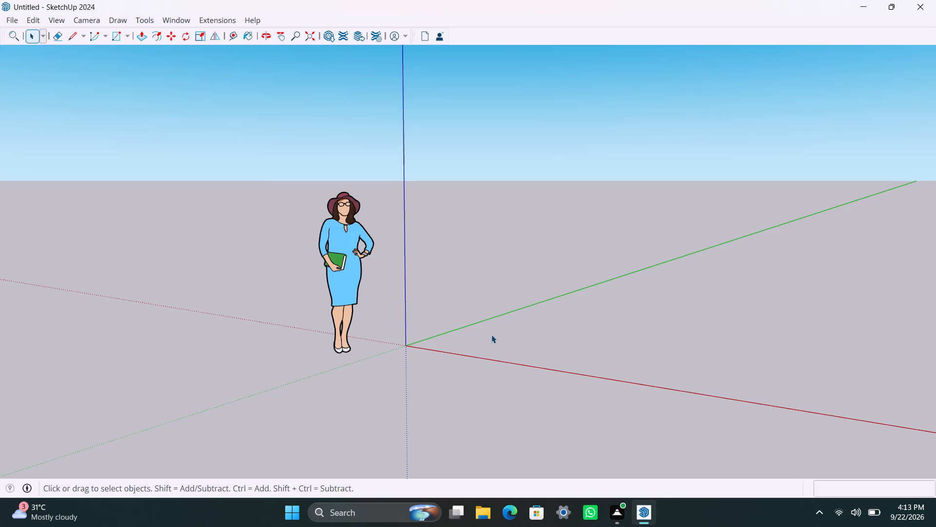
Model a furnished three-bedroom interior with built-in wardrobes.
Save the model as "3bhk 1882sqft HP" in the sketch up folder inside the internship documents folder.
scroll(409, 476, "down", 4)
scroll(363, 435, "down", 4)
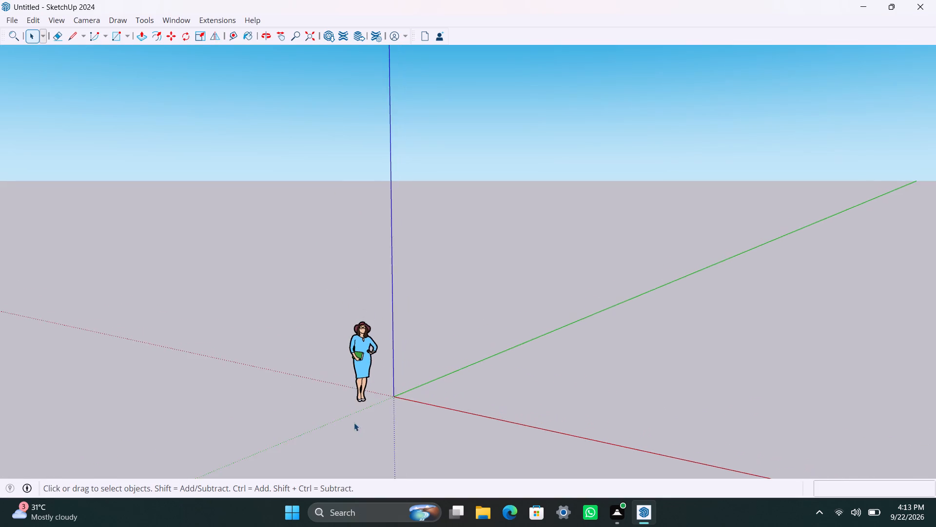
middle_click_drag(355, 422, 510, 385)
key("ctrl+s")
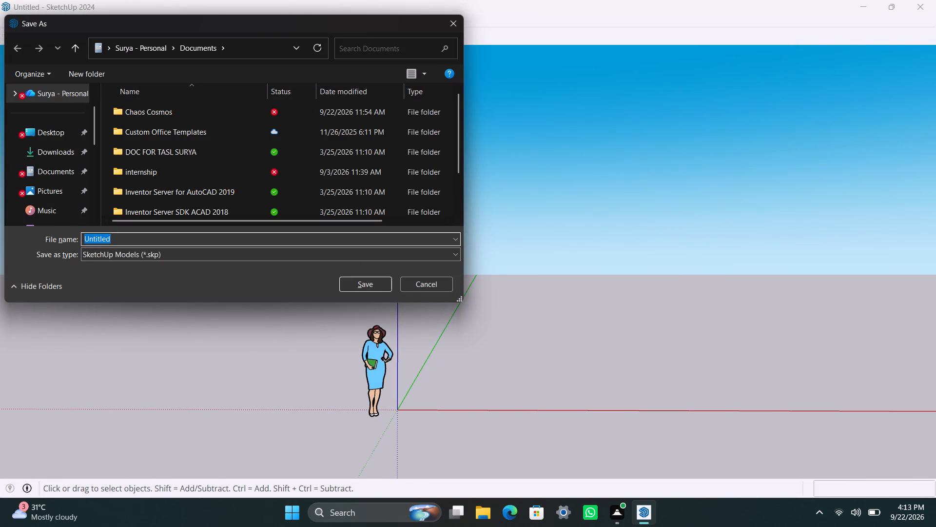
key("3")
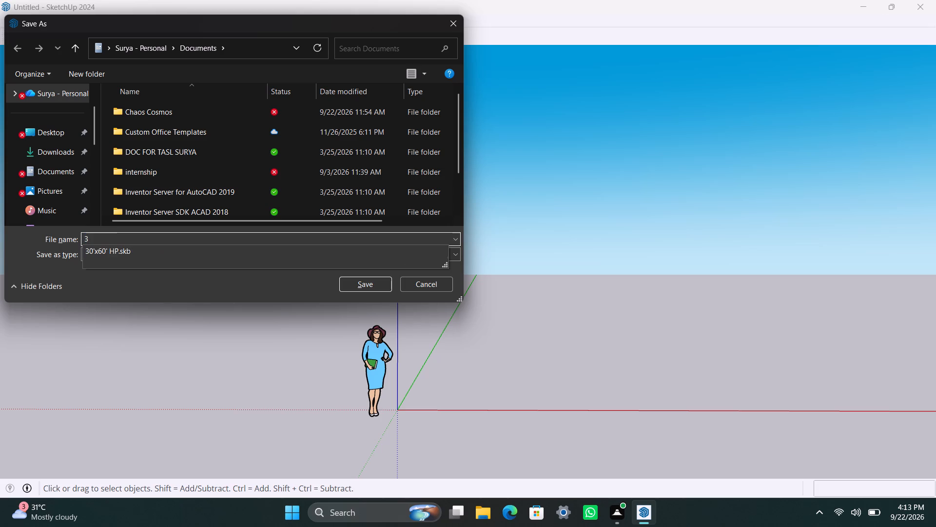
type("bhk")
key("space")
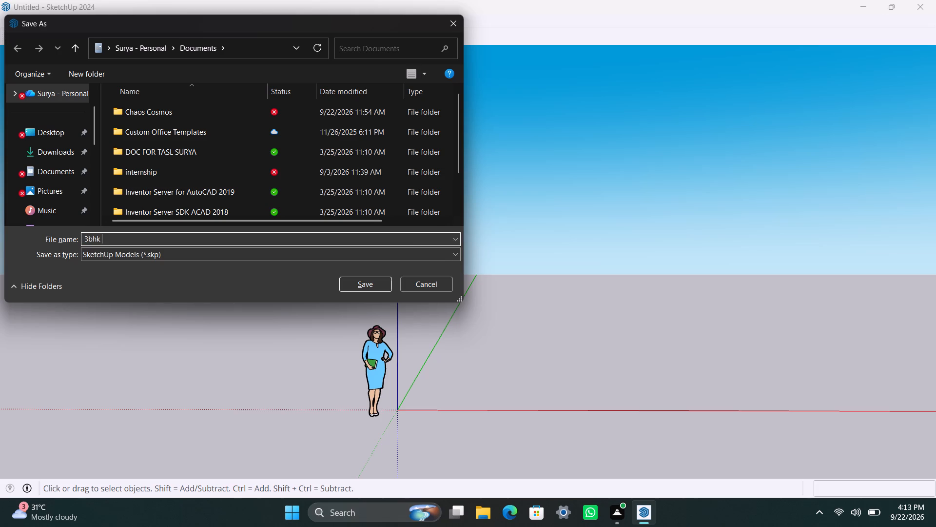
key("1")
type("882s")
type("qft")
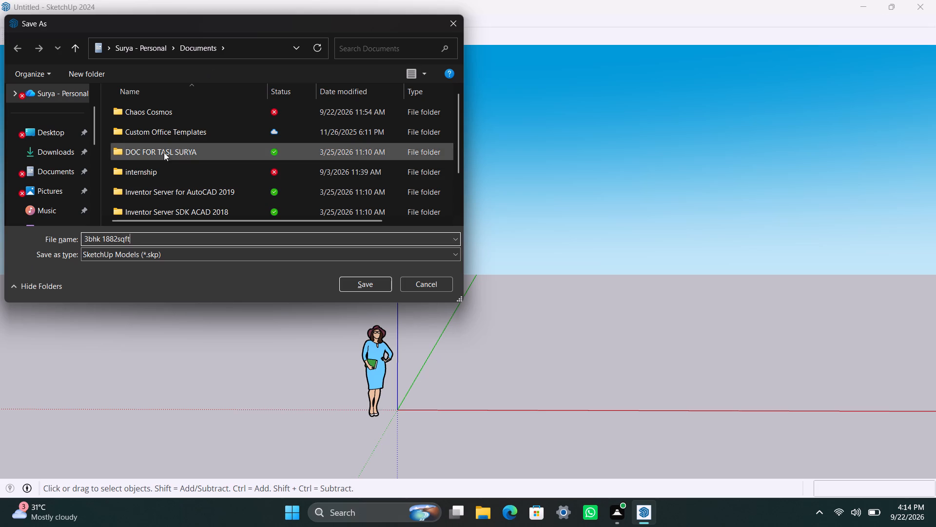
double_click(159, 169)
double_click(160, 170)
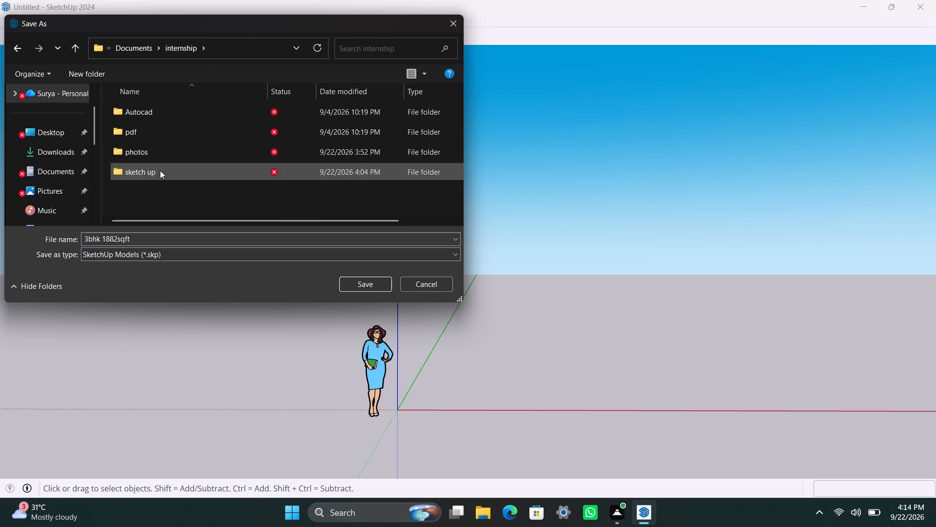
left_click(149, 240)
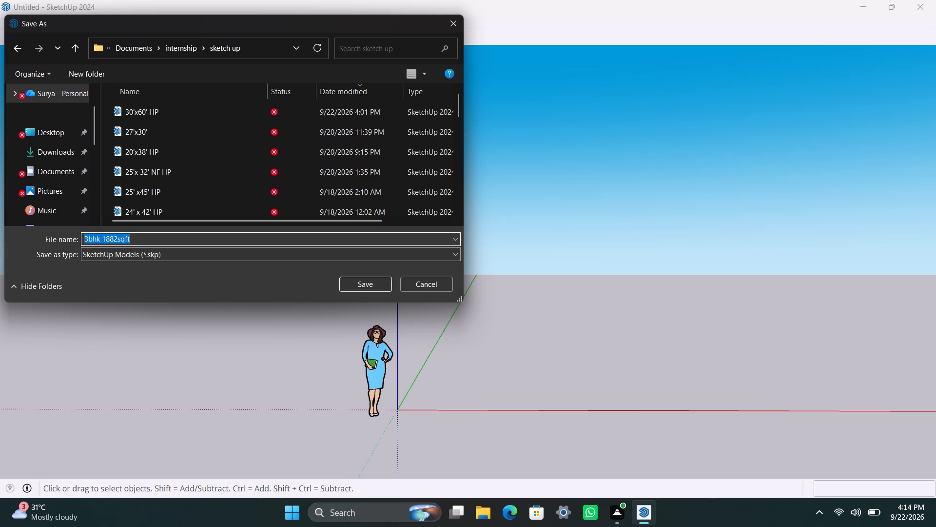
left_click(149, 241)
key("space")
type("HP")
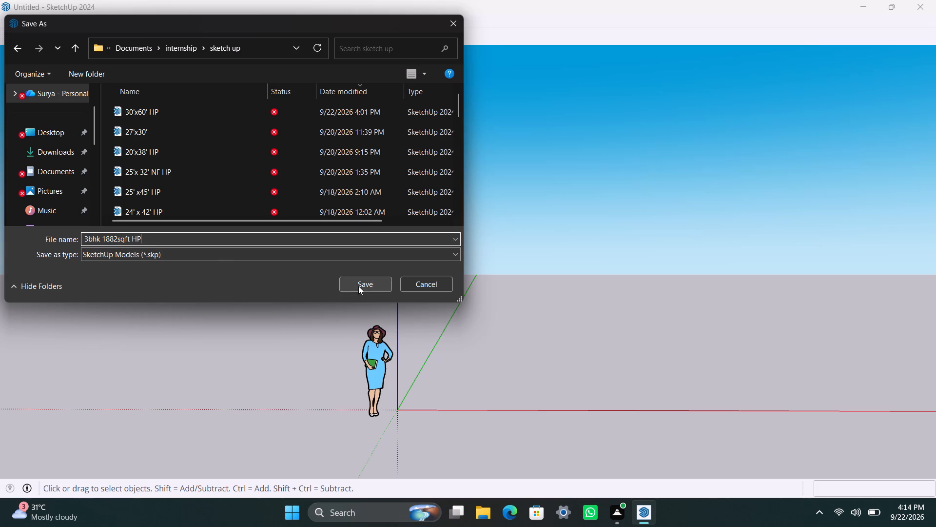
left_click(358, 286)
Draw a 12' line parallel to the red axis, starting on the ground near the origin.
scroll(425, 378, "down", 3)
scroll(426, 391, "up", 2)
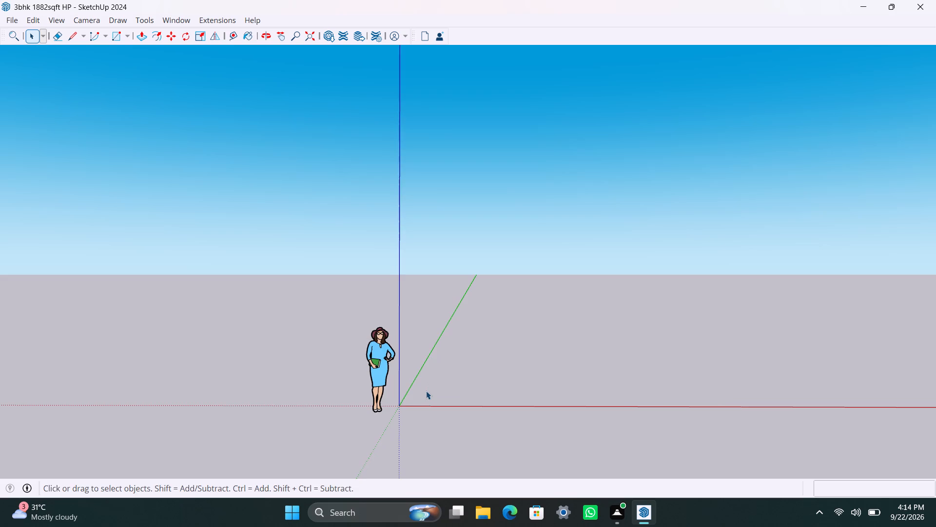
middle_click_drag(425, 390, 337, 369)
scroll(347, 373, "up", 2)
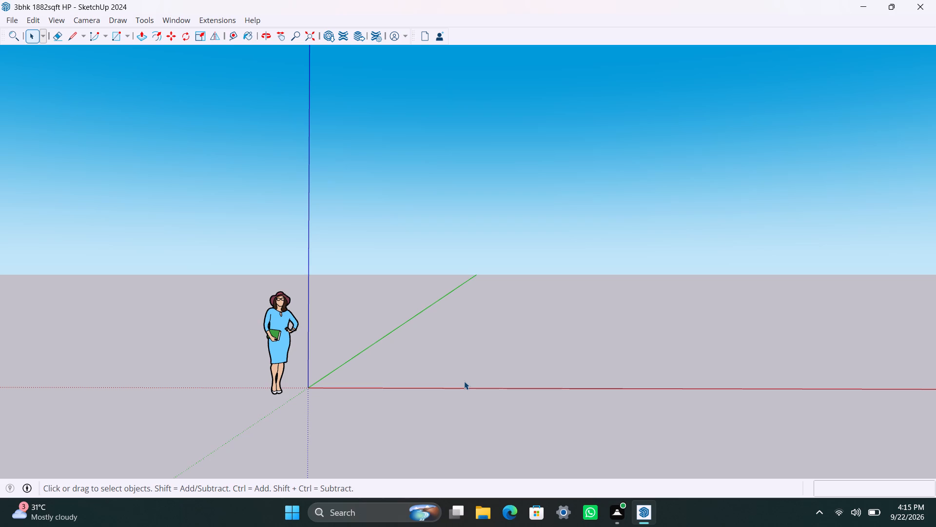
scroll(487, 26, "down", 4)
scroll(498, 187, "down", 4)
middle_click_drag(473, 239, 494, 356)
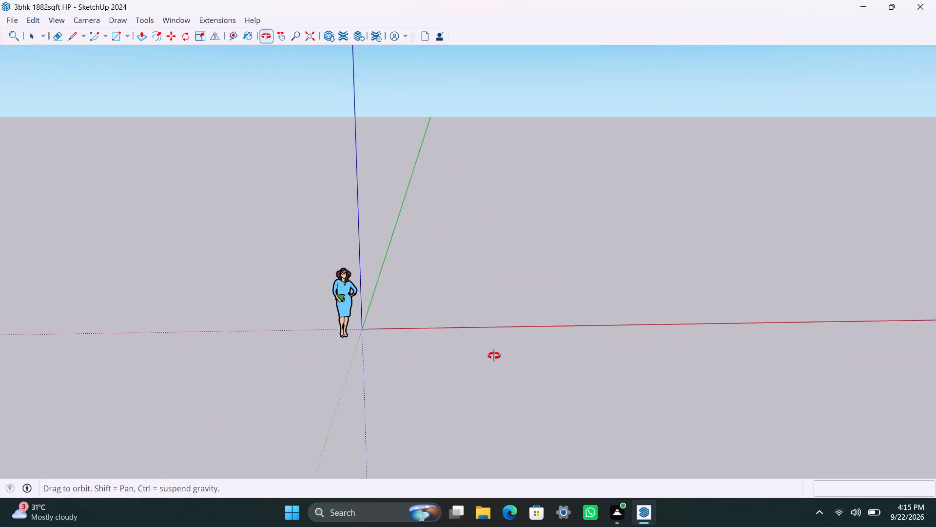
middle_click_drag(494, 356, 490, 406)
scroll(539, 198, "down", 2)
middle_click_drag(572, 249, 484, 417)
scroll(453, 364, "up", 2)
scroll(454, 355, "down", 3)
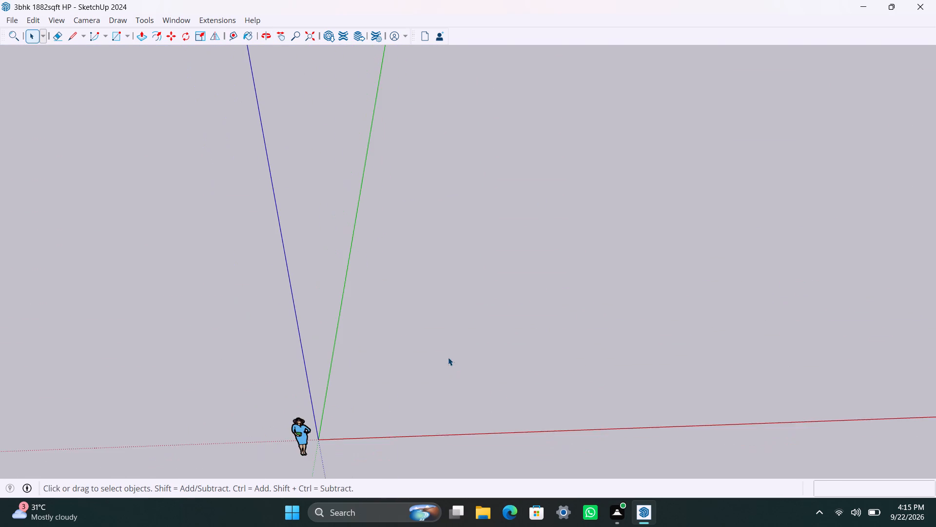
middle_click_drag(447, 359, 449, 372)
key("l")
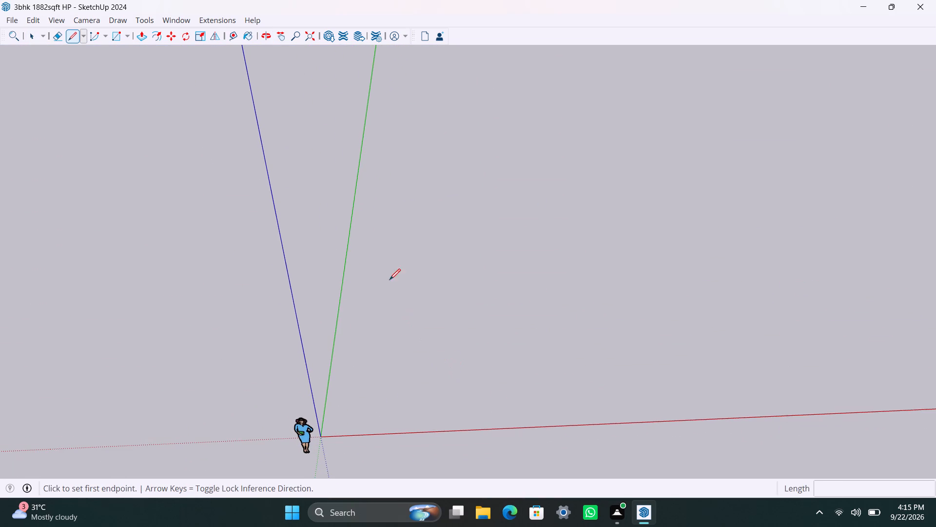
left_click(368, 407)
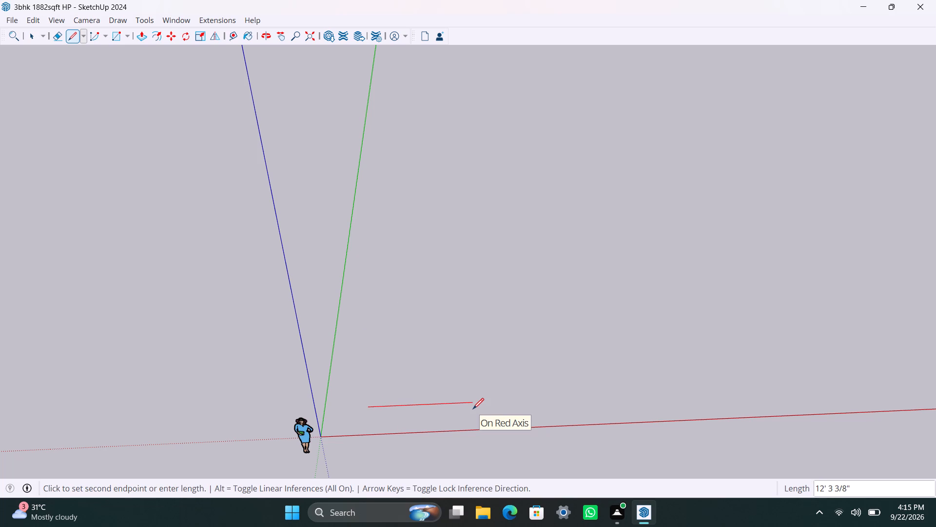
type("12'")
key("Return")
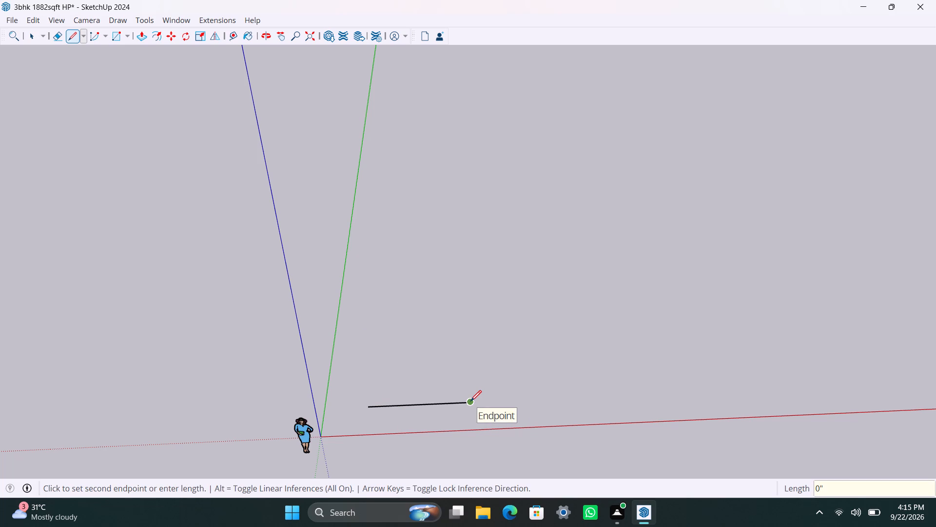
left_click(470, 401)
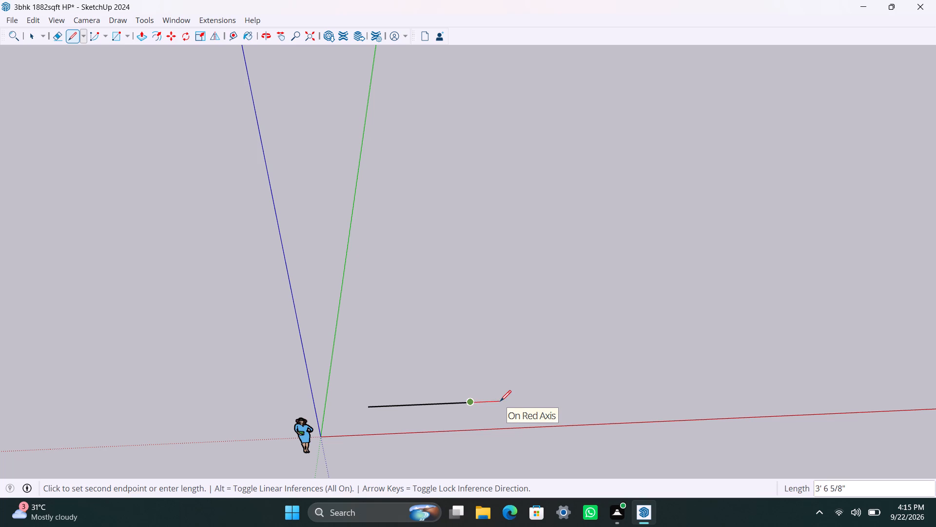
key("space")
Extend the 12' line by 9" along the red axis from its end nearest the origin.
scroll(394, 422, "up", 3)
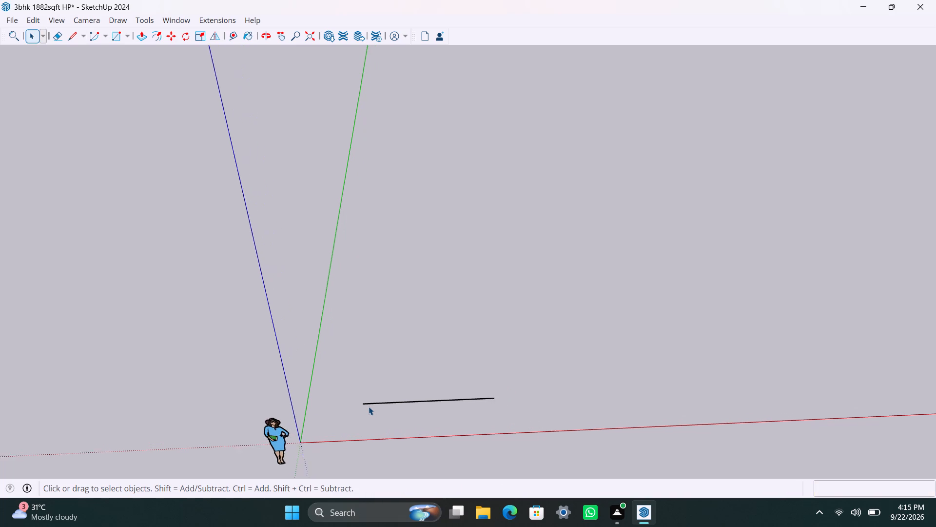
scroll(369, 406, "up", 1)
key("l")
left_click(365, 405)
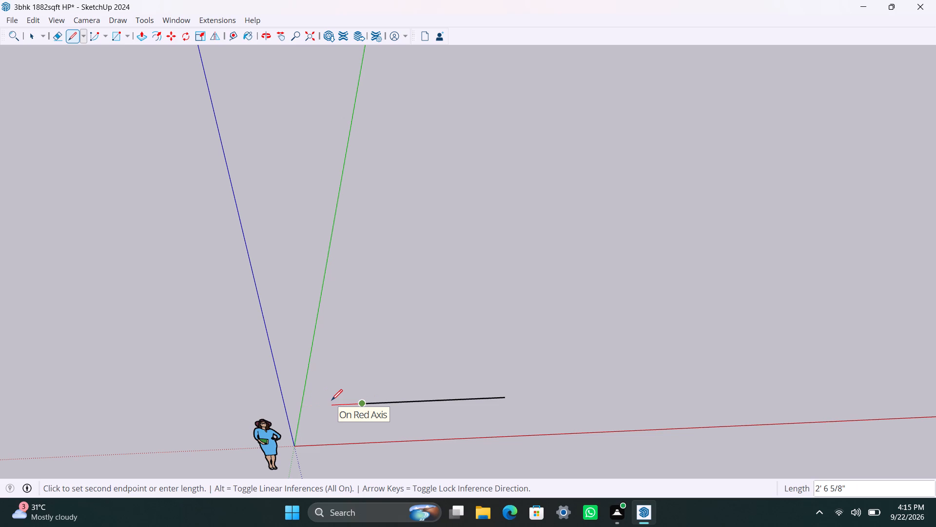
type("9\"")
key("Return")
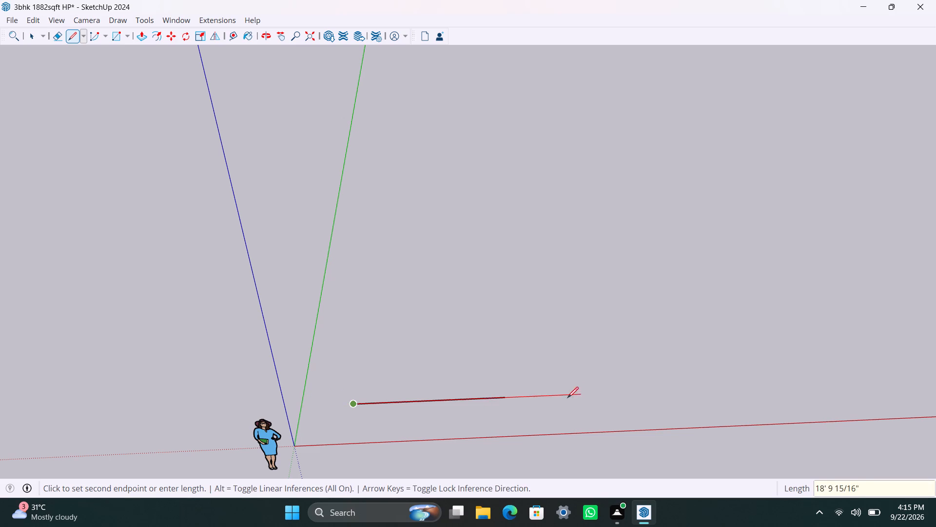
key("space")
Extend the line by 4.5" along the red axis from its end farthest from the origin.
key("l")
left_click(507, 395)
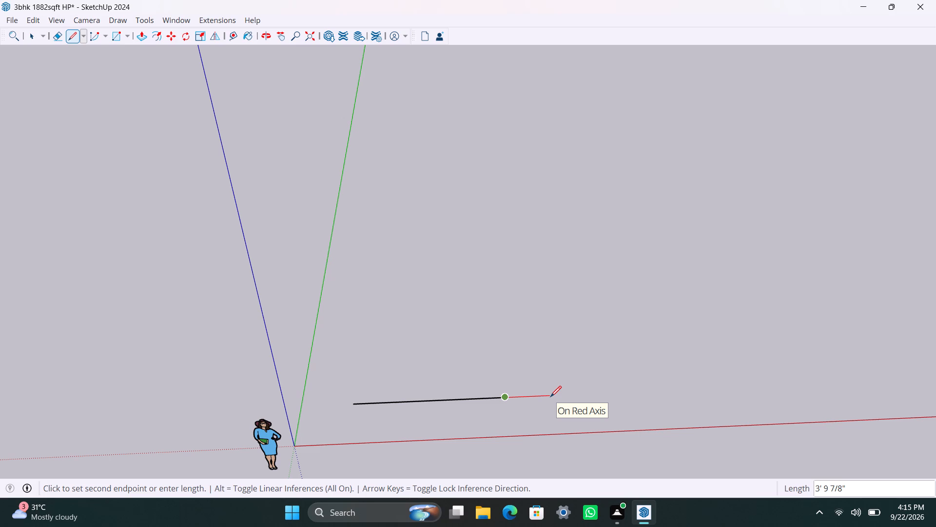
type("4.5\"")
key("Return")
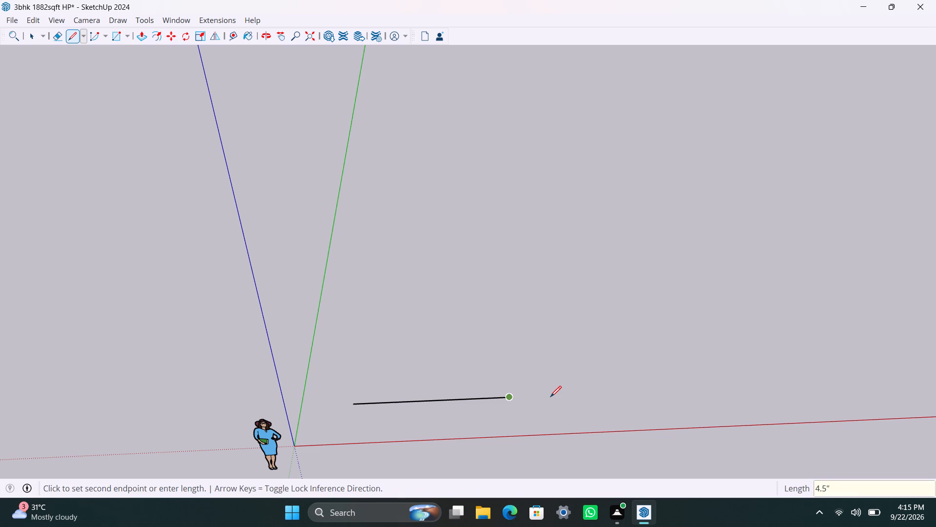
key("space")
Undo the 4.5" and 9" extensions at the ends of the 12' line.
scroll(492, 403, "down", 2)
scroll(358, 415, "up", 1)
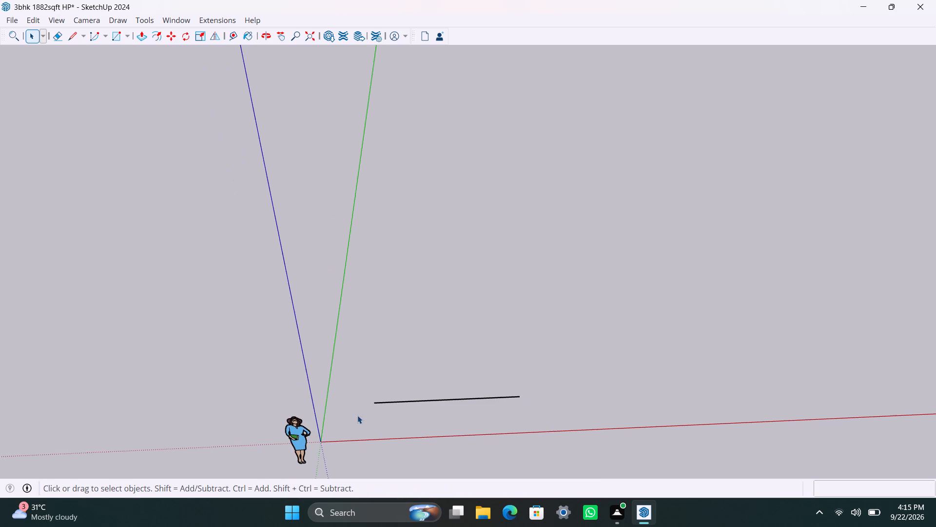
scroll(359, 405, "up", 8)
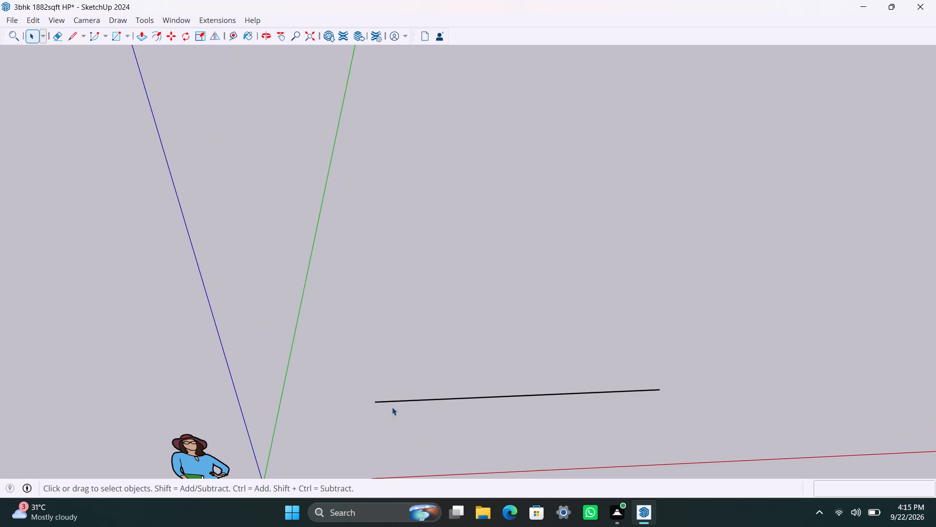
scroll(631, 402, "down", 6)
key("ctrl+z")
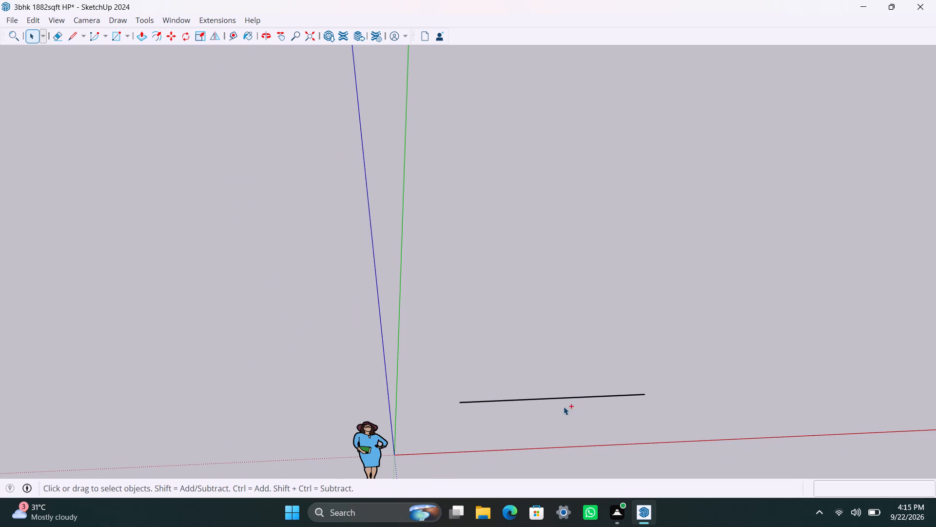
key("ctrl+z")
Extend the 12' line by 4.5" along the red axis from its end nearest the origin.
key("l")
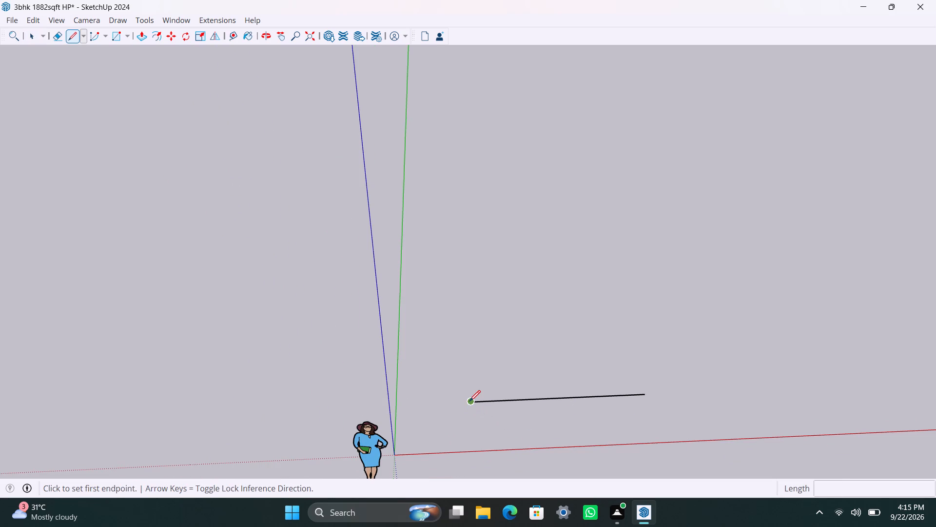
left_click(471, 402)
type("4.5\"")
key("Return")
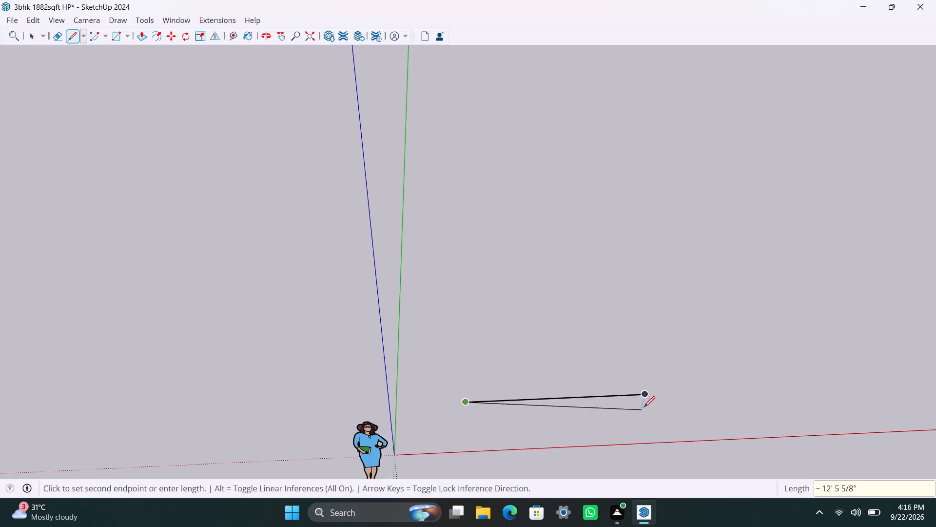
key("space")
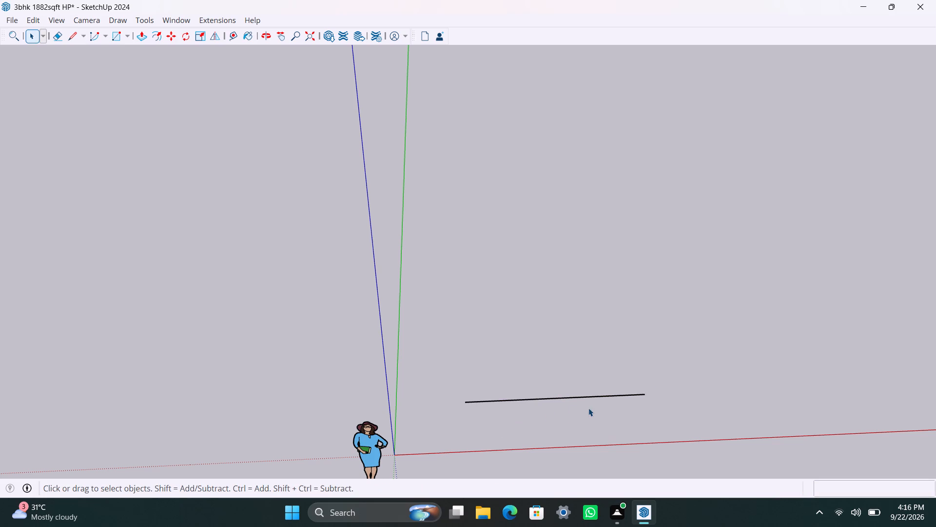
Extend the line by 4.5" along the red axis from its end farthest from the origin.
key("l")
left_click(646, 397)
key("4")
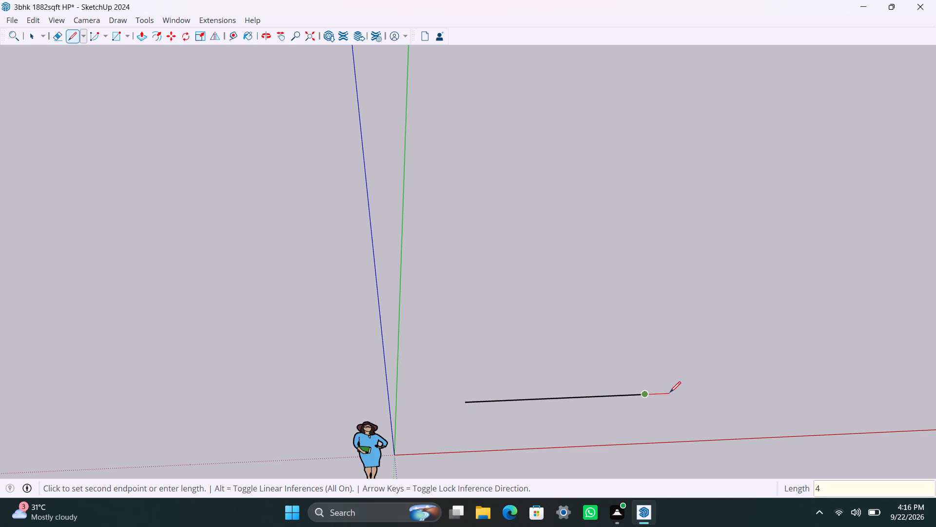
type(".5\"")
key("Return")
key("space")
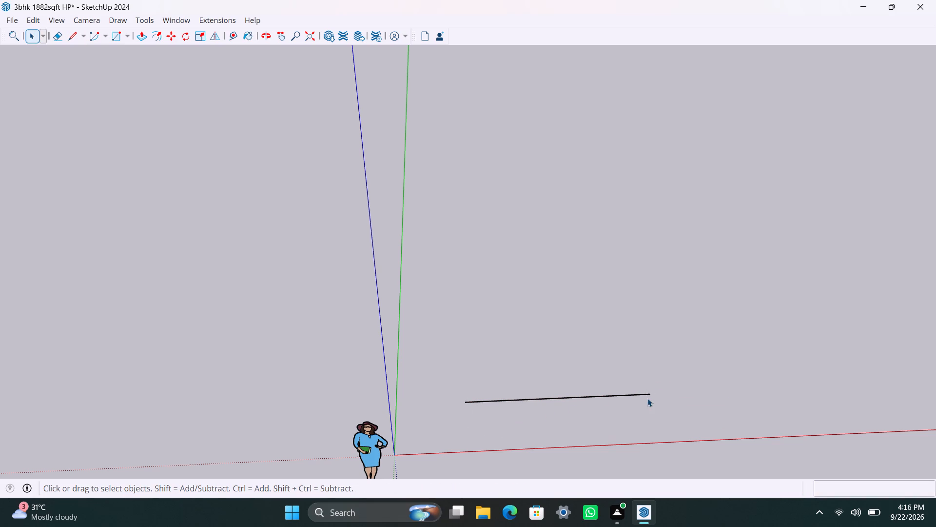
Extend the line along the red axis from its end farthest from the origin by 6' and then 4.5".
scroll(647, 398, "down", 4)
middle_click_drag(614, 403, 503, 419, "shift")
scroll(522, 413, "up", 6)
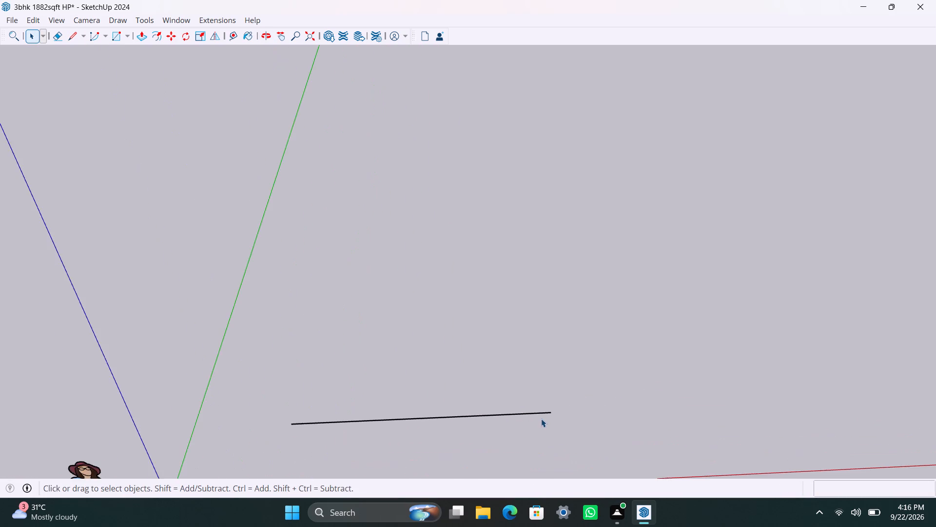
scroll(541, 419, "up", 1)
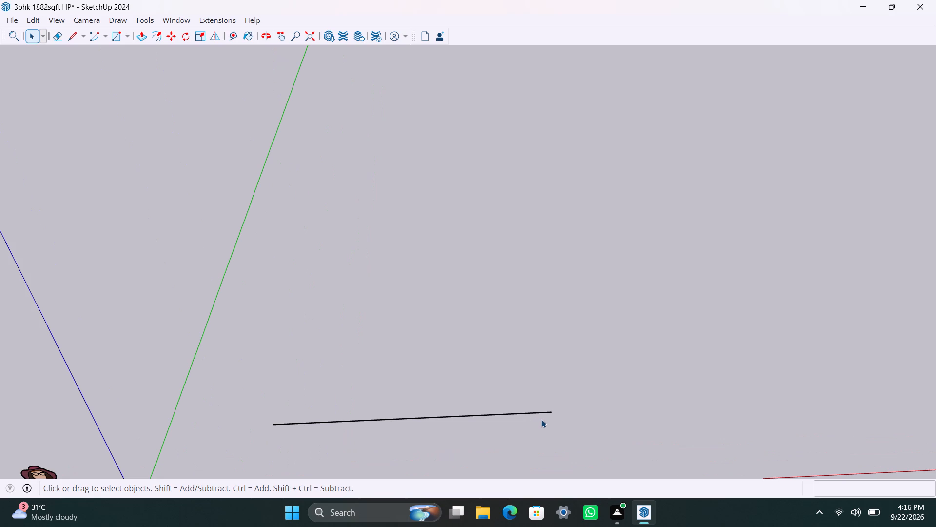
scroll(541, 420, "up", 2)
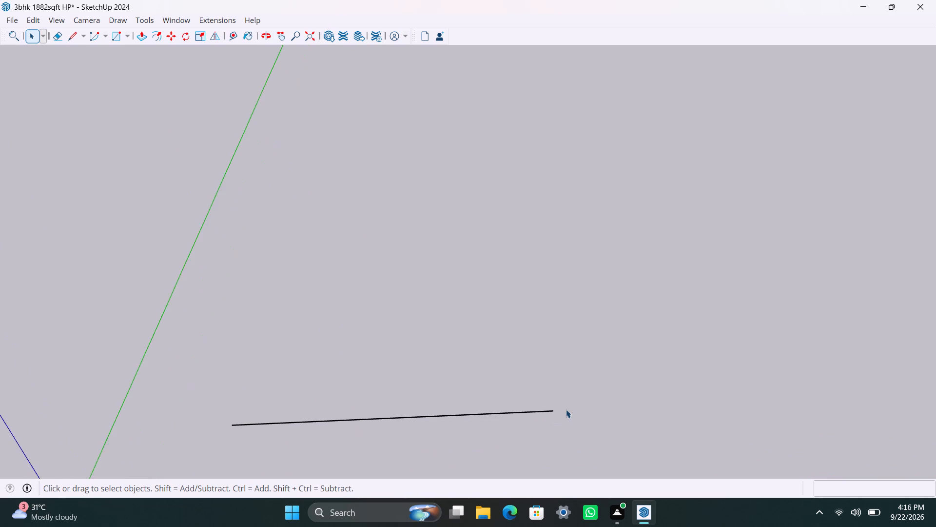
scroll(561, 411, "up", 1)
key("l")
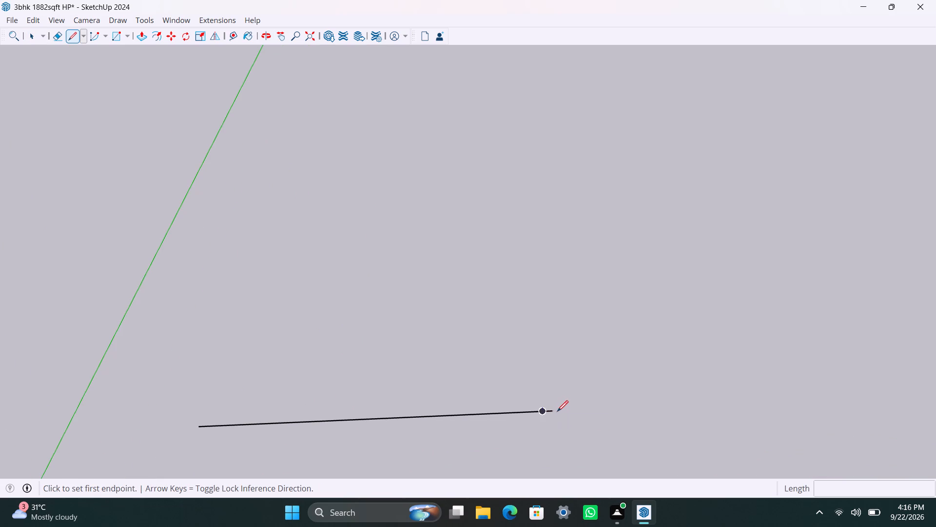
left_click(553, 409)
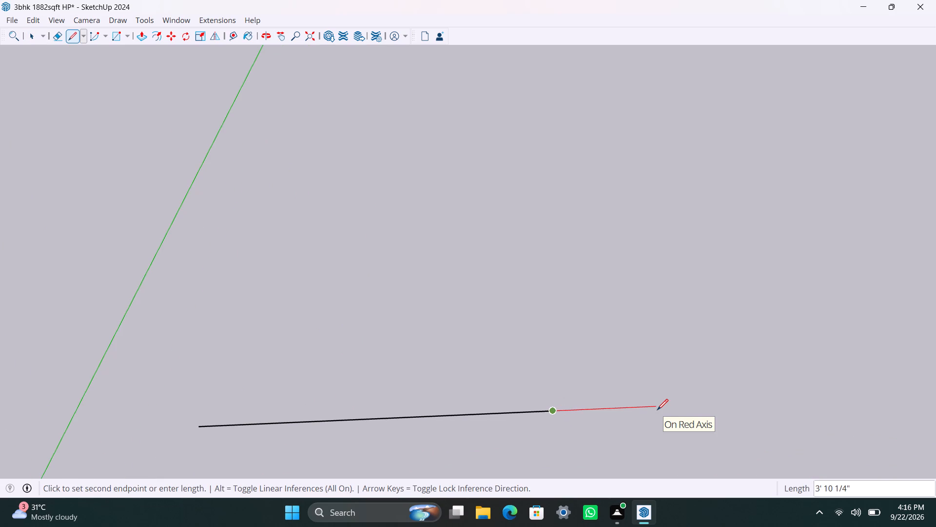
type("6'")
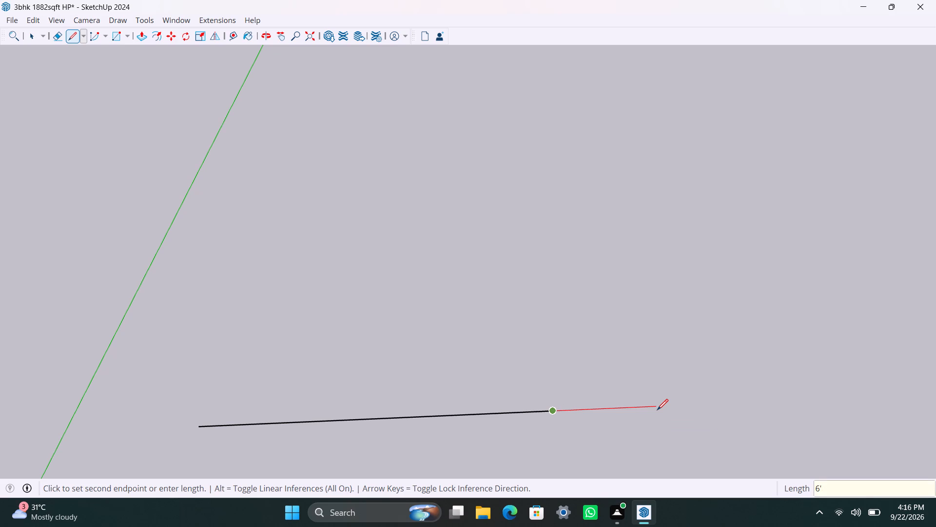
key("Return")
left_click(714, 404)
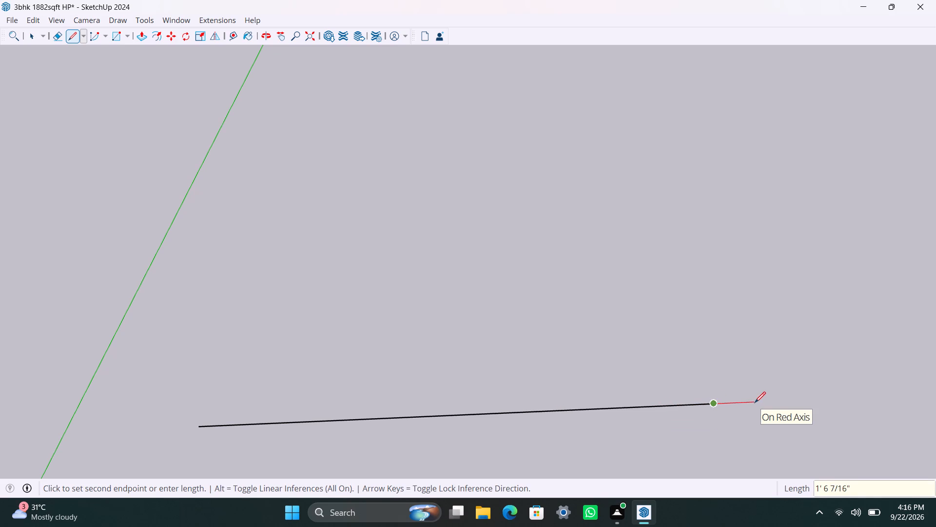
type("4.5\"")
key("Return")
Continue the line along the red axis with another 6' segment followed by a 4.5" segment.
scroll(730, 402, "down", 6)
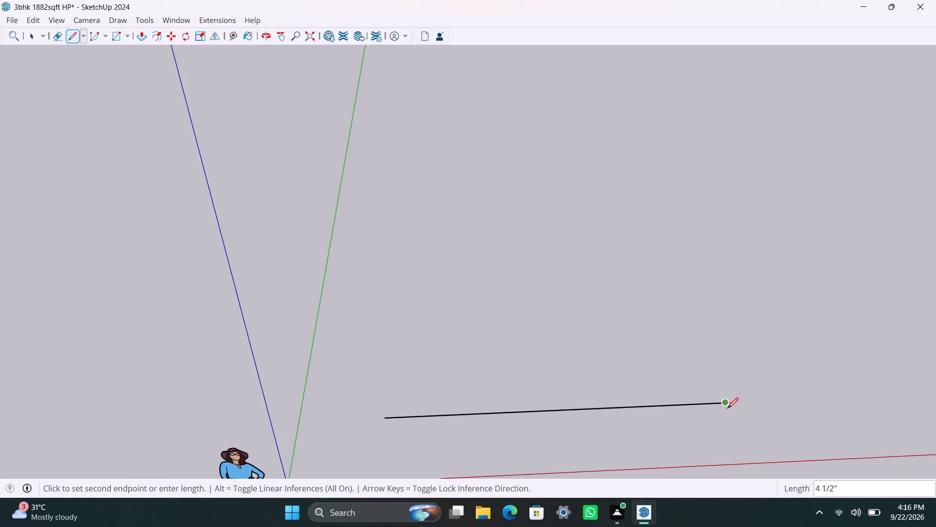
middle_click_drag(727, 408, 408, 406, "shift")
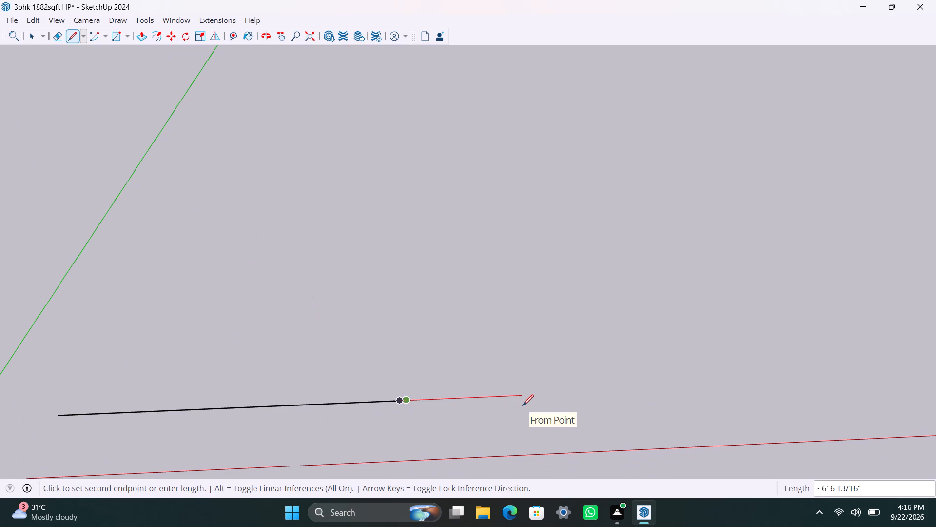
type("6'")
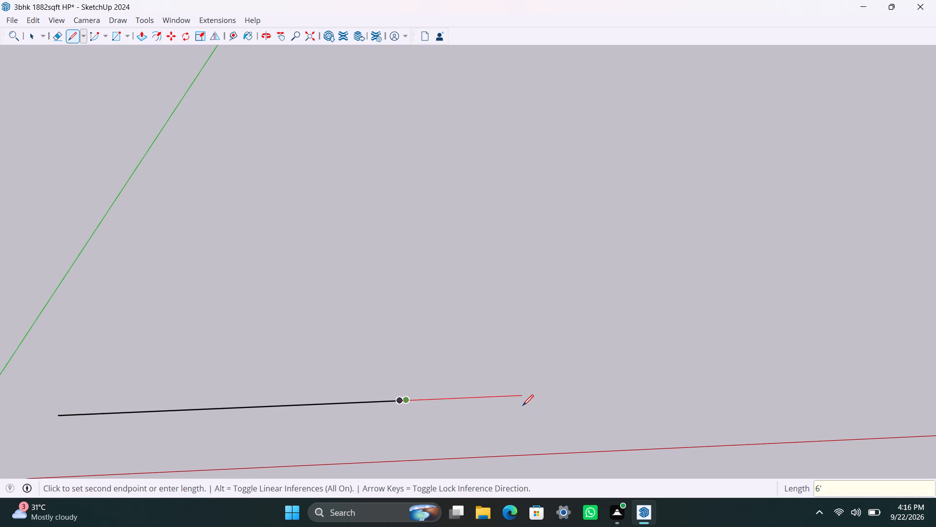
key("Return")
type("4.5\"")
key("Return")
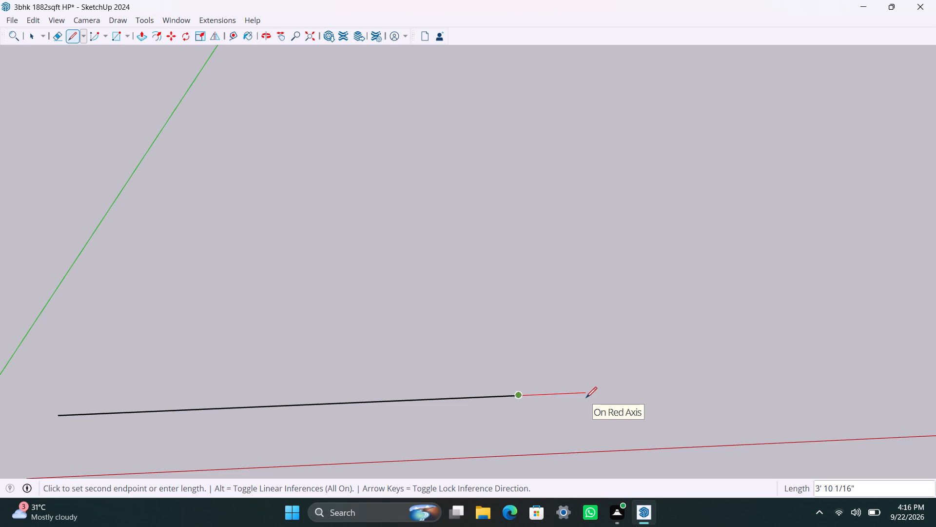
Continue the line along the red axis with an 11' segment and a closing 9" segment, and finish drawing.
type("11")
key("apostrophe")
key("Return")
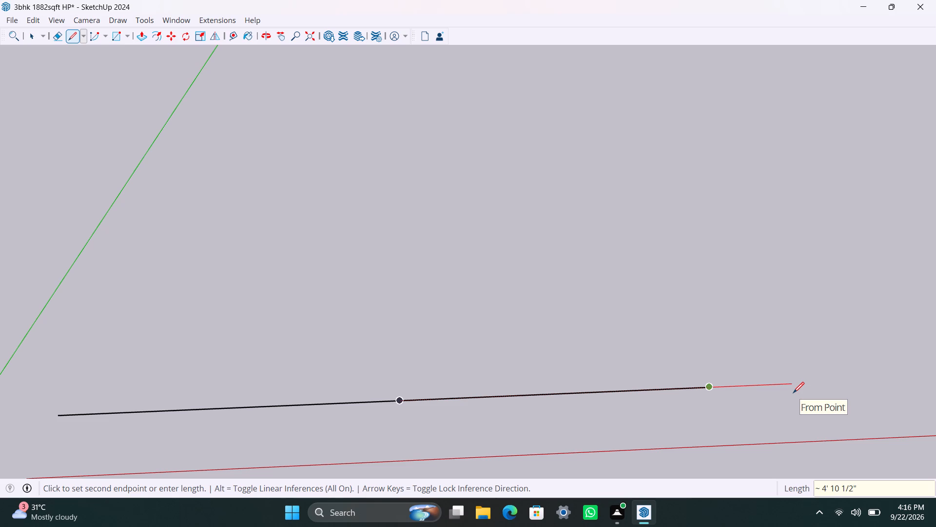
key("9")
key("shift+quotedbl")
key("Return")
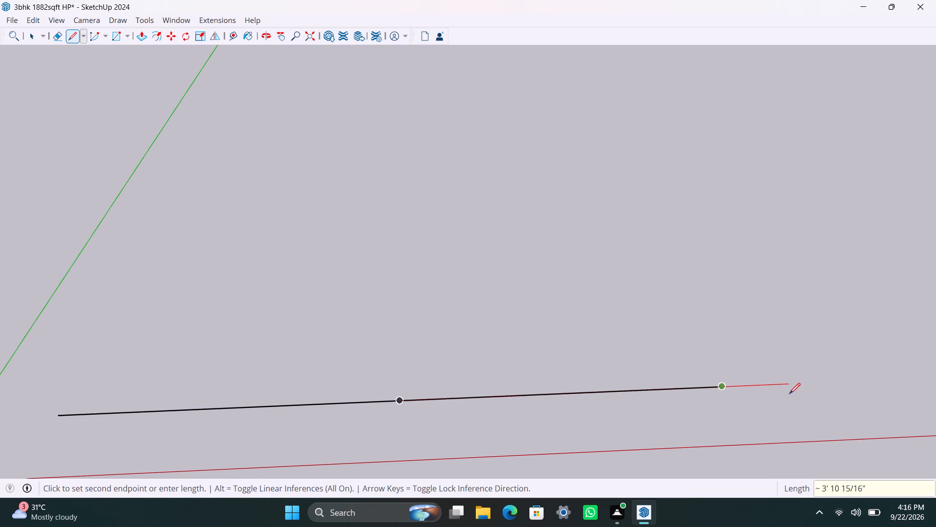
key("space")
Select all the collinear segments along the red axis, including the short wall-thickness pieces, and weld them into a single edge.
scroll(713, 385, "down", 9)
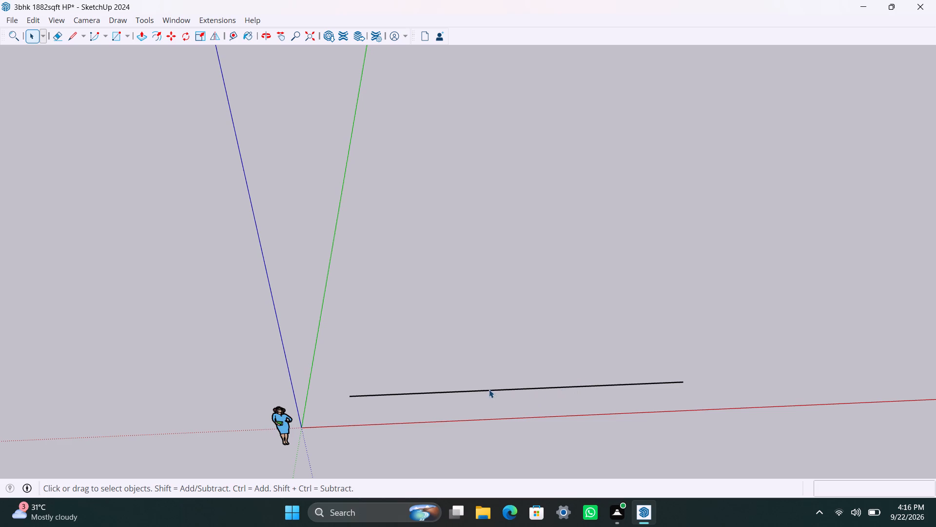
scroll(489, 389, "down", 2)
scroll(398, 394, "up", 2)
scroll(327, 401, "up", 3)
scroll(361, 323, "down", 10)
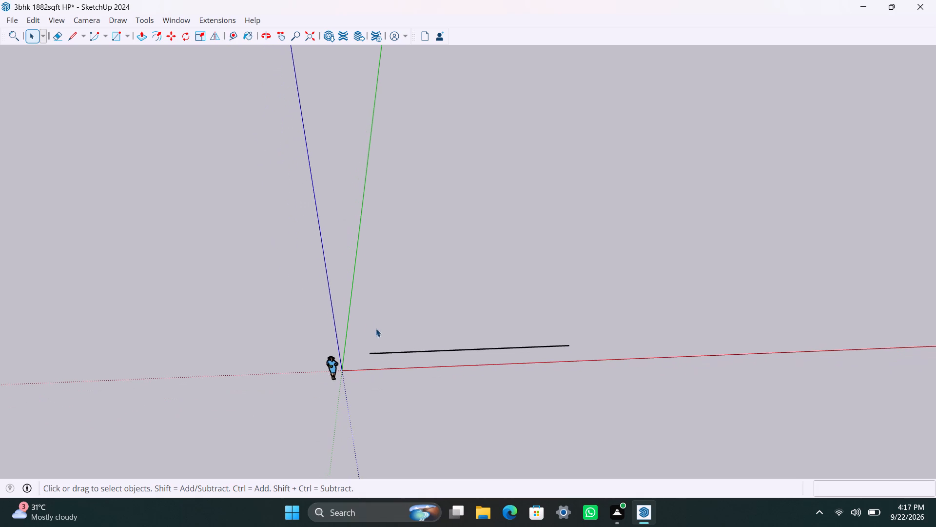
middle_click_drag(370, 354, 332, 398)
scroll(379, 340, "up", 5)
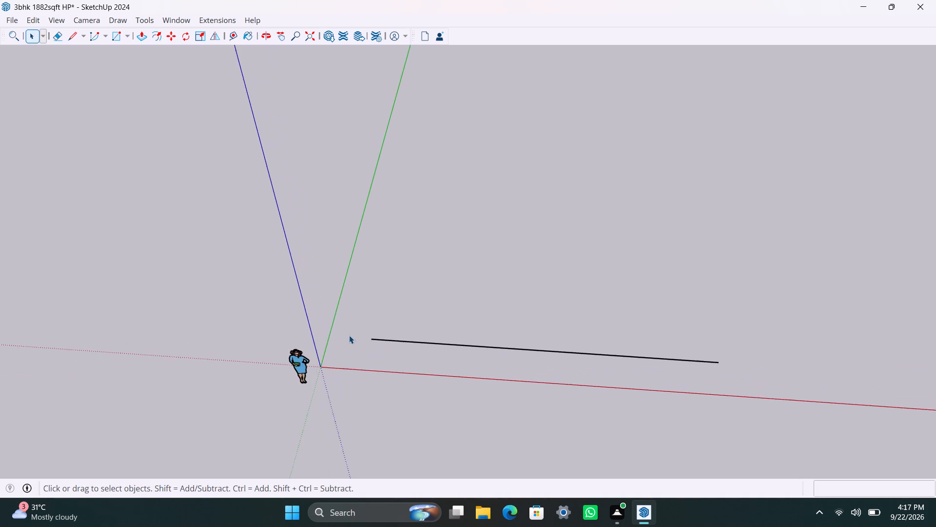
scroll(349, 335, "up", 8)
left_click(377, 337)
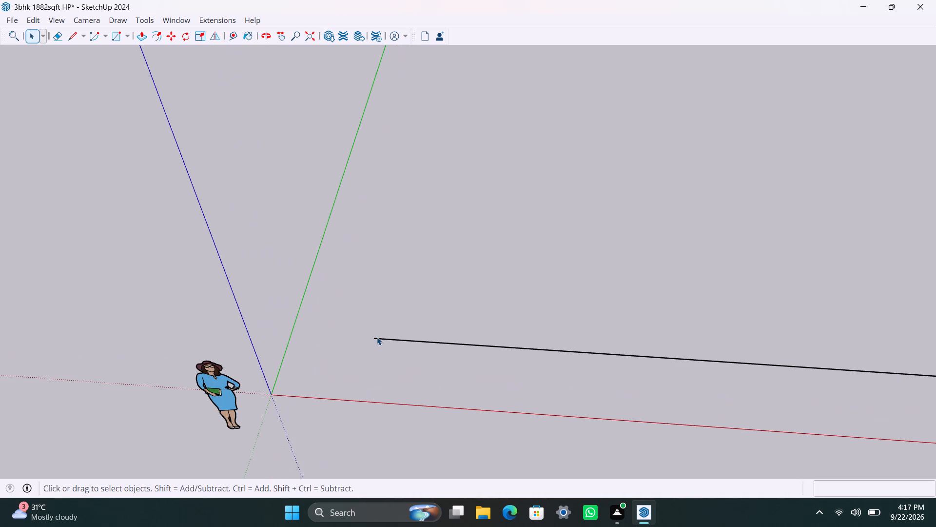
left_click(377, 340)
scroll(377, 340, "down", 4)
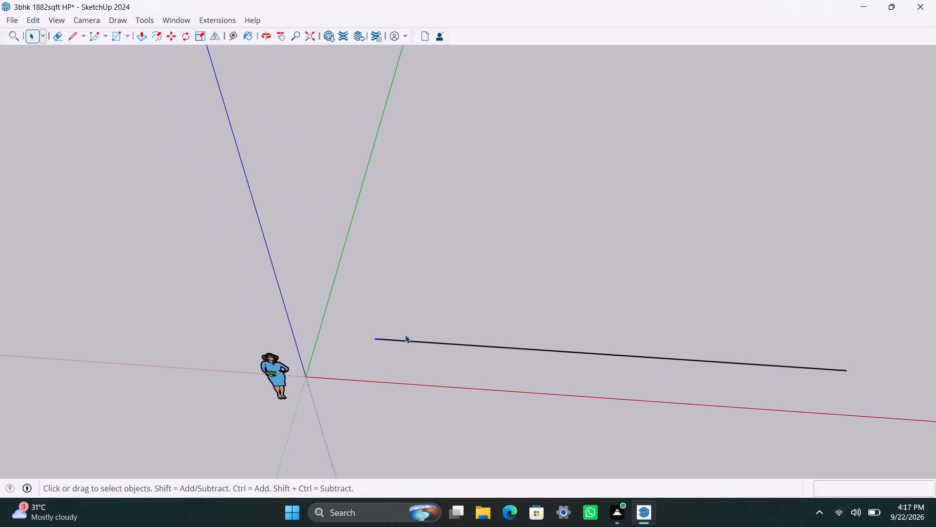
left_click(399, 342, "shift")
left_click(540, 350, "shift")
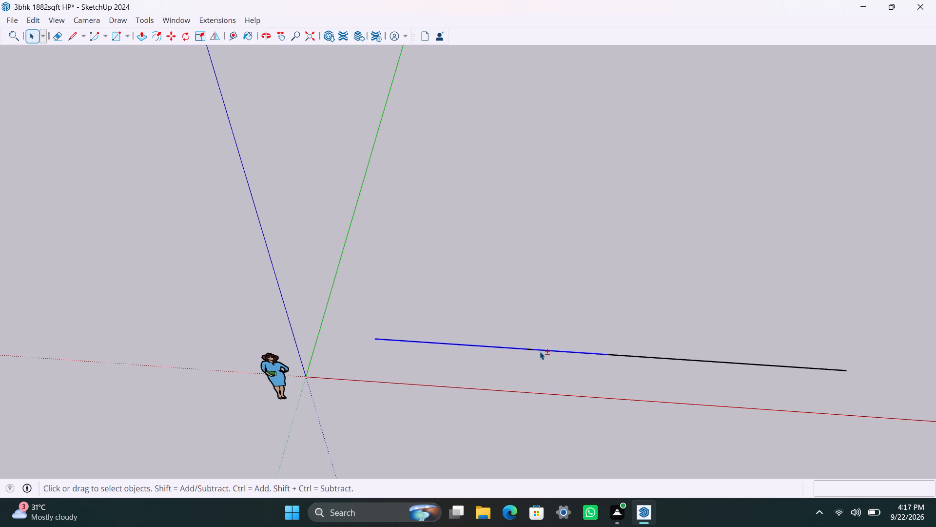
scroll(527, 349, "up", 11, "shift")
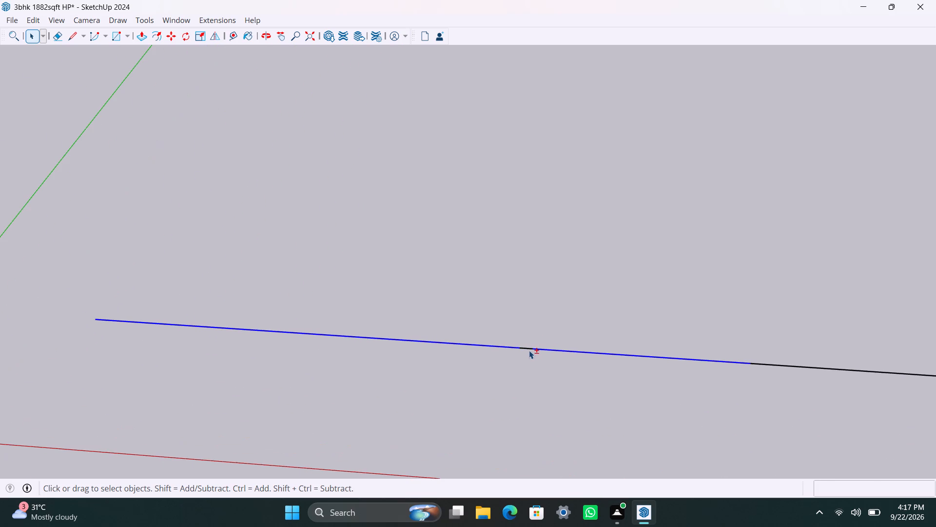
left_click(526, 347, "shift")
scroll(538, 347, "down", 6, "shift")
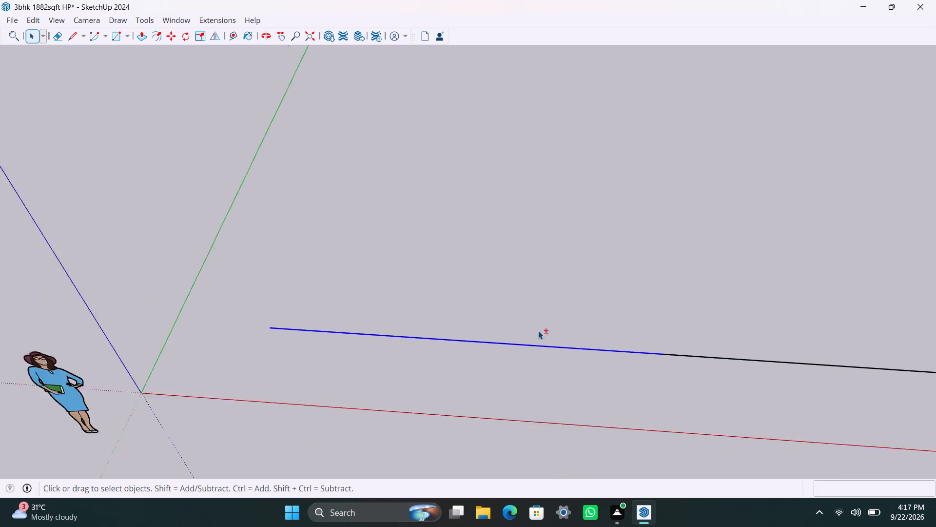
scroll(538, 331, "down", 4, "shift")
scroll(605, 355, "up", 5, "shift")
left_click(634, 347, "shift")
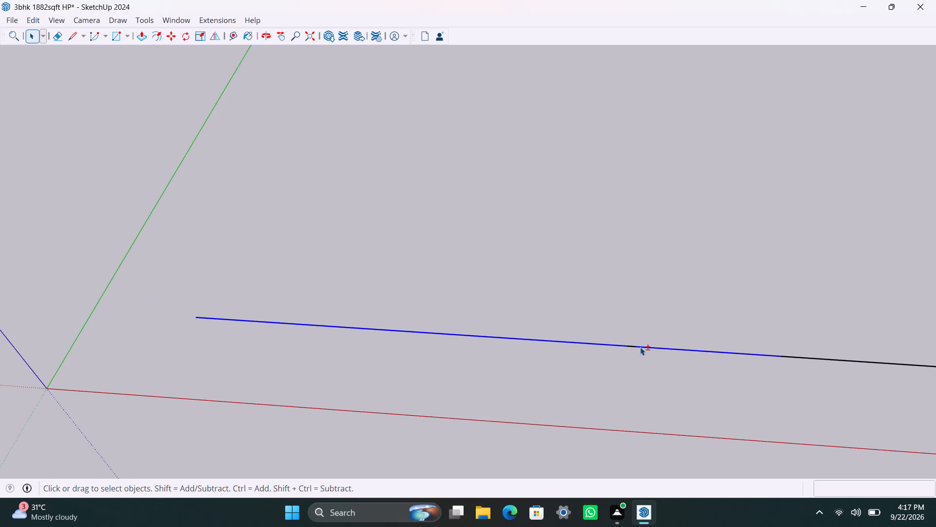
left_click(633, 345, "shift")
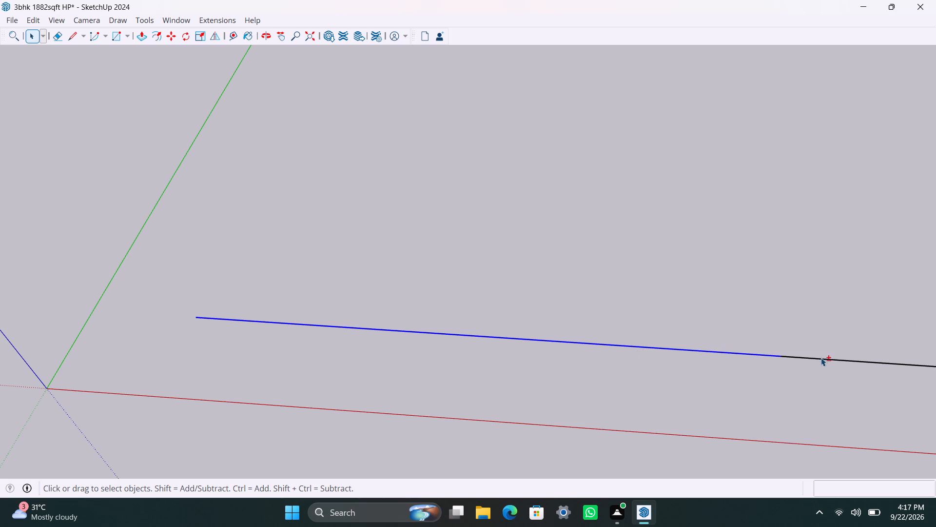
left_click(820, 358, "shift")
scroll(799, 358, "up", 5, "shift")
left_click(778, 354, "shift")
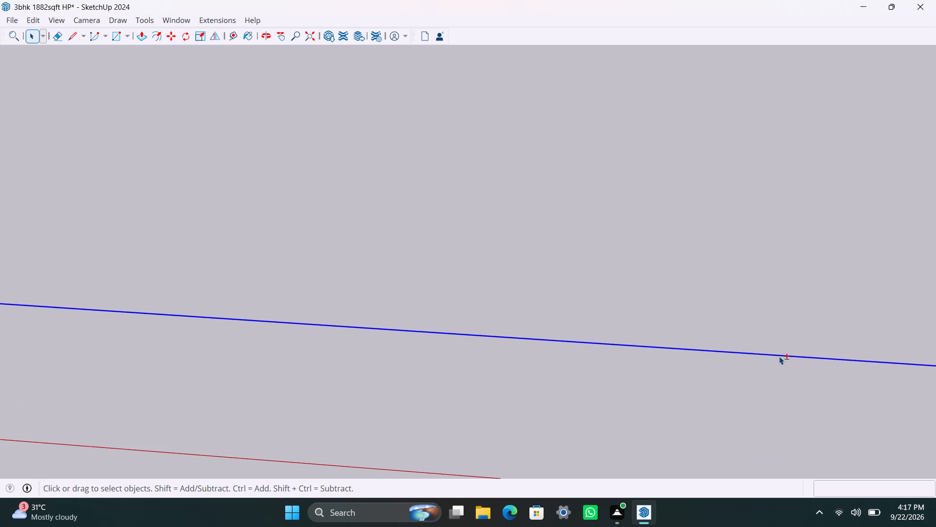
scroll(775, 346, "down", 19, "shift")
scroll(796, 365, "up", 5, "shift")
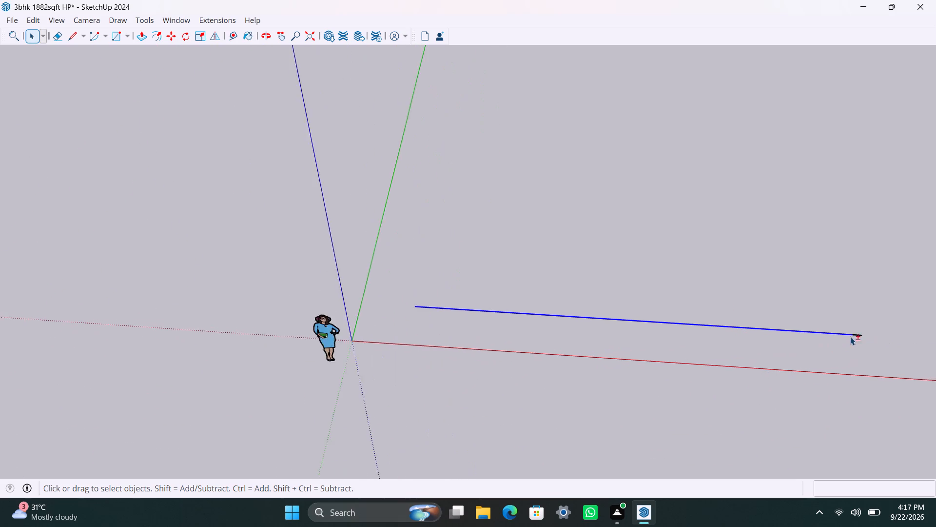
scroll(850, 337, "up", 7, "shift")
left_click(861, 335, "shift")
right_click(859, 335)
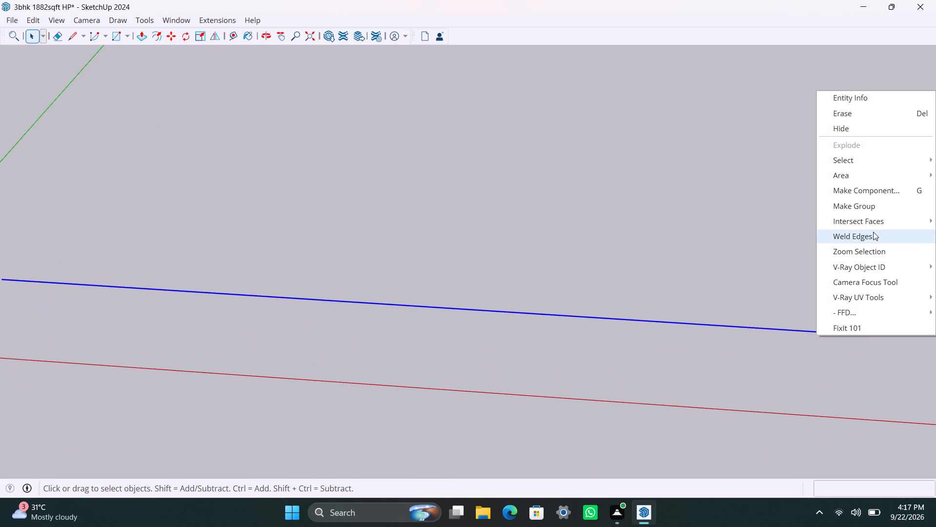
left_click(872, 231)
Draw consecutive segments of 4.5", 12' and 4.5" along the green axis from the welded line's end farthest from the origin.
scroll(516, 326, "down", 10)
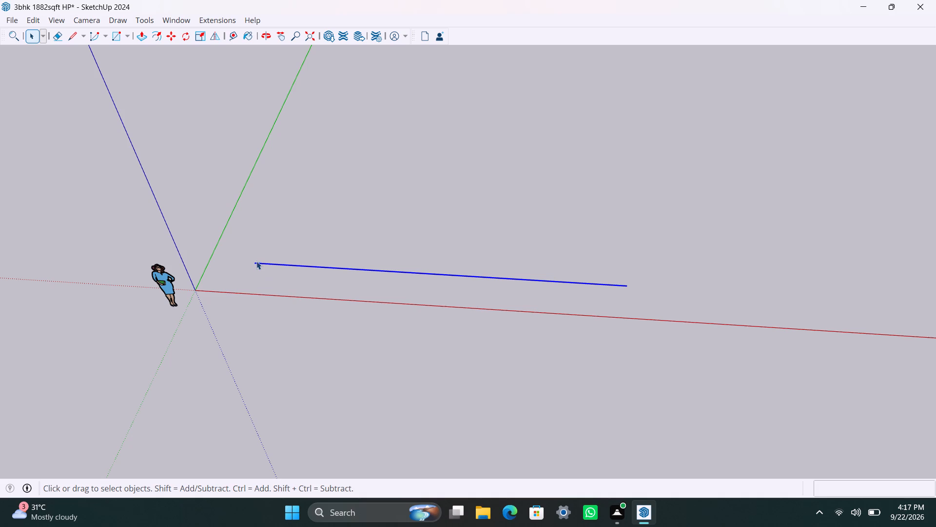
scroll(507, 245, "down", 4)
middle_click_drag(595, 303, 163, 288)
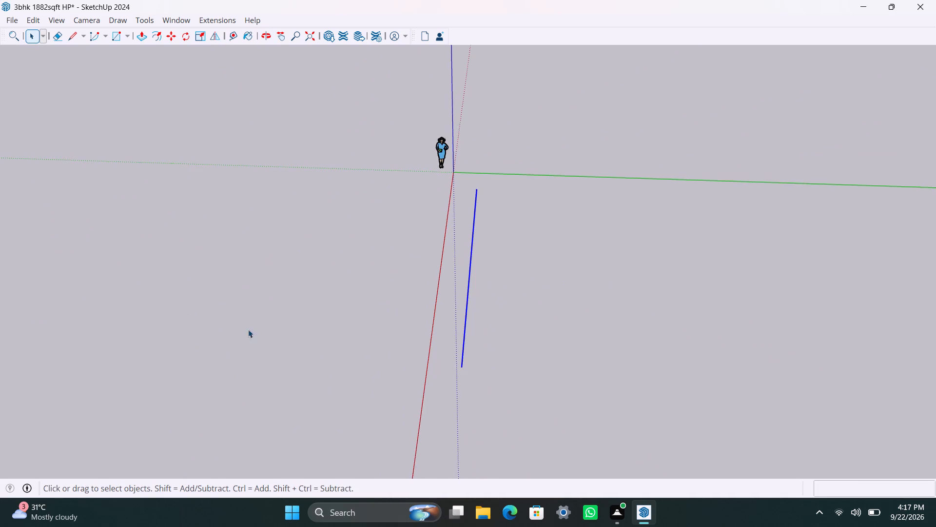
scroll(411, 353, "down", 2)
middle_click_drag(411, 354, 932, 234)
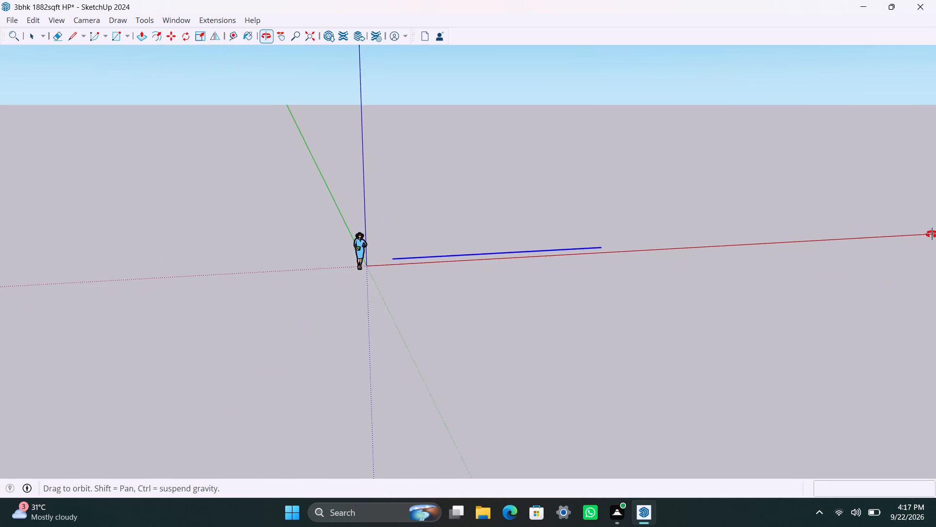
middle_click_drag(932, 234, 421, 355)
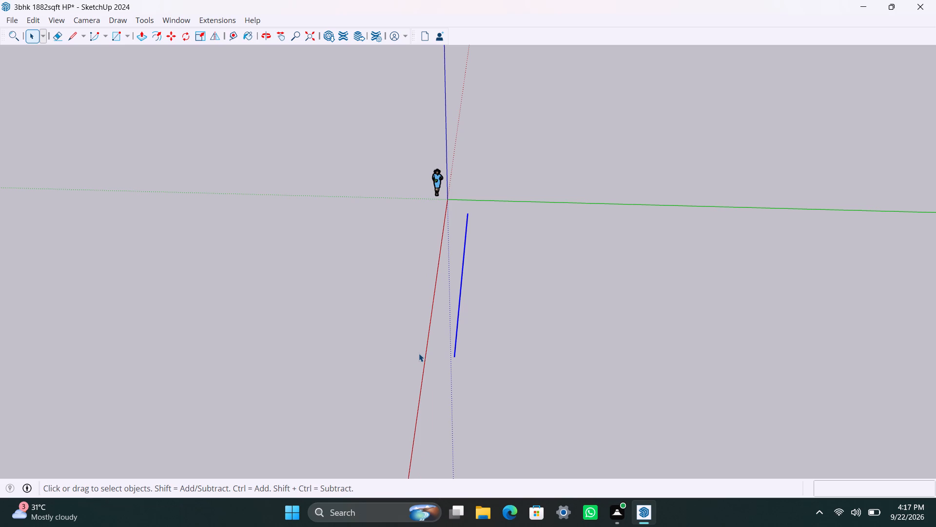
key("l")
left_click(454, 356)
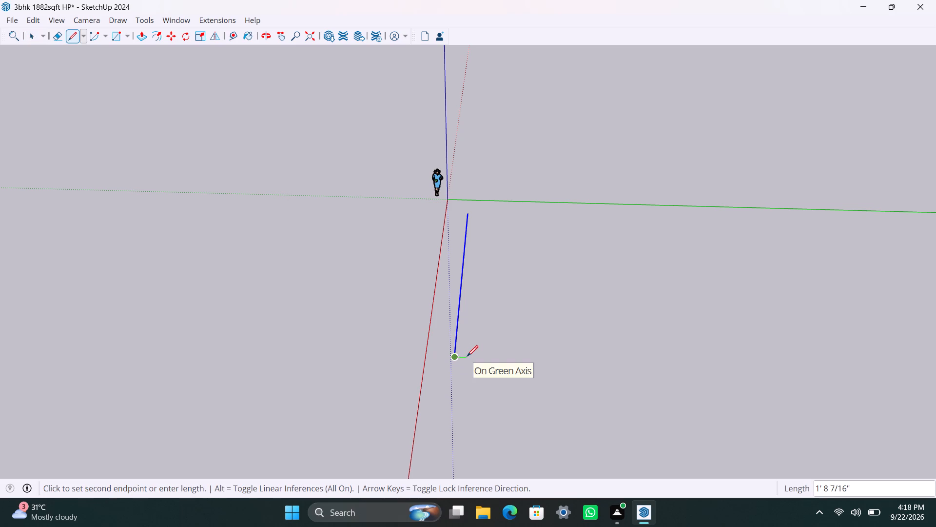
type("4.")
type("5\"")
key("Return")
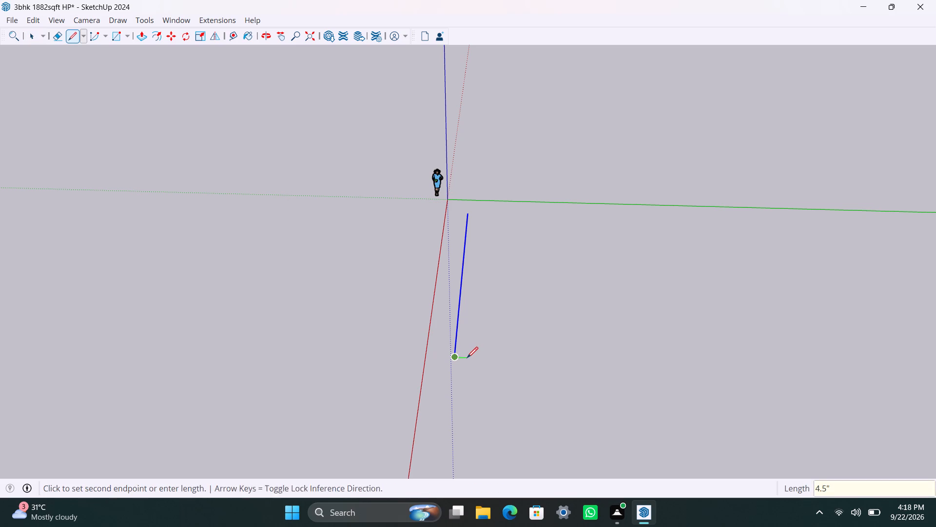
type("12'")
key("Return")
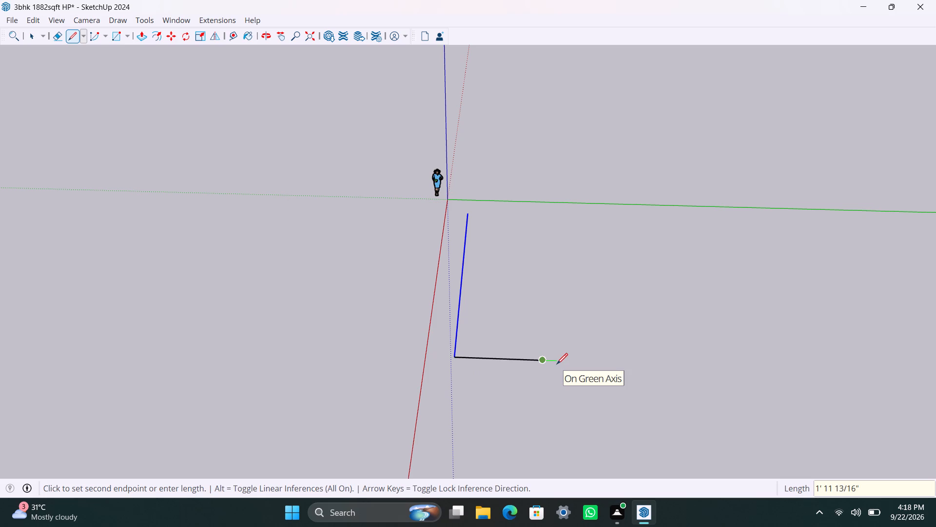
key("4")
type(".5")
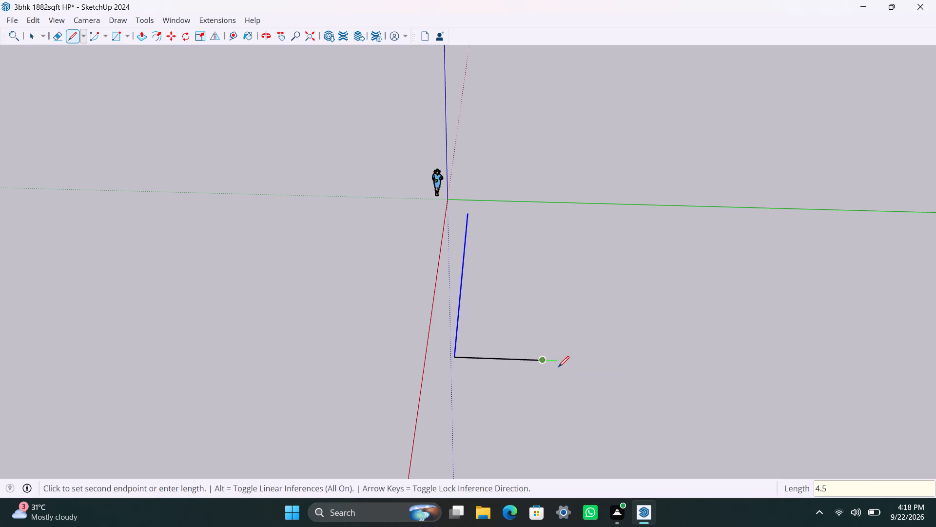
key("shift+quotedbl")
key("Return")
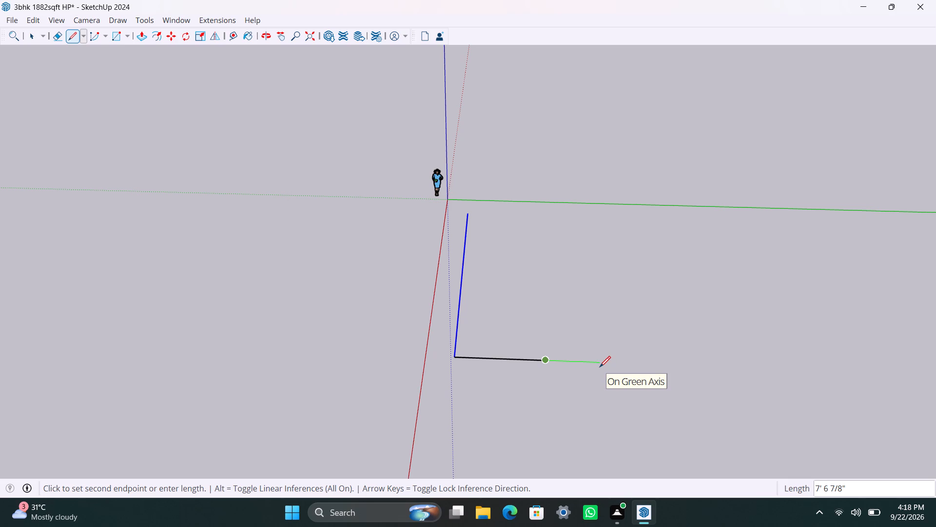
Continue the line along the green axis with an 11' segment followed by a 4.5" segment.
type("11")
key("apostrophe")
key("Return")
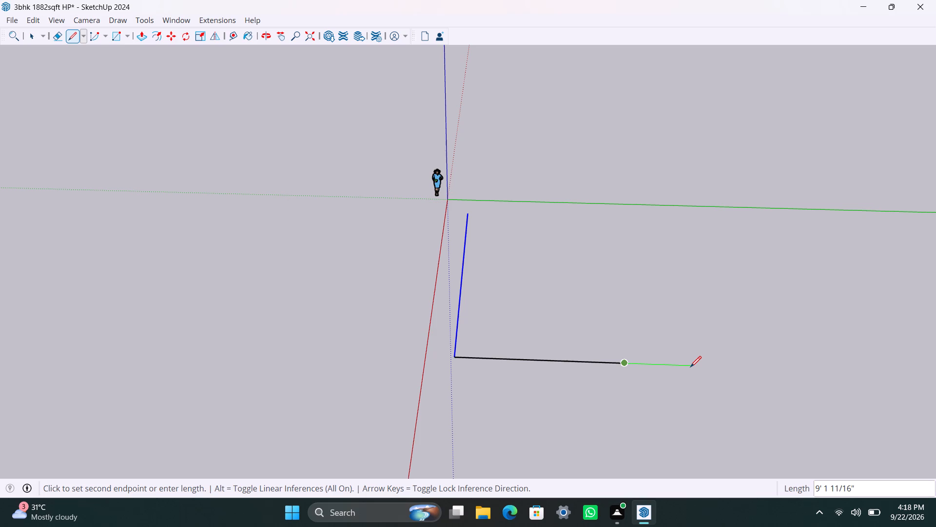
type("12")
key("apostrophe")
key("BackSpace")
key("BackSpace")
key("BackSpace")
type("4.5")
key("shift+quotedbl")
key("Return")
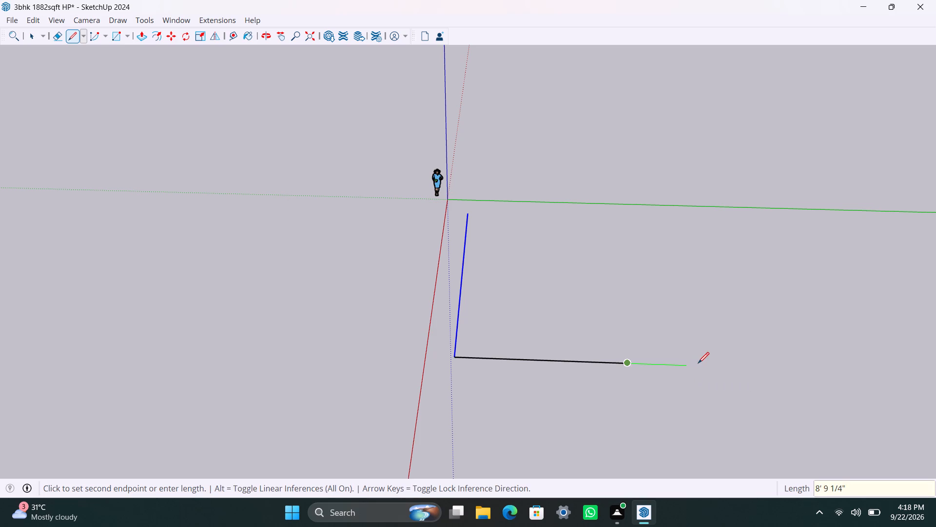
Continue the line along the green axis with a 12' segment and a closing 4.5" segment.
type("12")
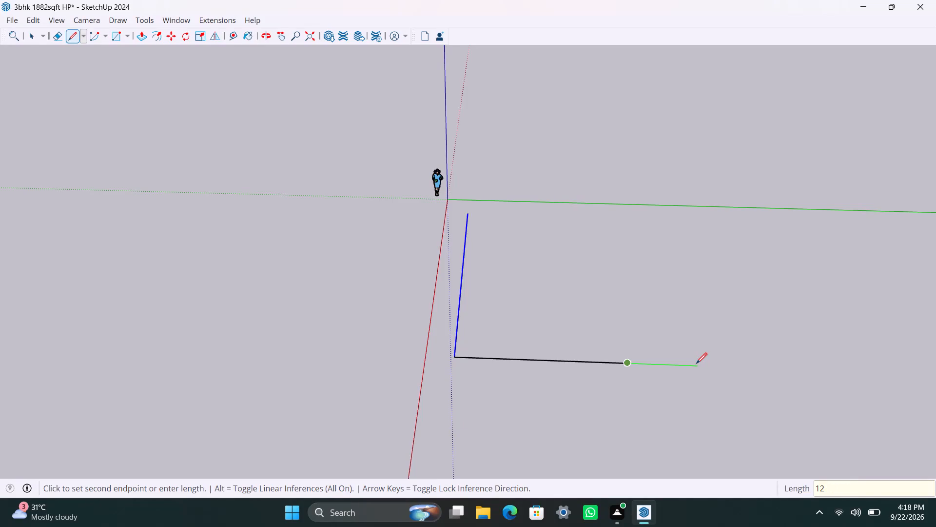
key("apostrophe")
key("Return")
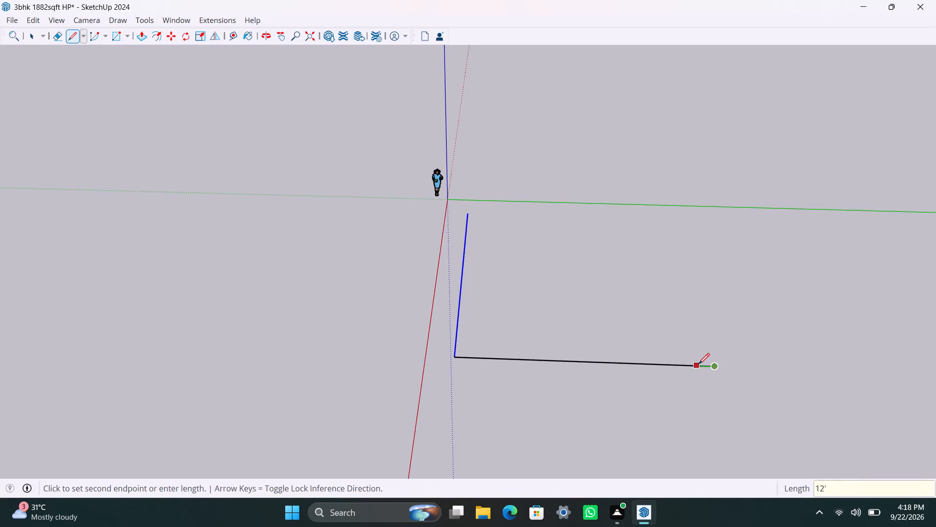
key("4")
key("period")
key("5")
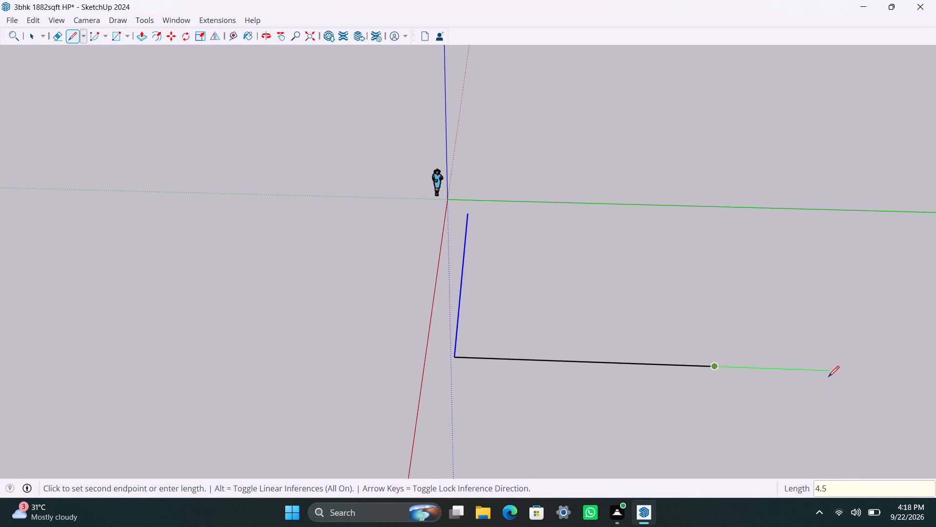
key("shift+quotedbl")
key("Return")
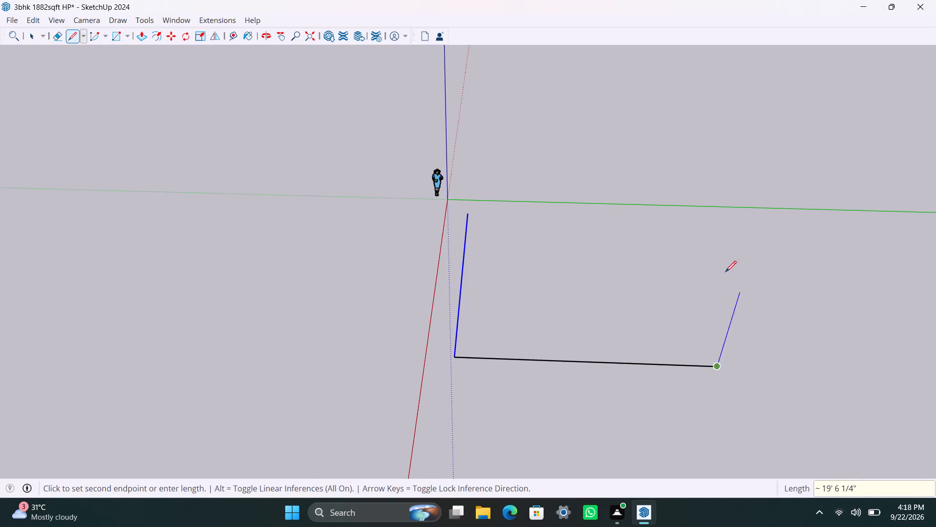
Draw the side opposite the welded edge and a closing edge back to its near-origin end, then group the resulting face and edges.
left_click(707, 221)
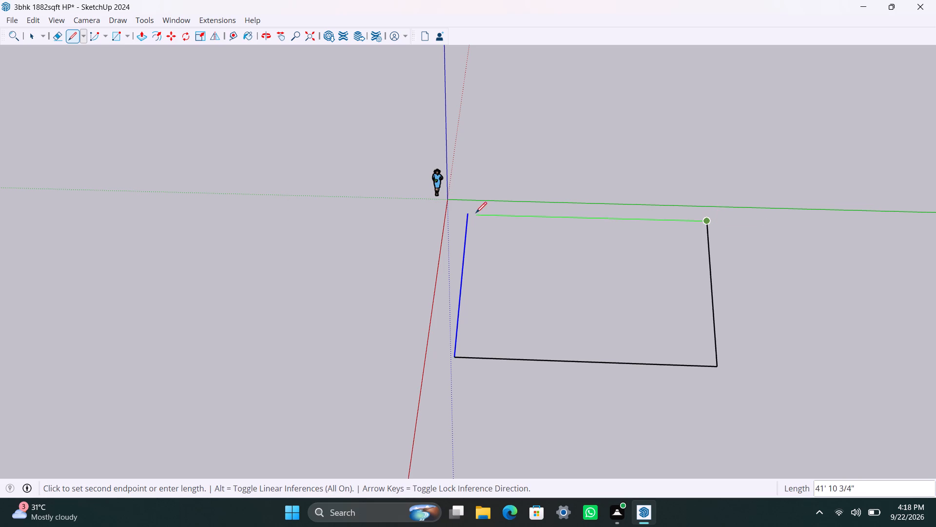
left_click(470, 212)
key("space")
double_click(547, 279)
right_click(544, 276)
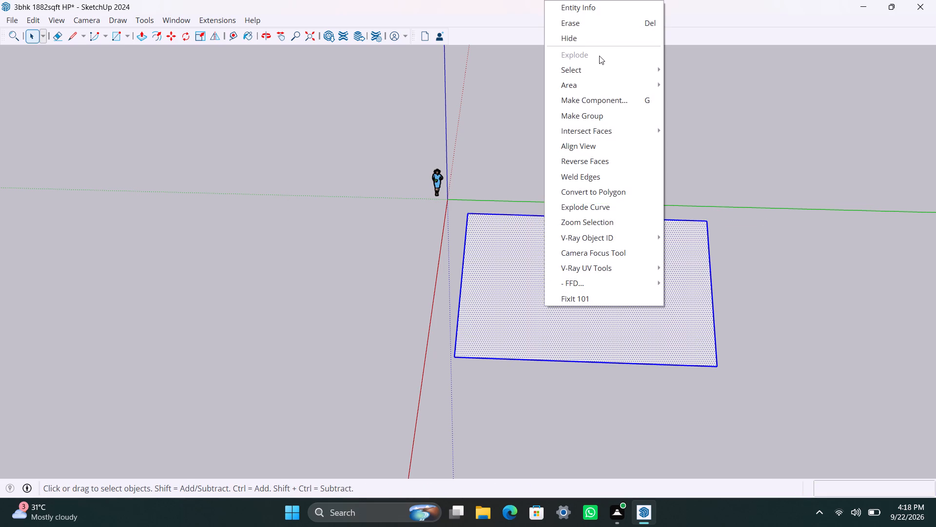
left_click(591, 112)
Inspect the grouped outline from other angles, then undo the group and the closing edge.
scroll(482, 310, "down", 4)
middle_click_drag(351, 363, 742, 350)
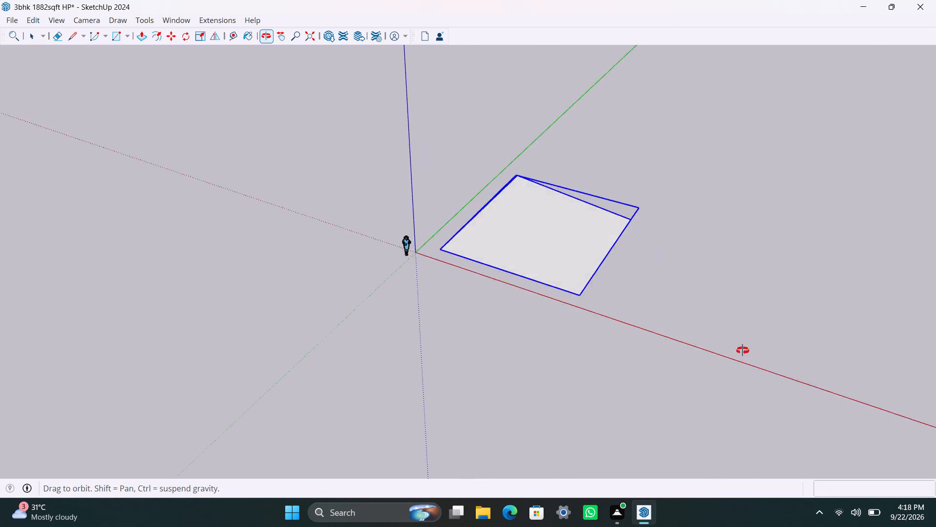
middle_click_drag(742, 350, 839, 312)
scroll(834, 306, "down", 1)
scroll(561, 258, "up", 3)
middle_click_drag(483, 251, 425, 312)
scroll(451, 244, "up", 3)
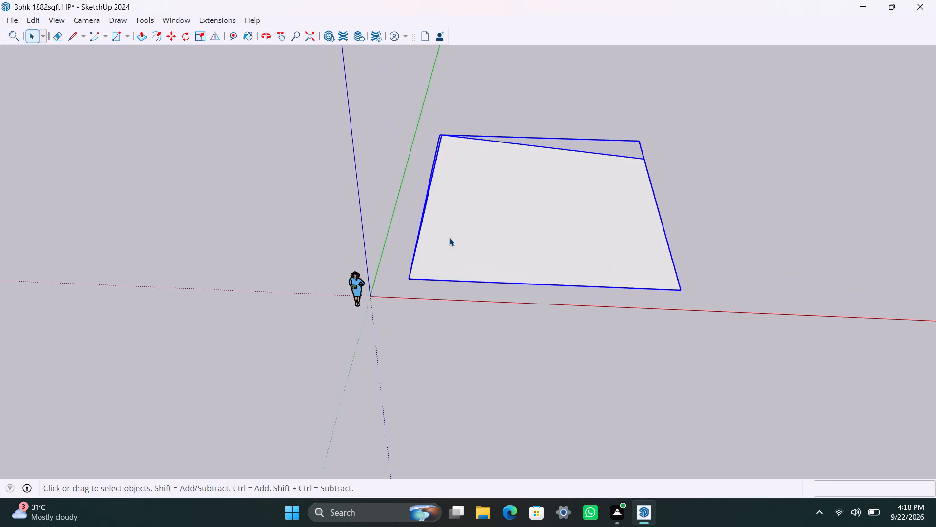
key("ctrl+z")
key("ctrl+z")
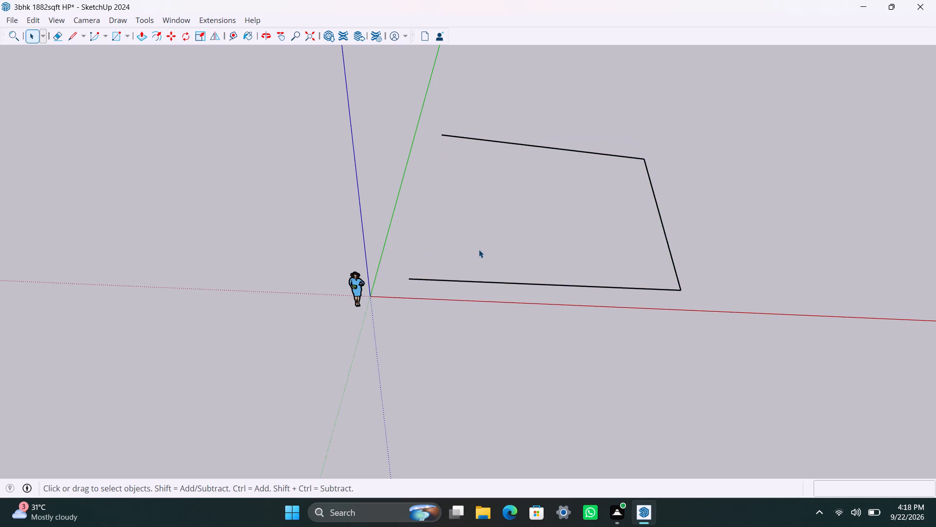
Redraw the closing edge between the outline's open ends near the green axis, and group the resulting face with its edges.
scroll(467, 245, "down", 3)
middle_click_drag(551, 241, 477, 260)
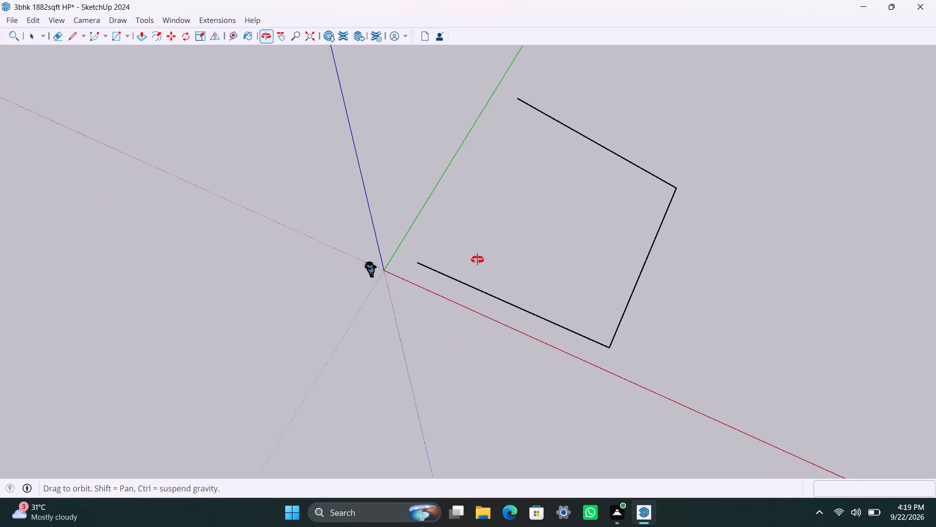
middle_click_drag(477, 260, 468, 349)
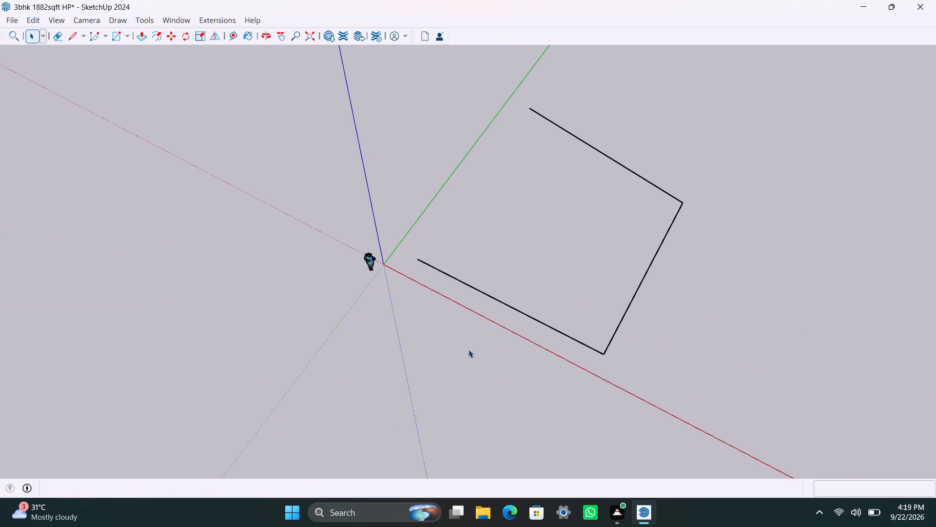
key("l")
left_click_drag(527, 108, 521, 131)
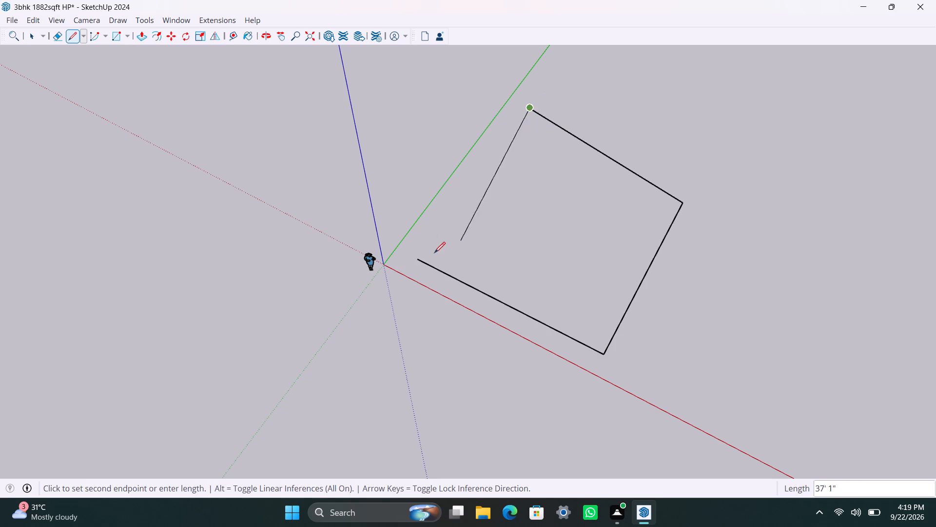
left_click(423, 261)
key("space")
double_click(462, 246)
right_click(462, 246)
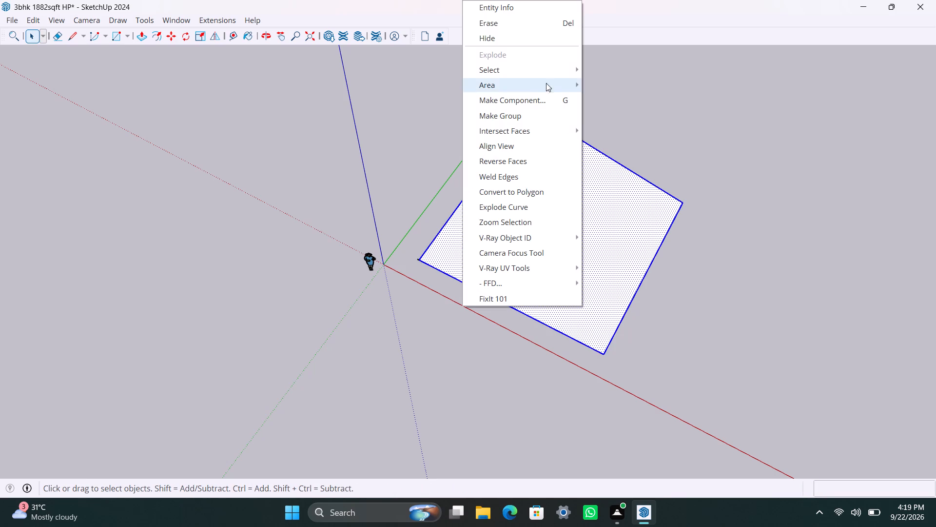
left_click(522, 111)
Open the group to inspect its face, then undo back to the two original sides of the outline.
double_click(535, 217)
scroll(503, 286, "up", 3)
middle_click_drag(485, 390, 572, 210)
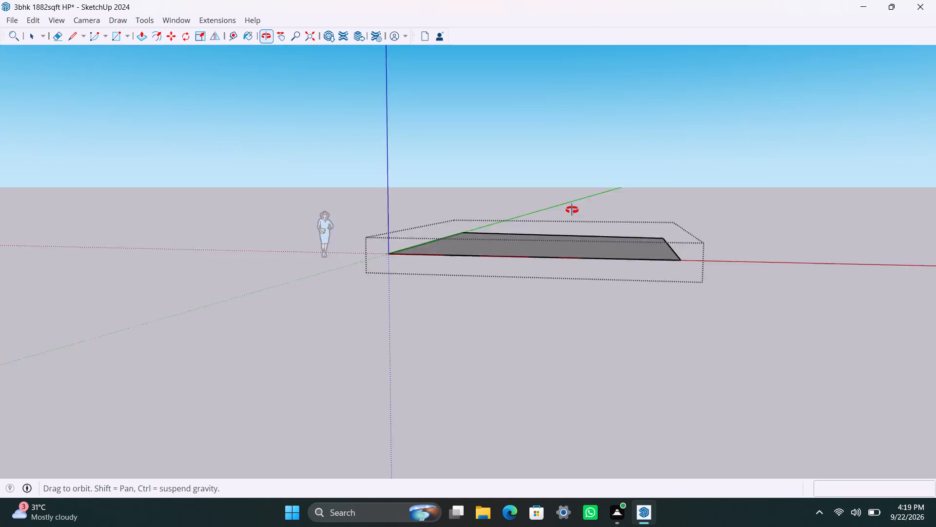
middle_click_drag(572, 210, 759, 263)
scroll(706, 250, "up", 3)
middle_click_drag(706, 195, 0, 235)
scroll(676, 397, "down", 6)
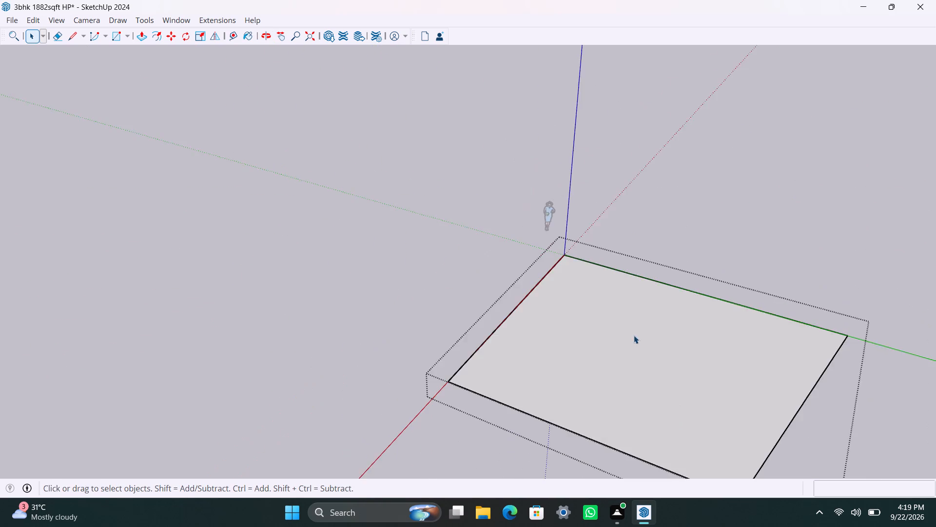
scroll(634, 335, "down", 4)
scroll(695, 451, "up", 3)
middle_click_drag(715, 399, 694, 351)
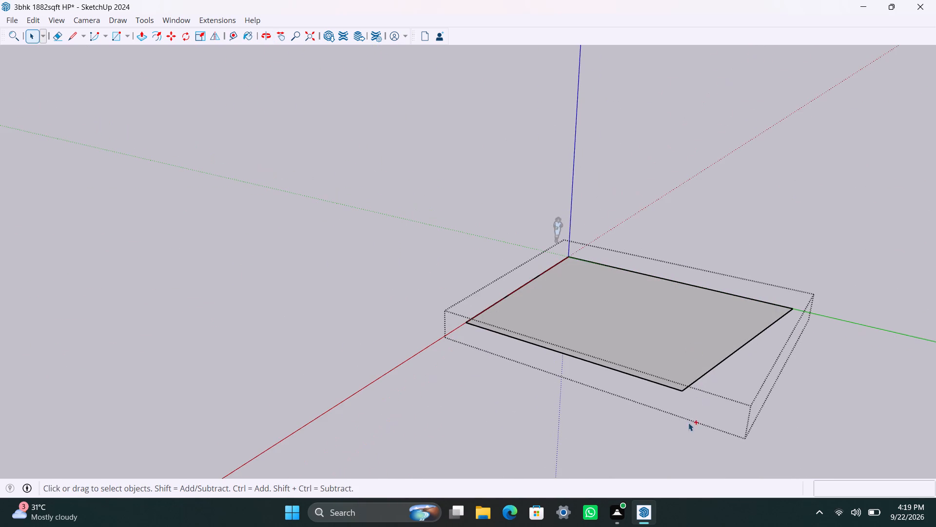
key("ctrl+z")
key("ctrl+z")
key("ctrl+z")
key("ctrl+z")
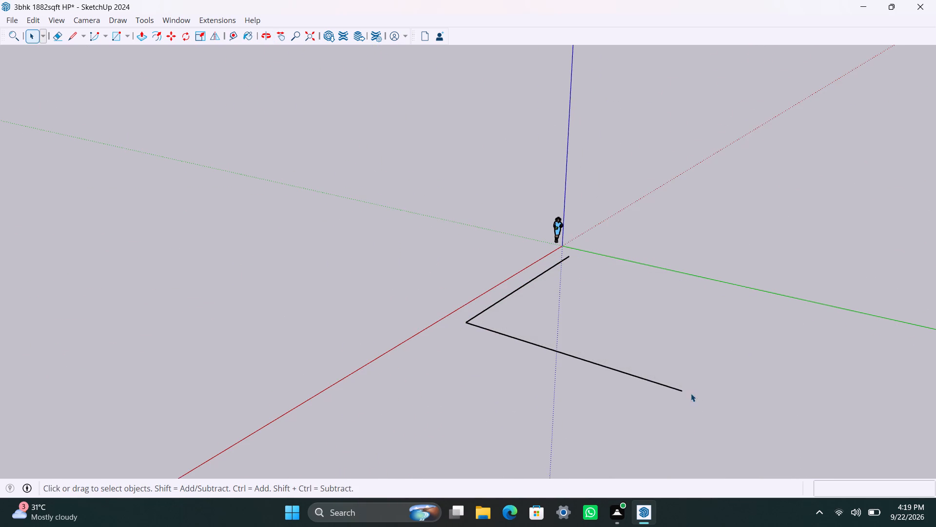
Draw the third side about 35' 10" long along the red axis from the free end of the green-axis line.
key("l")
left_click(683, 392)
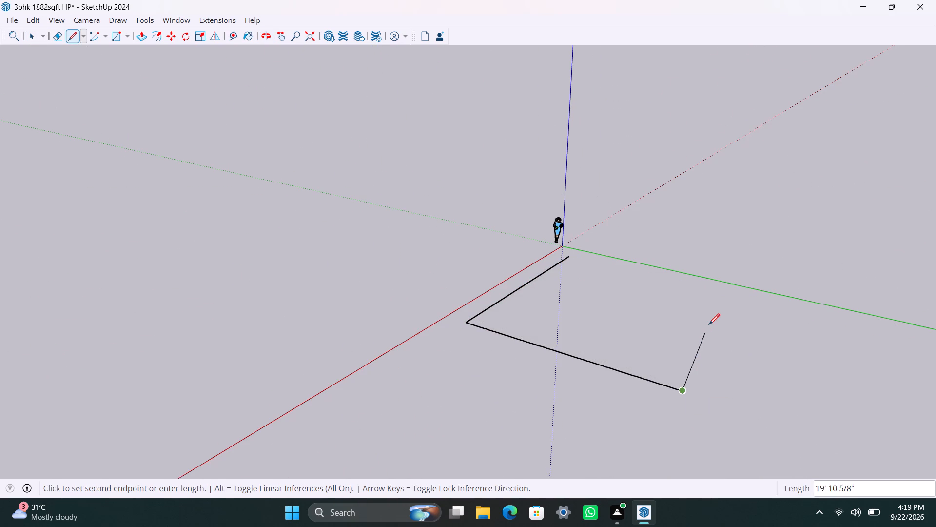
left_click(751, 302)
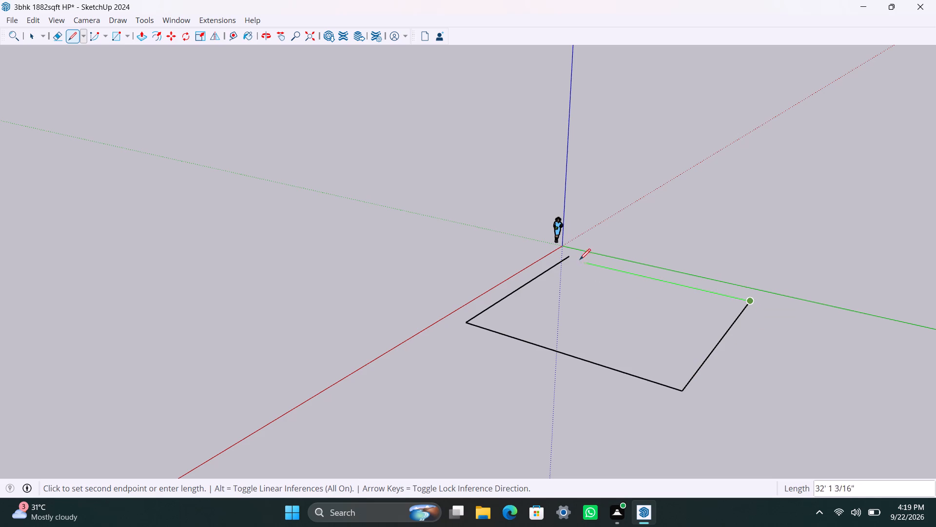
key("space")
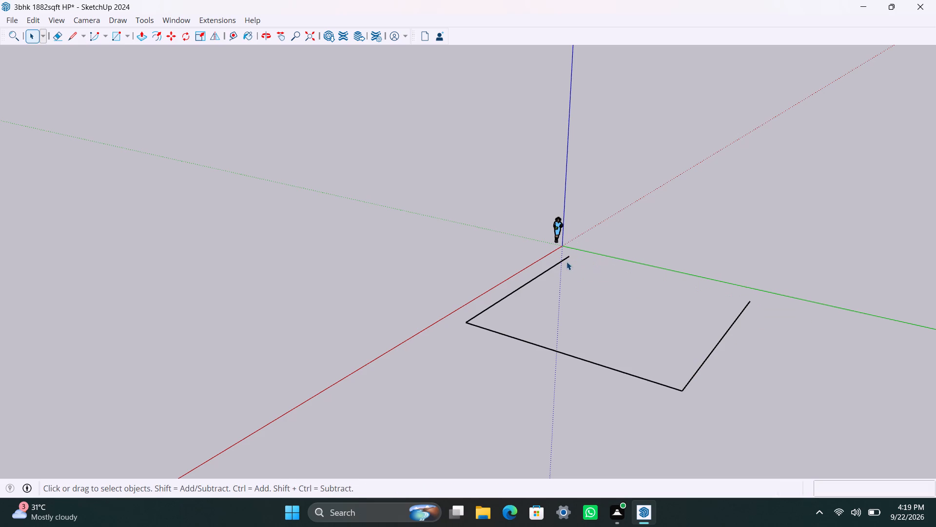
Draw the fourth side about 36' 6" long, locked to the green axis, from the first side's near-origin end towards the third side.
key("l")
left_click(566, 260)
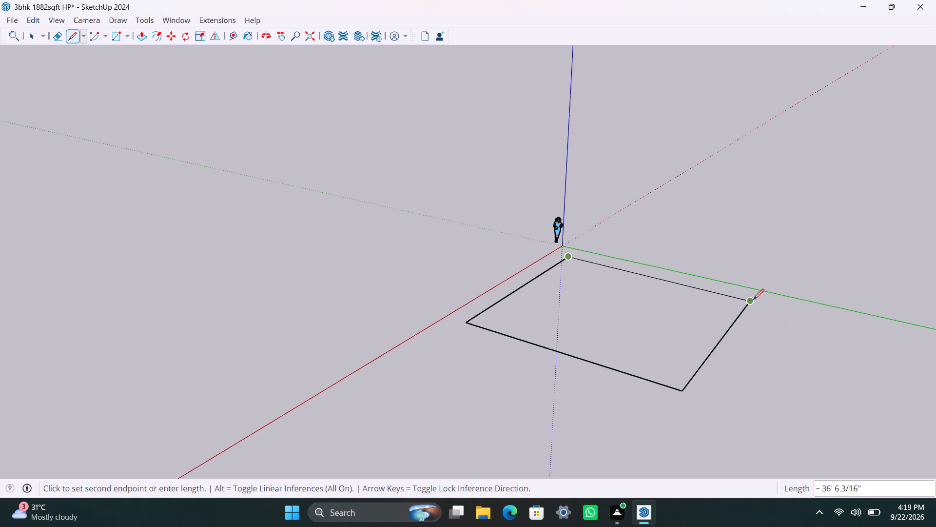
key("Left")
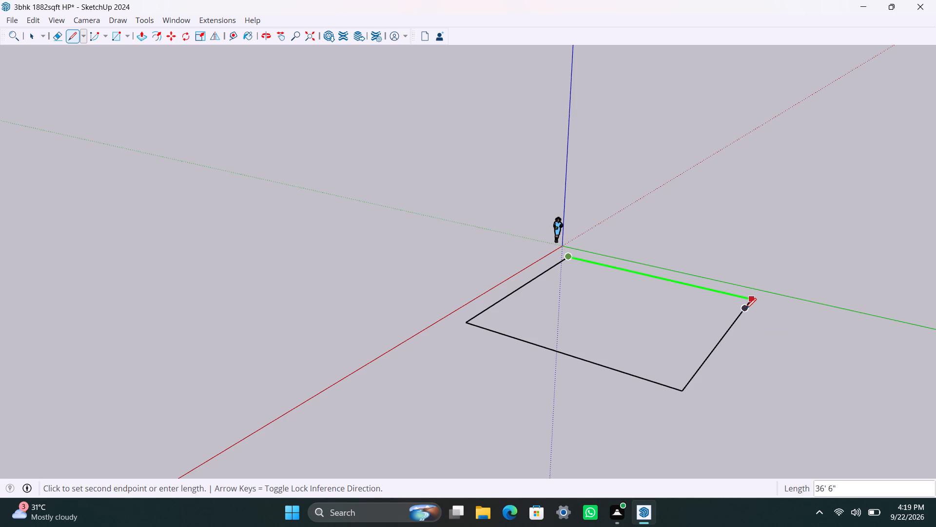
left_click(745, 309)
key("space")
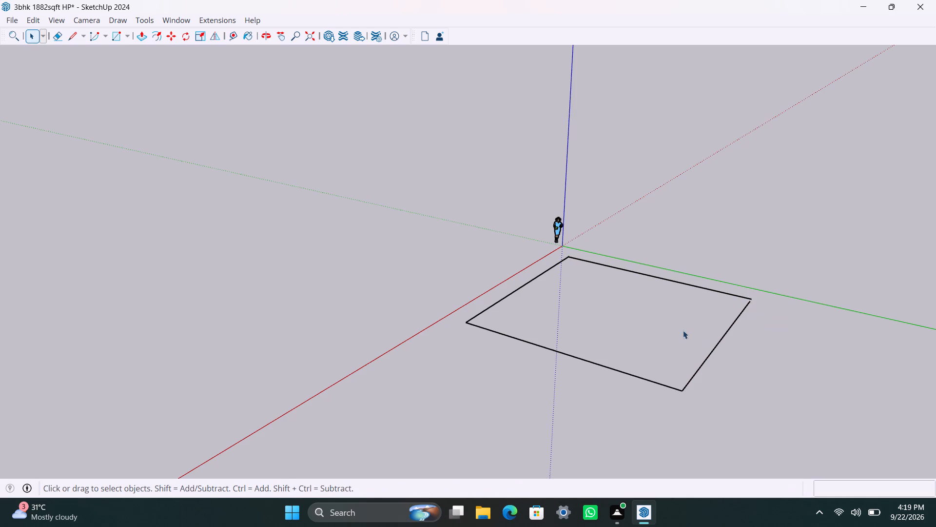
Close the small gap at the corner between the third and fourth sides with a short line joining their endpoints.
double_click(615, 335)
scroll(798, 370, "up", 3)
middle_click_drag(632, 340, 484, 425)
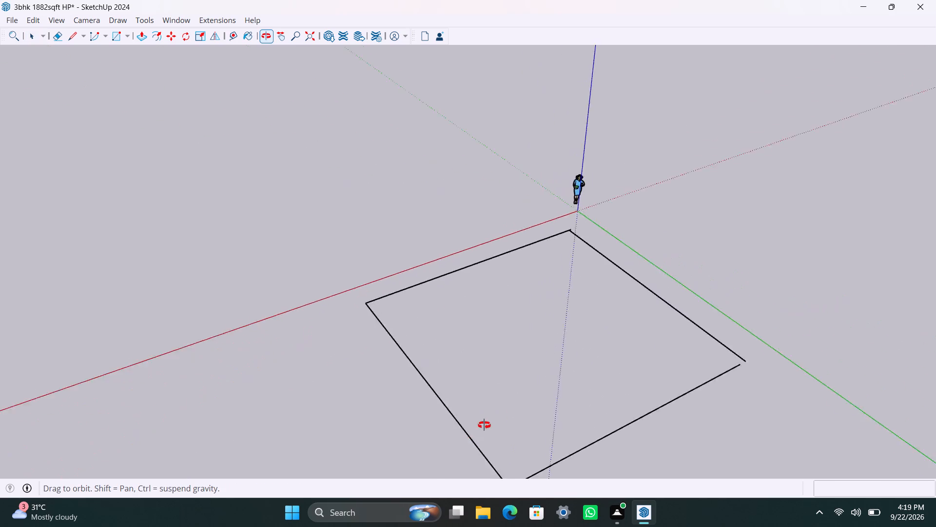
middle_click_drag(484, 425, 453, 438)
scroll(583, 440, "down", 4)
middle_click_drag(576, 434, 434, 228, "shift")
scroll(448, 236, "up", 3)
middle_click_drag(483, 297, 399, 407)
scroll(537, 341, "up", 7)
key("l")
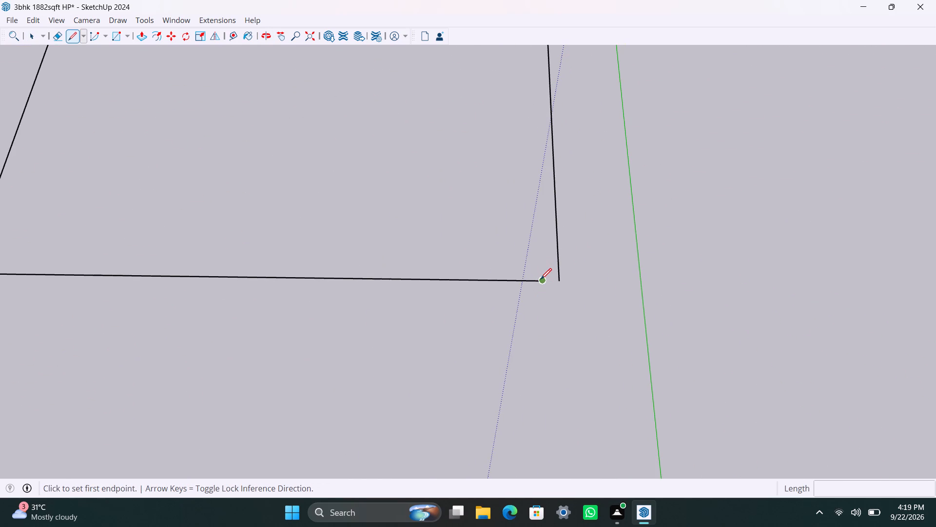
left_click(541, 279)
left_click(560, 281)
key("space")
Select the closed outline's face with its bounding edges and make them a group.
double_click(490, 249)
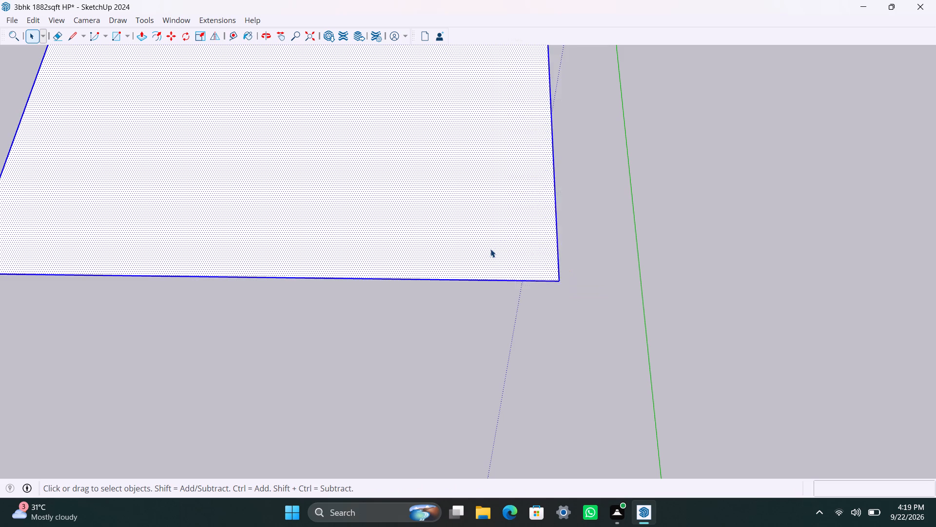
right_click(490, 249)
left_click(540, 121)
Open the floor outline group and offset its face boundary inward by 4.5".
scroll(494, 194, "down", 4)
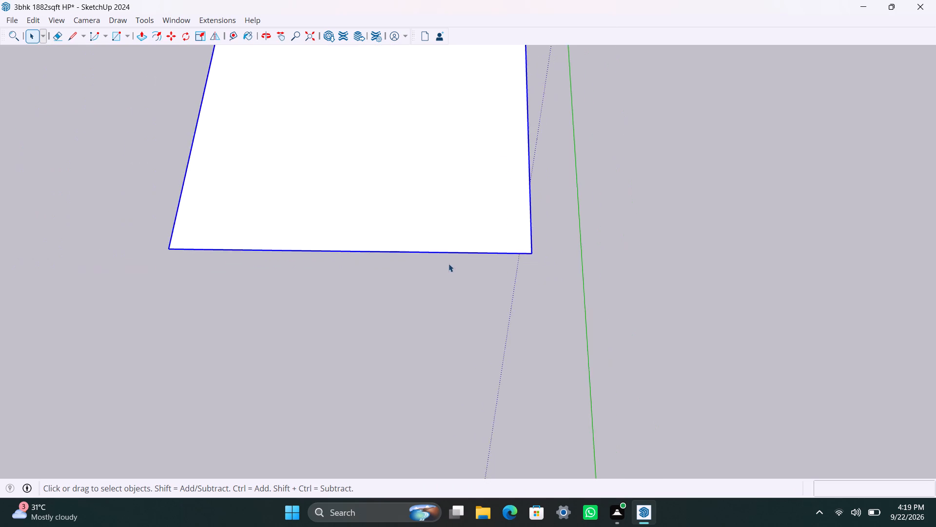
scroll(448, 263, "down", 5)
middle_click_drag(407, 223, 426, 259, "shift")
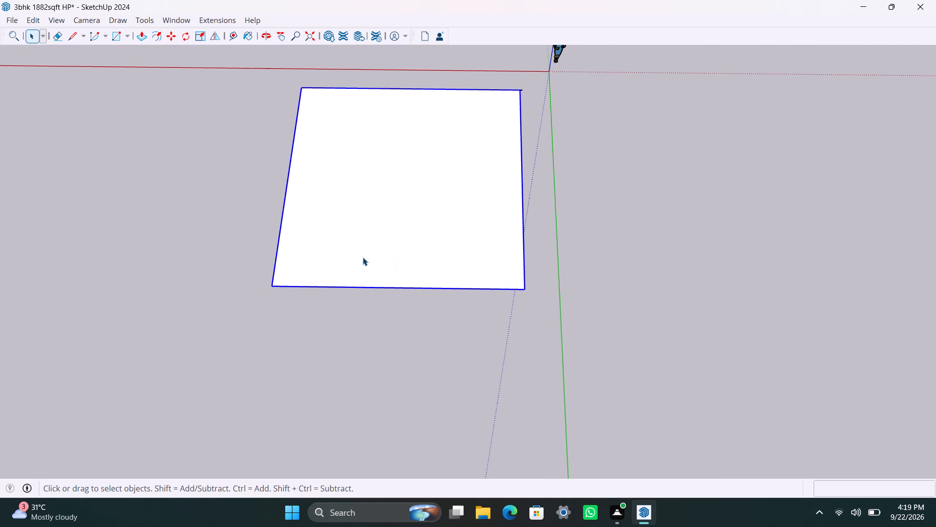
scroll(341, 216, "up", 3)
triple_click(326, 190)
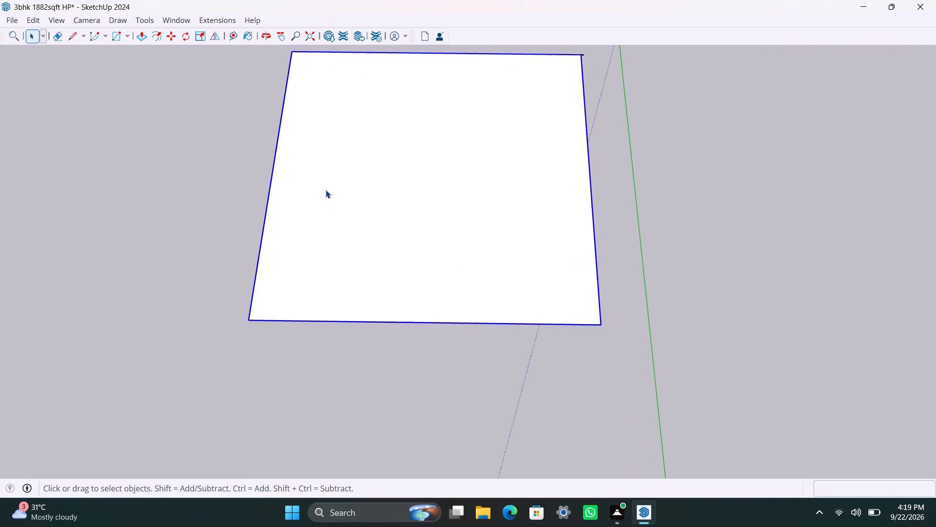
key("f")
left_click(291, 179)
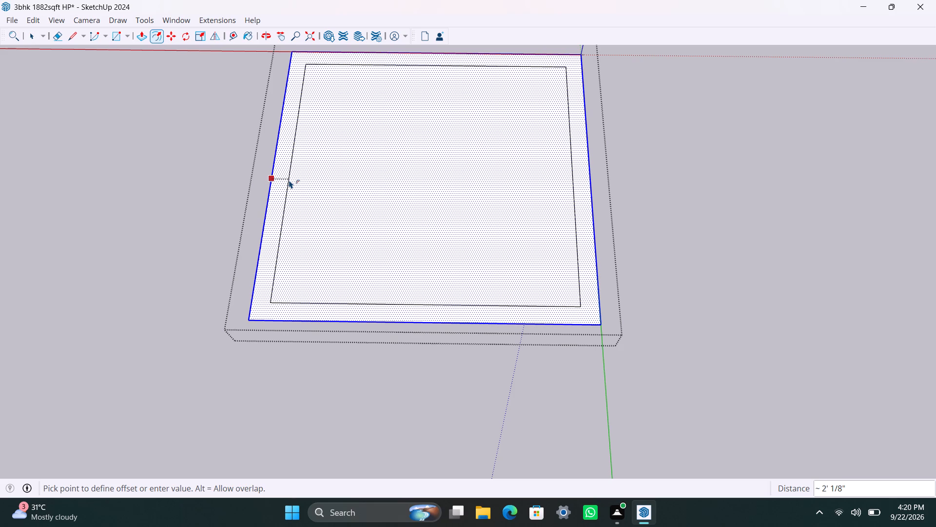
type("4.5\"")
key("Return")
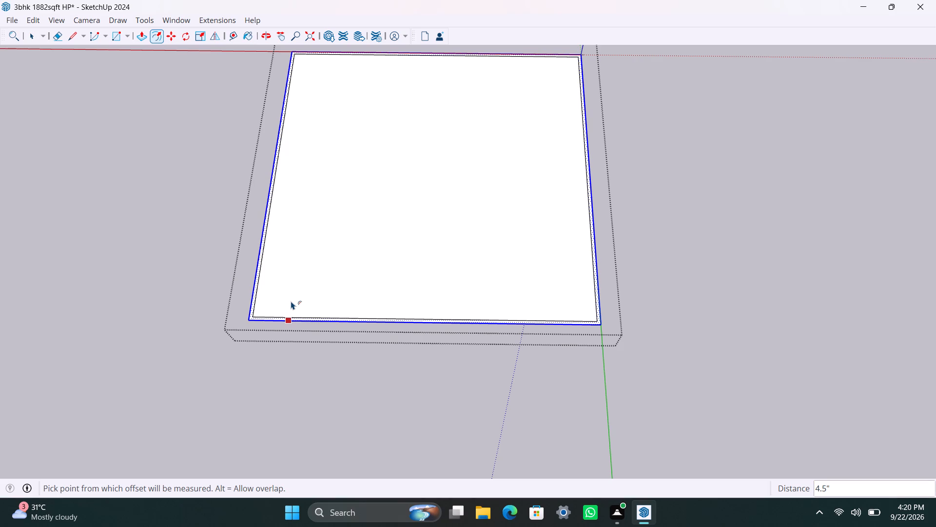
Change the inward offset of the floor outline to 9".
key("9")
key("shift+quotedbl")
key("Return")
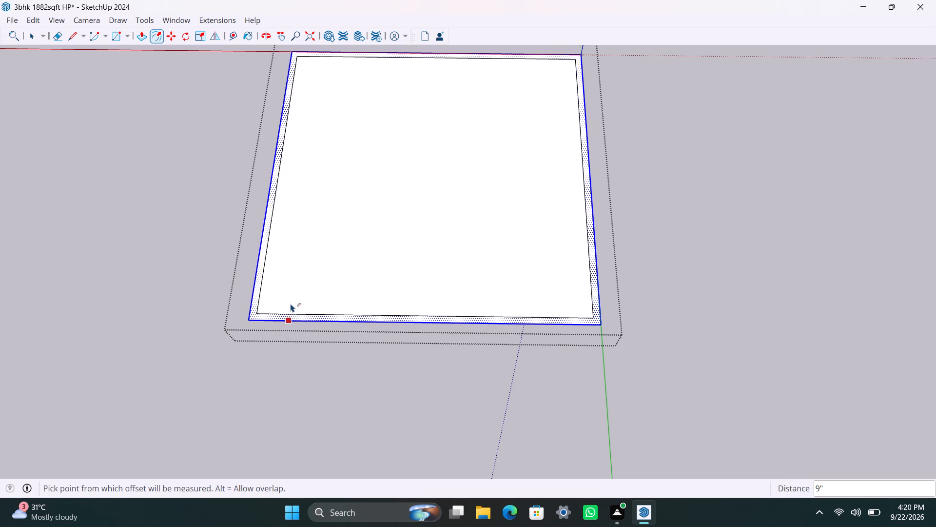
key("space")
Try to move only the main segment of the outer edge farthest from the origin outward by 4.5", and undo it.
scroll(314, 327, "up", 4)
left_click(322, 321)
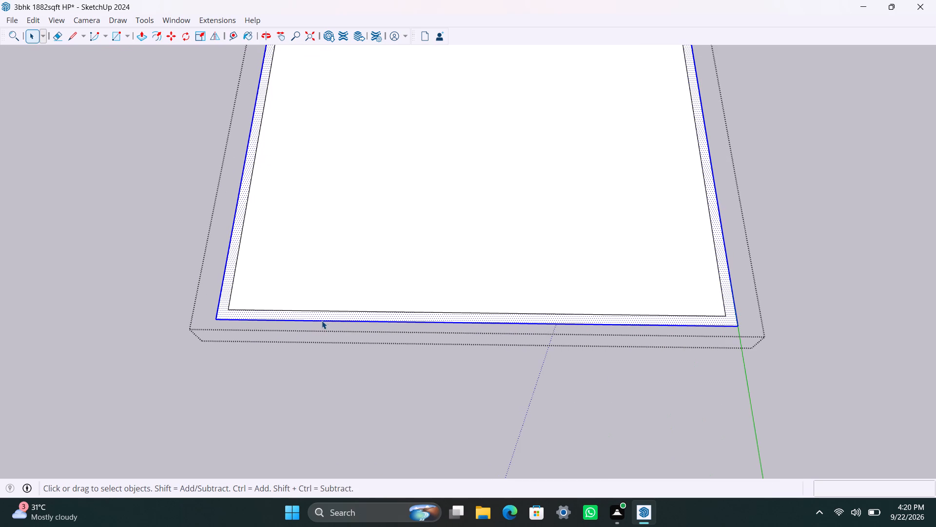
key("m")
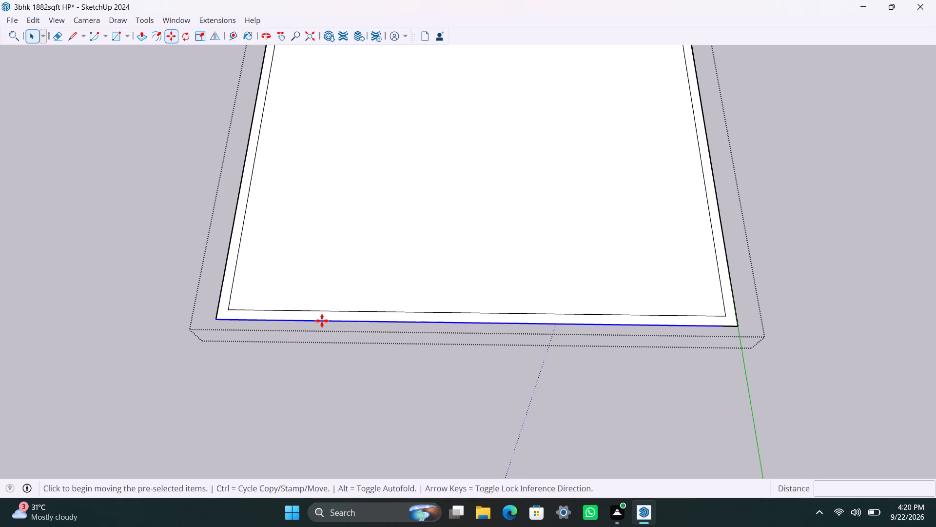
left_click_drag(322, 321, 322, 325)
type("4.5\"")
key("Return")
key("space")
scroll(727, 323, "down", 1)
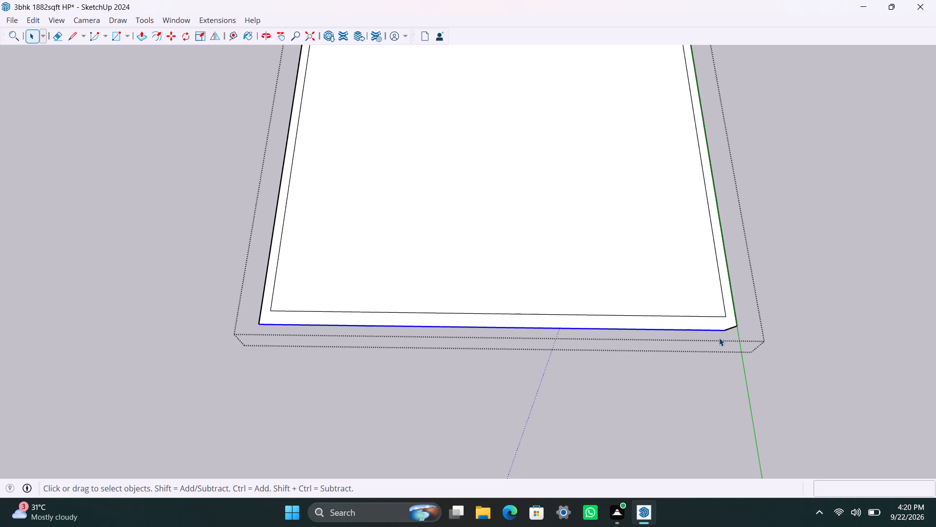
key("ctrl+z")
Select both collinear segments of the outer edge farthest from the origin and weld them into one edge.
scroll(724, 331, "up", 2)
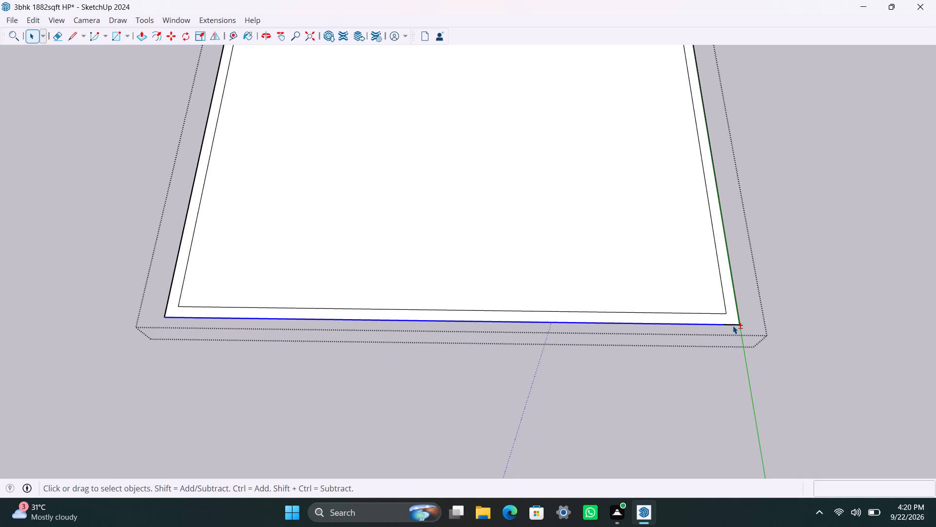
left_click(733, 325, "shift")
right_click(731, 325)
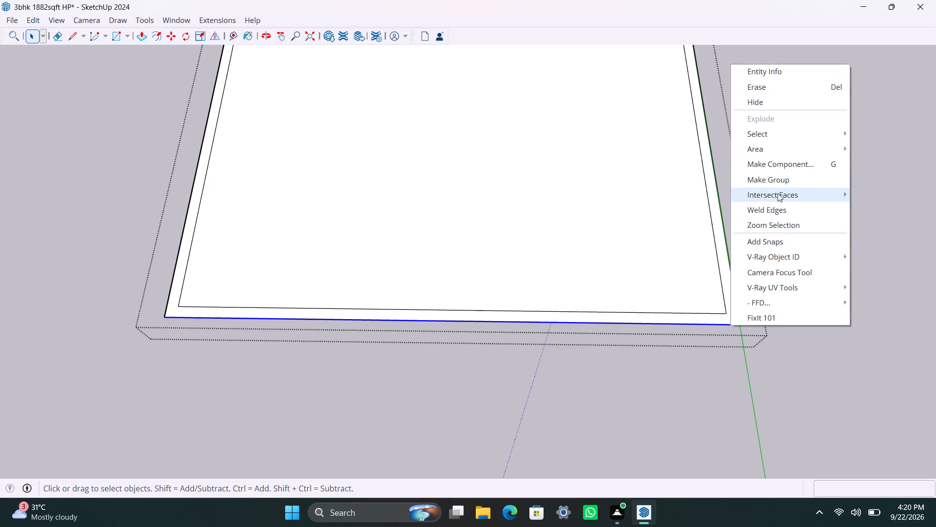
left_click(779, 211)
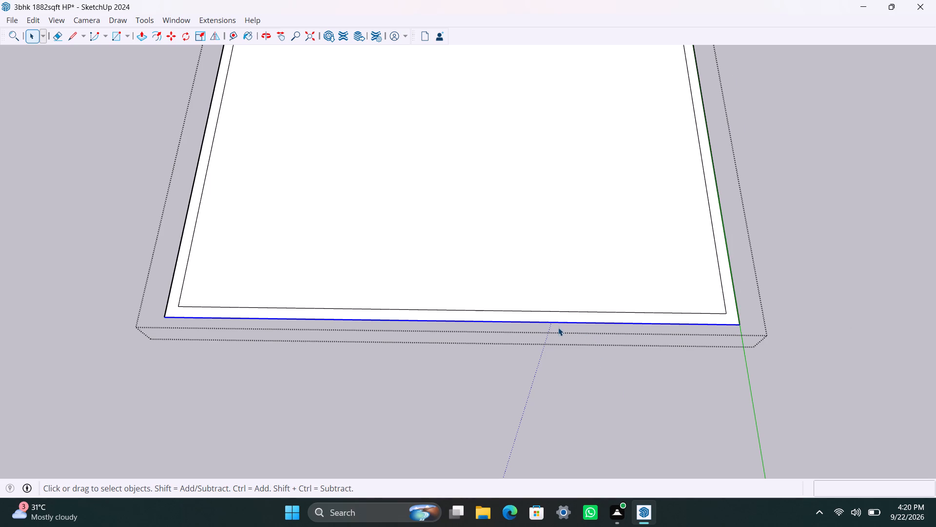
Move the welded outer edge outward by 4.5" along the green axis.
key("m")
left_click(549, 324)
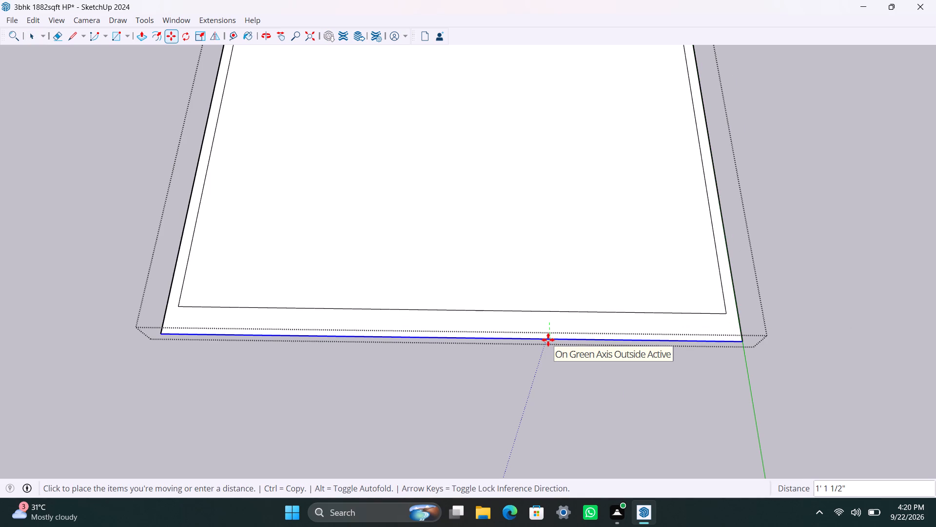
type("4.5\"")
key("Return")
key("backslash")
key("space")
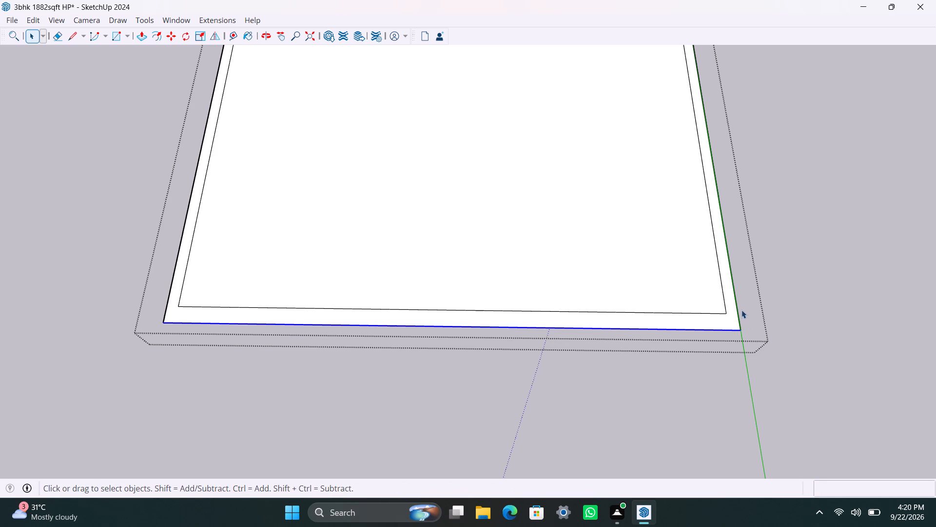
Move the outer edge lying on the green axis outward by 4.5", away from the floor.
left_click(738, 304)
scroll(709, 365, "down", 4)
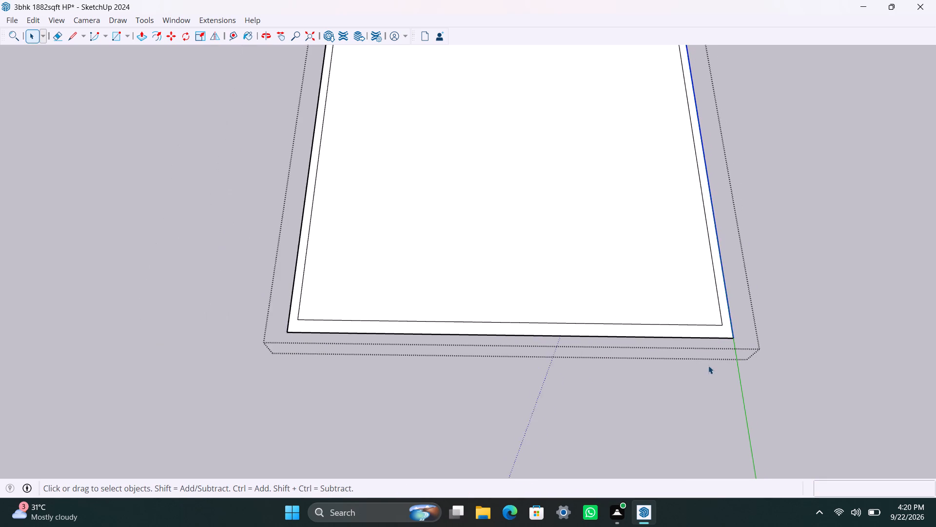
key("m")
left_click(726, 313)
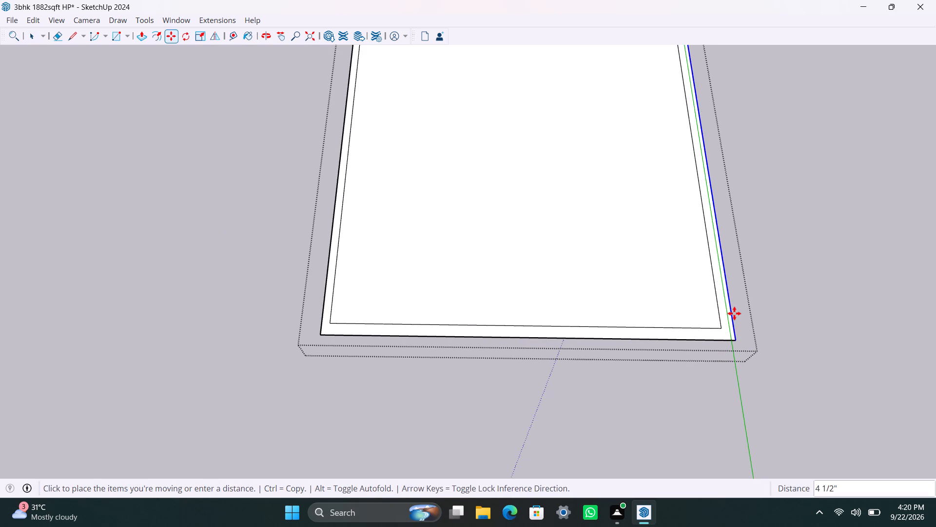
type("4.5\"")
key("Return")
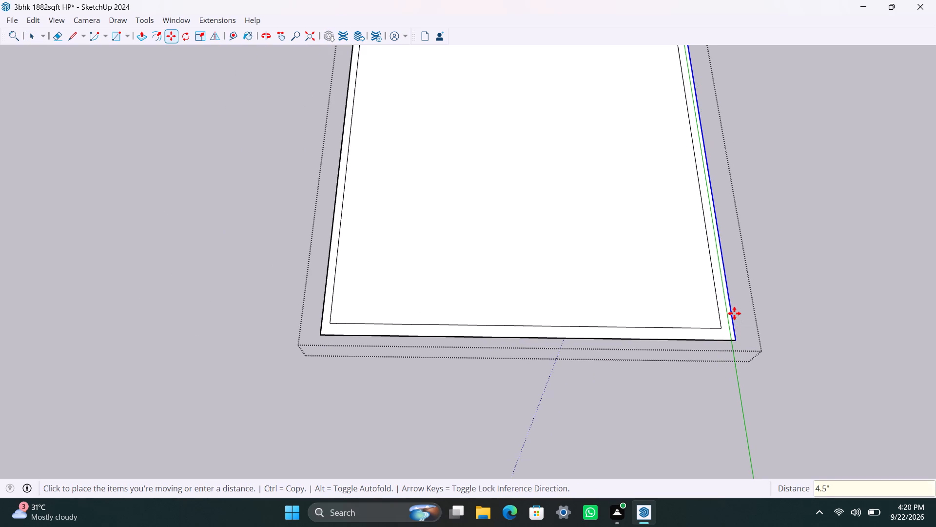
key("space")
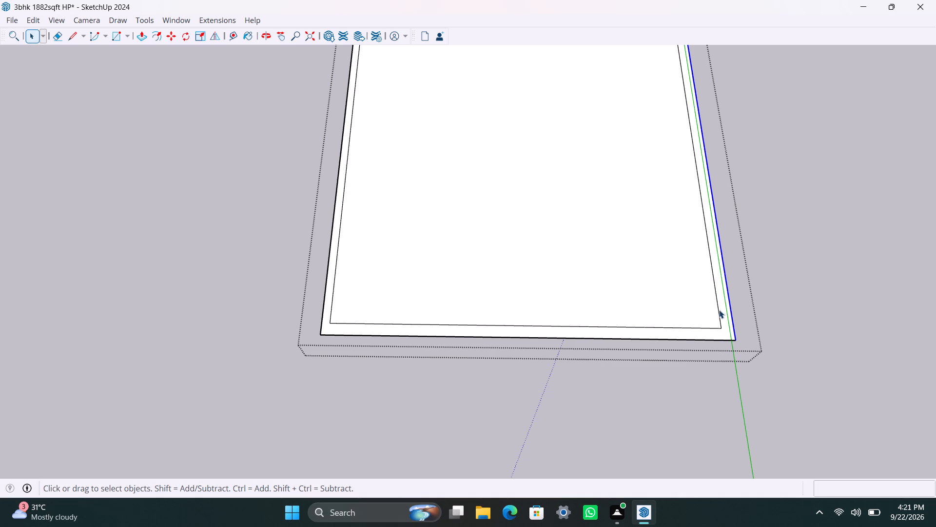
Move the adjacent inner offset edge parallel to the green axis outward by 4.5", towards the moved outer edge.
left_click(718, 312)
key("m")
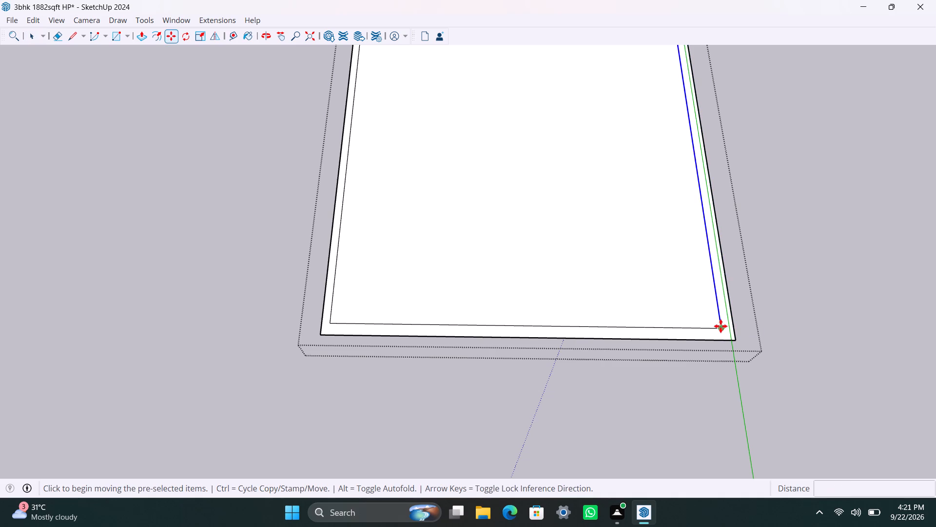
left_click(721, 326)
type("4.5\"")
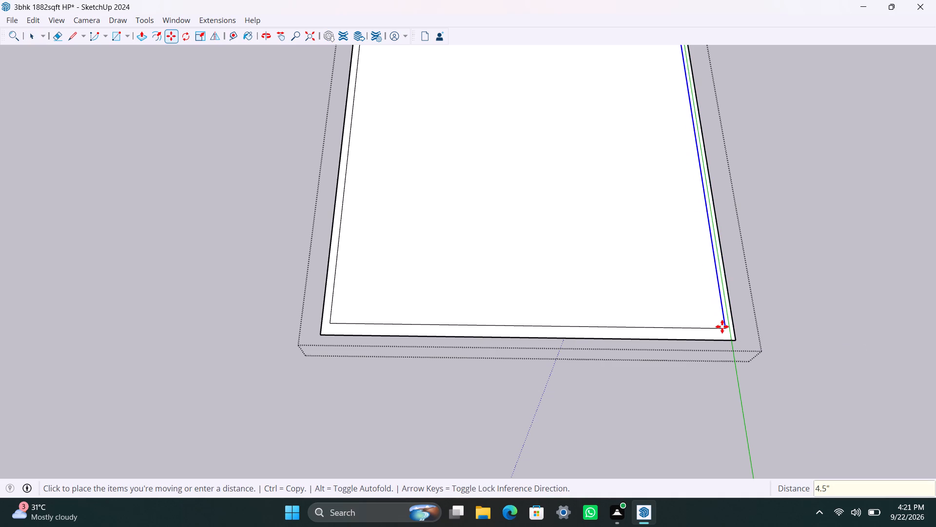
key("Return")
key("space")
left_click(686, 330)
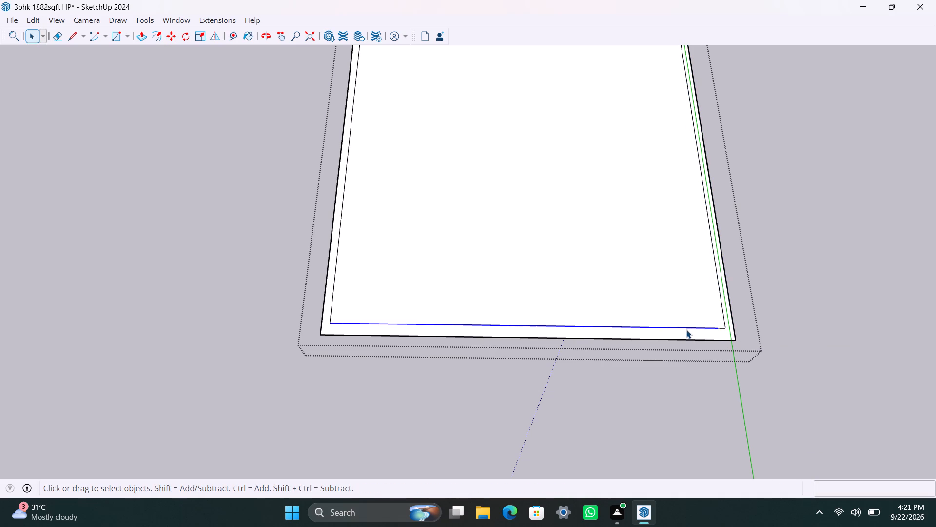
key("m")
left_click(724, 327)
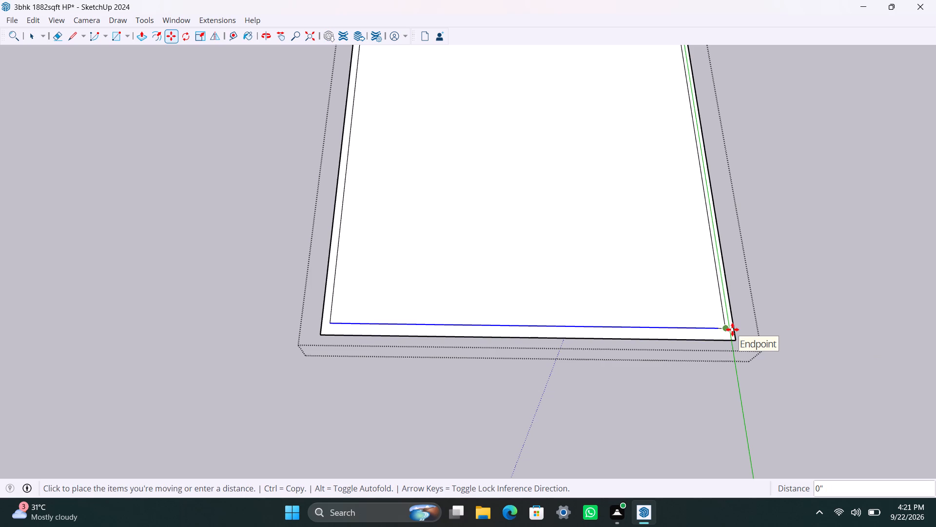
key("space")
Select both collinear segments of the inner edge farthest from the origin and weld them into one edge.
scroll(715, 330, "up", 7)
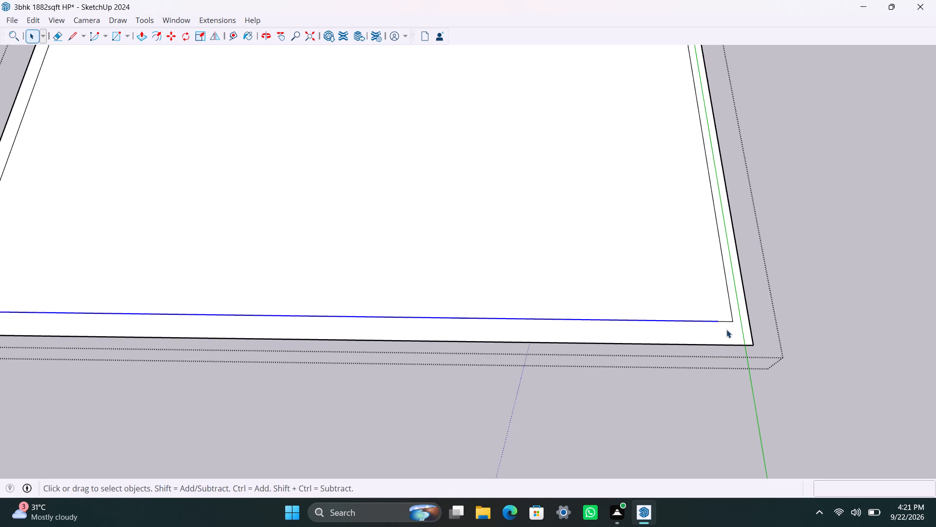
left_click(729, 321, "shift")
right_click(716, 318)
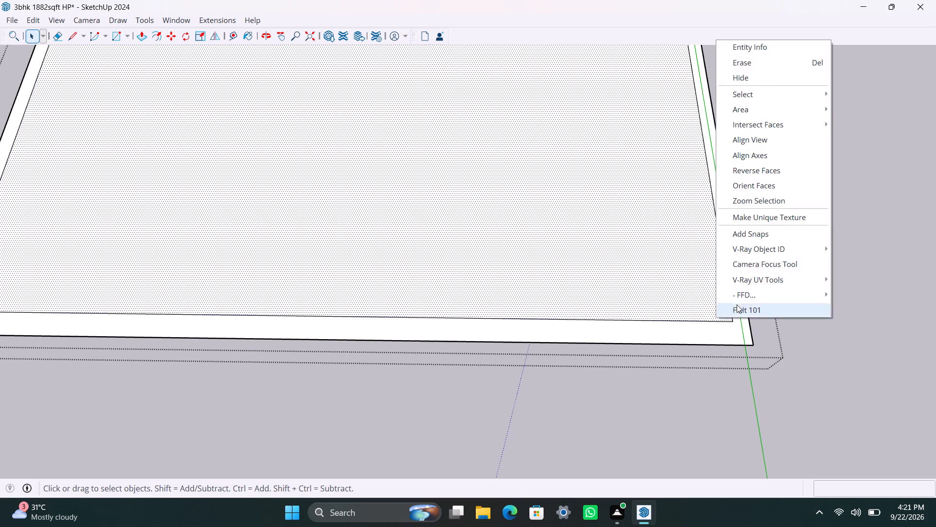
left_click(690, 321)
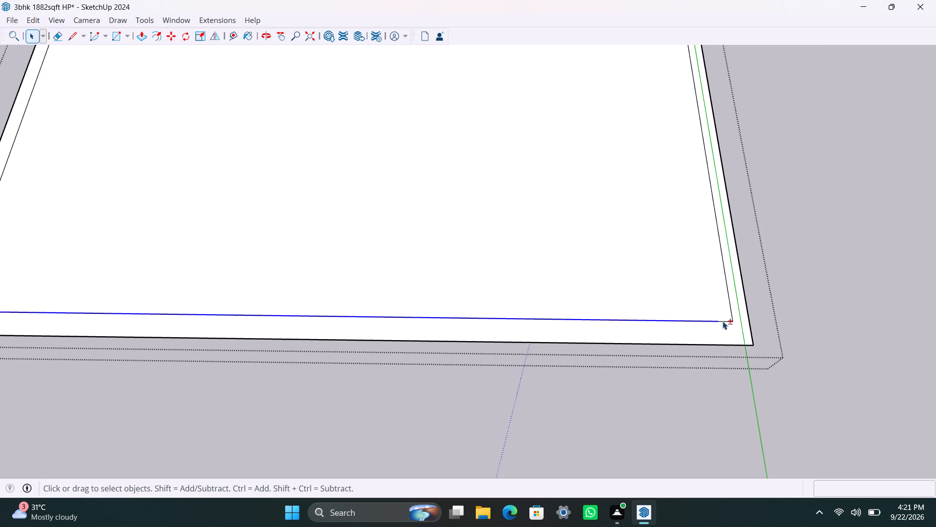
left_click(722, 321, "shift")
right_click(722, 321, "shift")
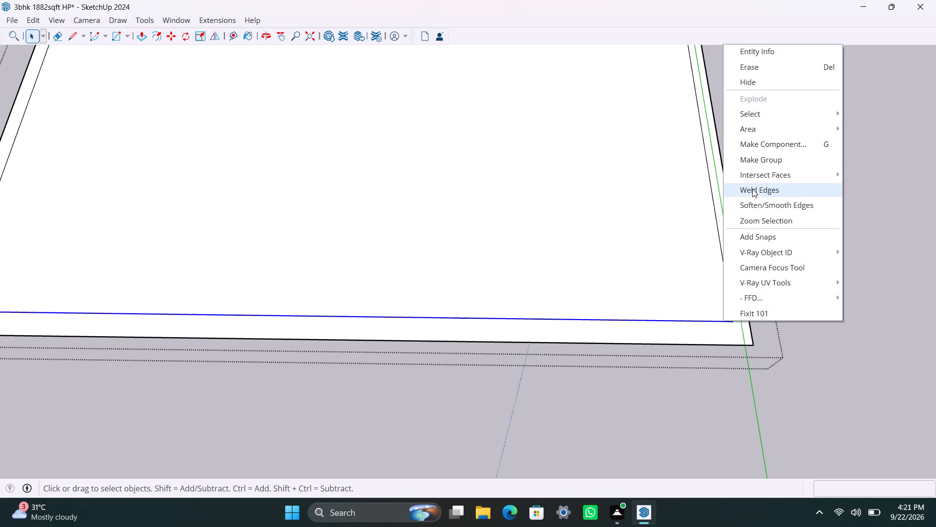
left_click(752, 189)
Move the welded inner edge outward by 4.5" along the green axis and exit the group.
key("m")
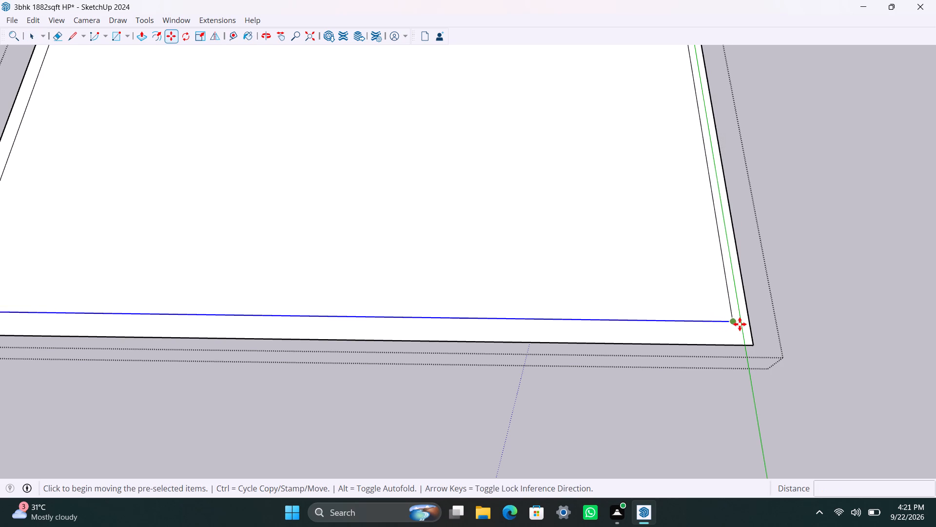
left_click(736, 322)
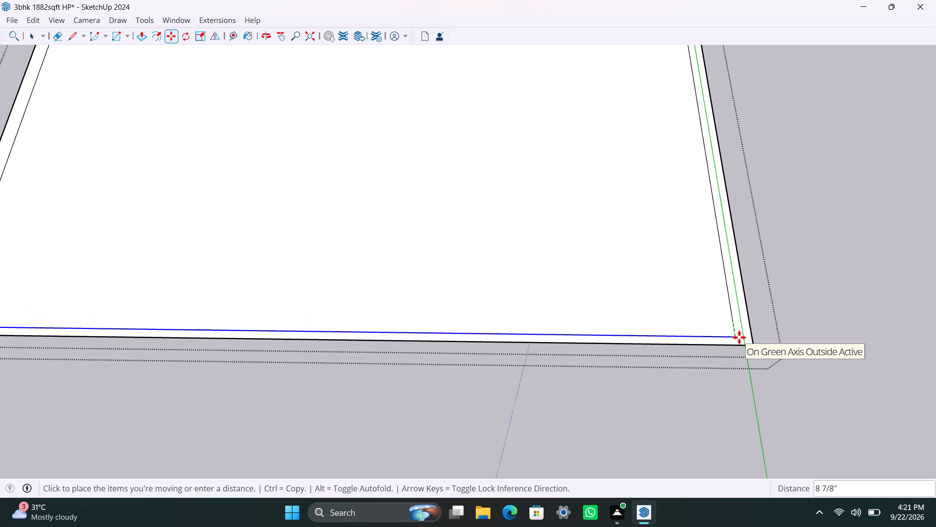
type("4.5\"")
key("Return")
key("space")
left_click(808, 302)
Save the model.
scroll(572, 302, "down", 17)
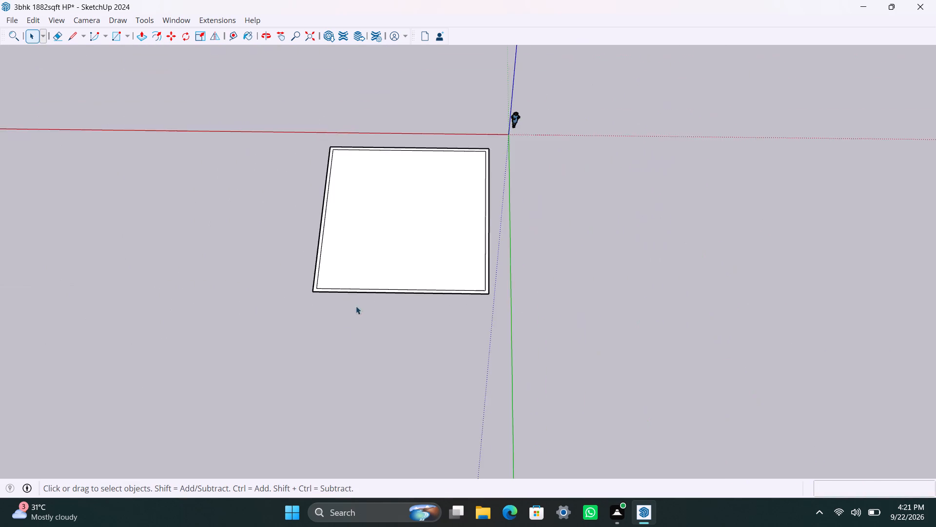
middle_click_drag(331, 348, 935, 254)
scroll(341, 269, "down", 5)
middle_click_drag(324, 300, 564, 308)
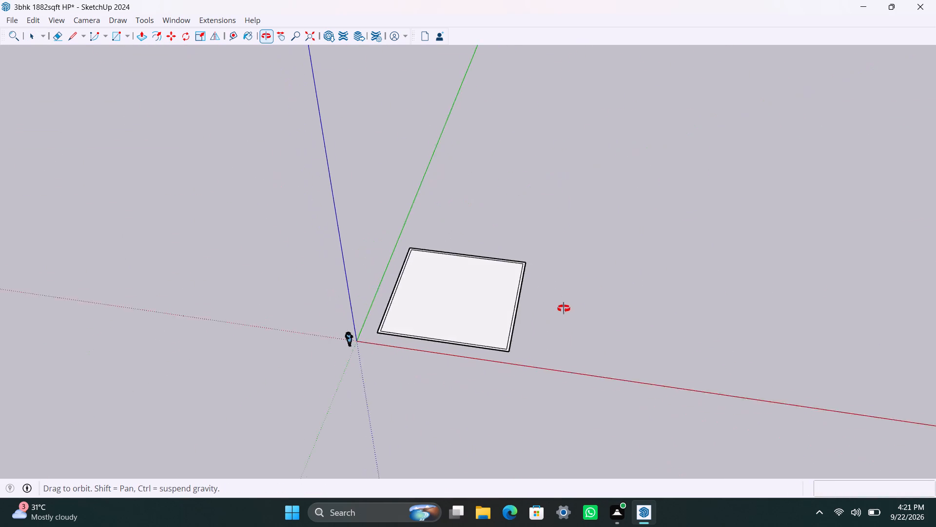
middle_click_drag(564, 308, 575, 308)
scroll(440, 374, "up", 3)
key("ctrl+s")
Open the floor outline group and Push/Pull the wall strip between the inner and outer outlines up 10'.
scroll(427, 361, "up", 4)
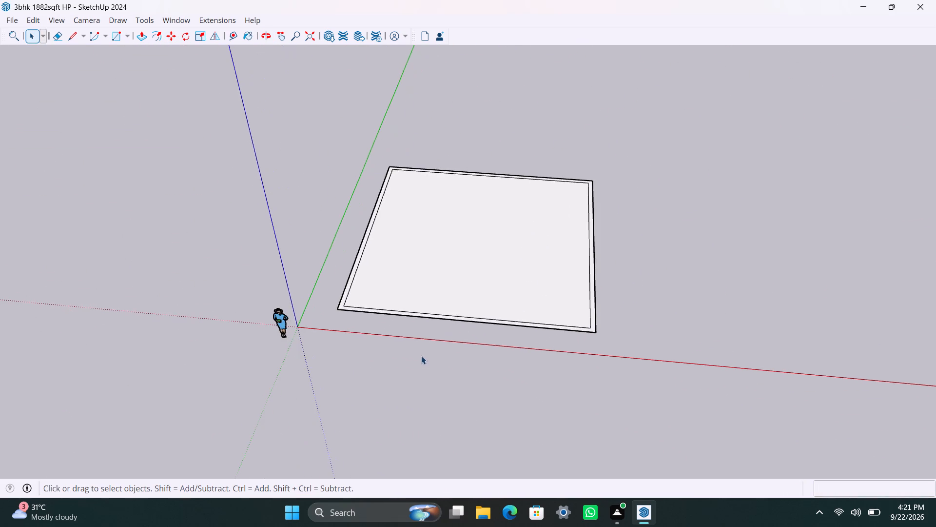
middle_click_drag(408, 357, 438, 354)
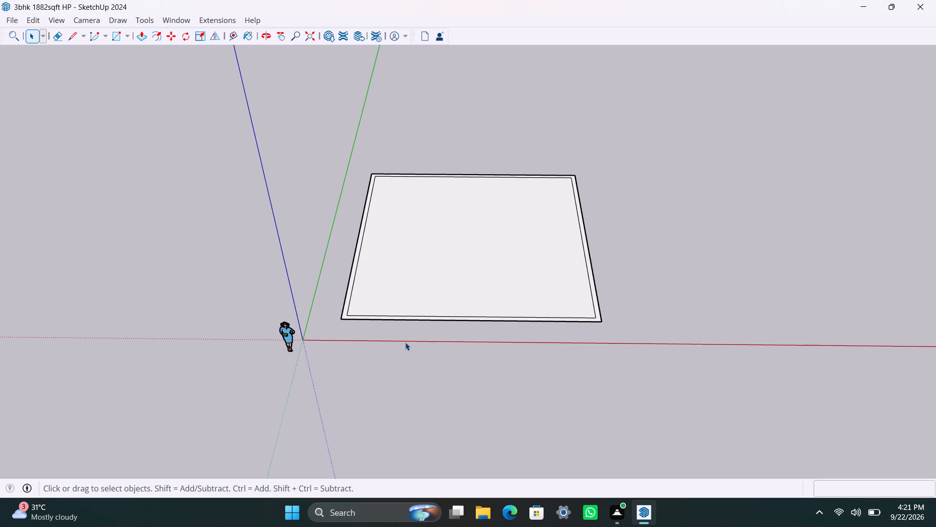
key("space")
scroll(378, 262, "up", 3)
middle_click_drag(380, 288, 341, 449)
scroll(328, 304, "up", 1)
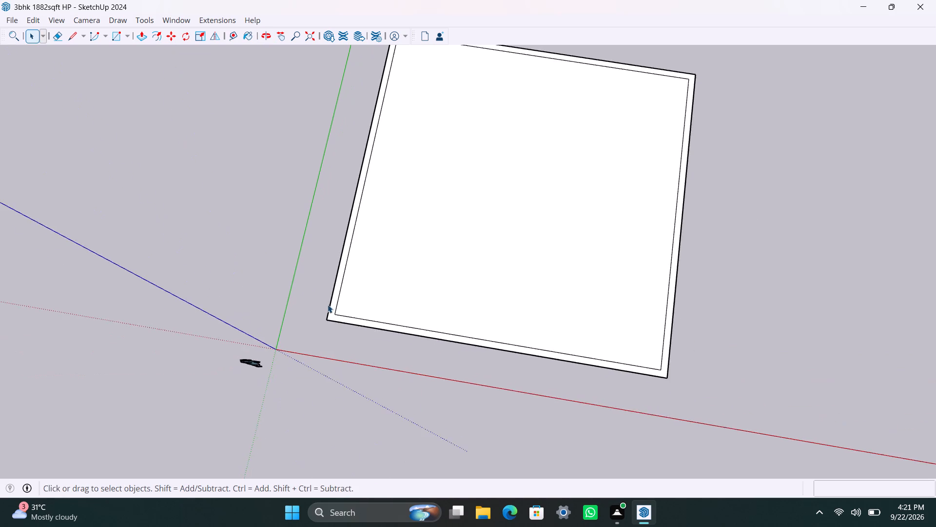
scroll(328, 304, "up", 4)
triple_click(334, 304)
scroll(334, 304, "up", 2)
left_click(334, 304)
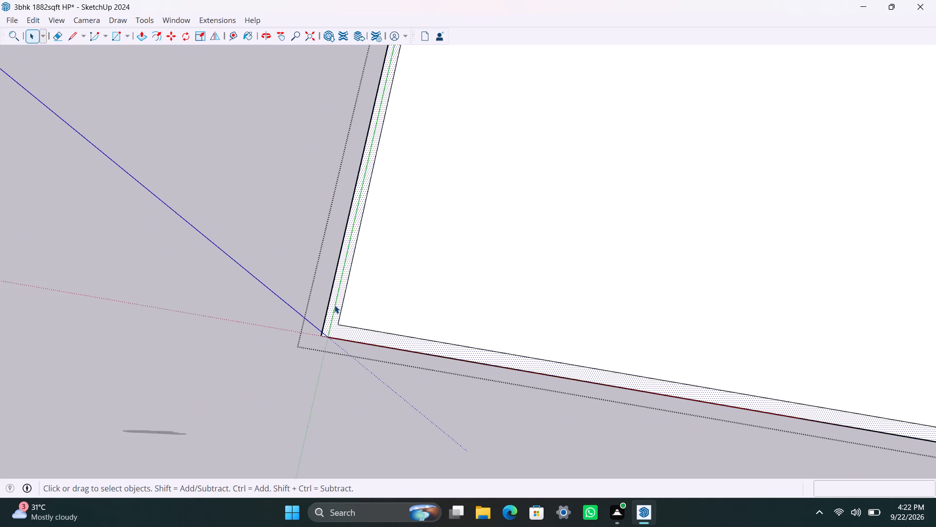
key("p")
left_click(334, 305)
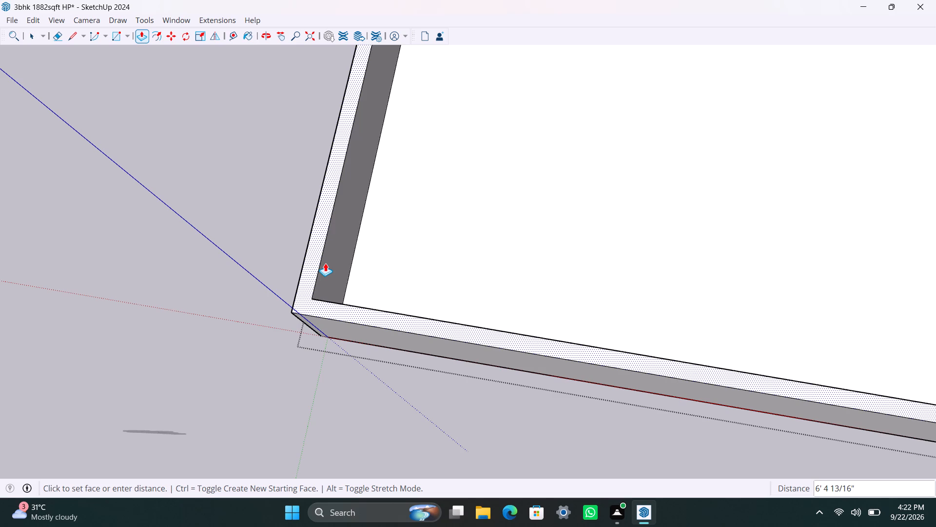
type("10'")
key("Return")
key("space")
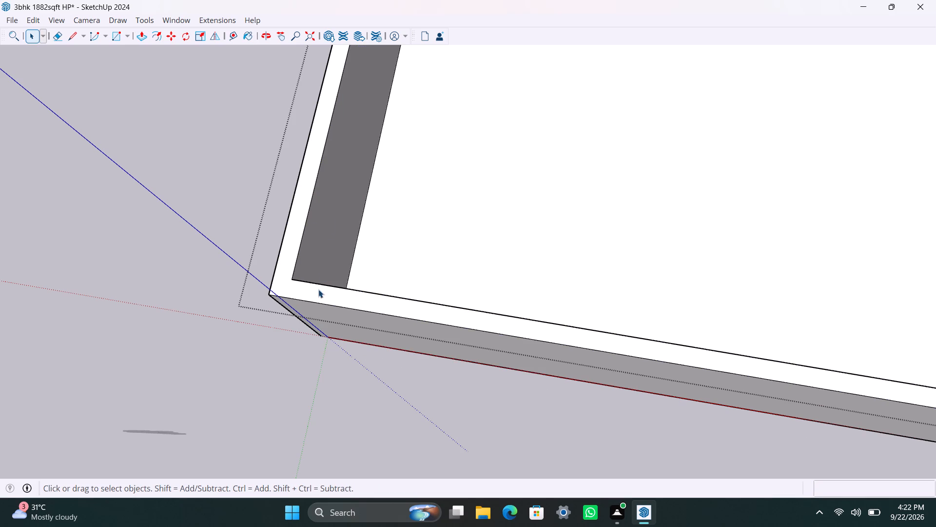
Examine the raised outer walls from several angles around the building.
scroll(318, 289, "down", 5)
scroll(429, 174, "down", 11)
middle_click_drag(496, 294, 242, 80)
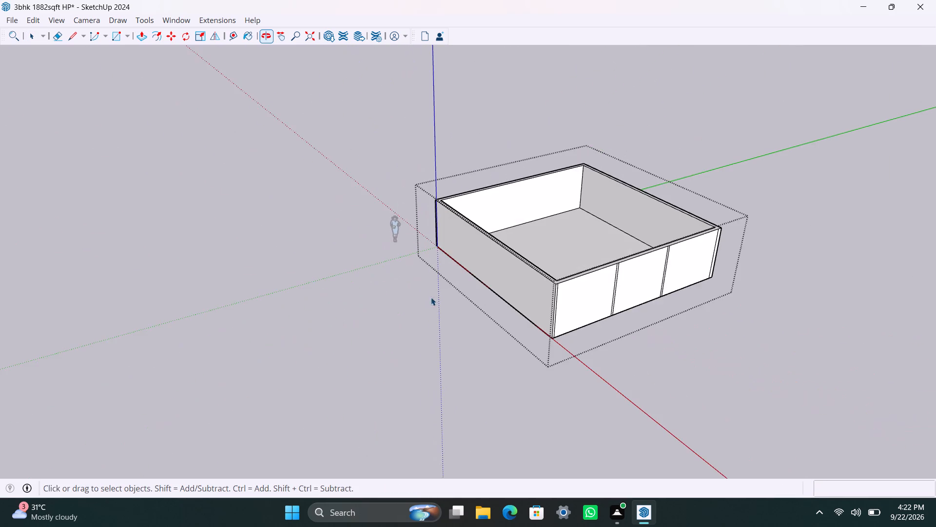
scroll(786, 436, "up", 3)
scroll(554, 302, "up", 3)
scroll(554, 281, "down", 5)
scroll(507, 318, "down", 3)
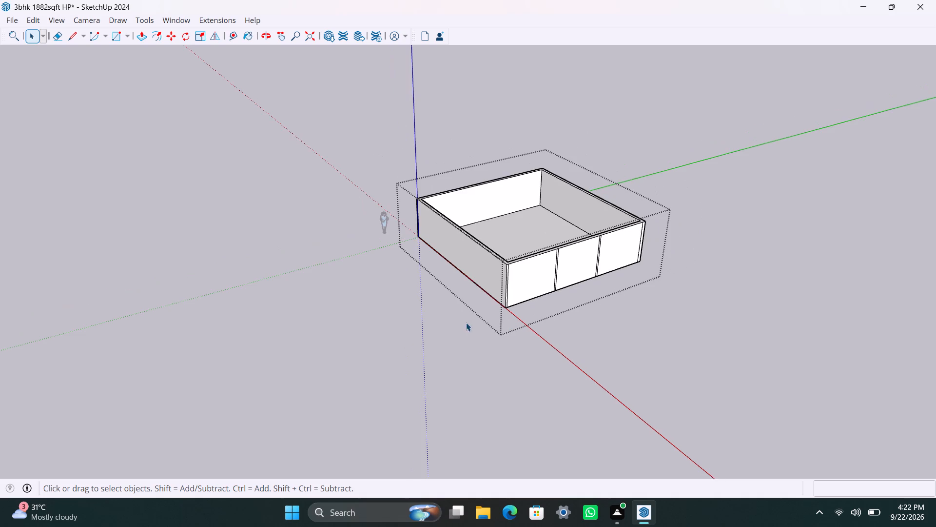
scroll(487, 293, "up", 3)
middle_click_drag(459, 308, 680, 382)
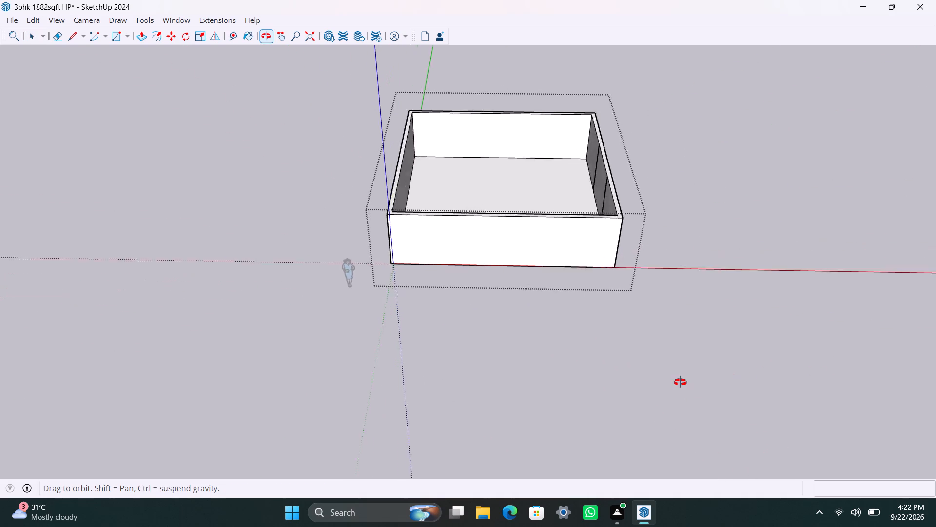
Copy the back wall's inner corner edge at the green axis side 12' along that wall, and copy the new edge 4.5" further.
middle_click_drag(680, 382, 700, 392)
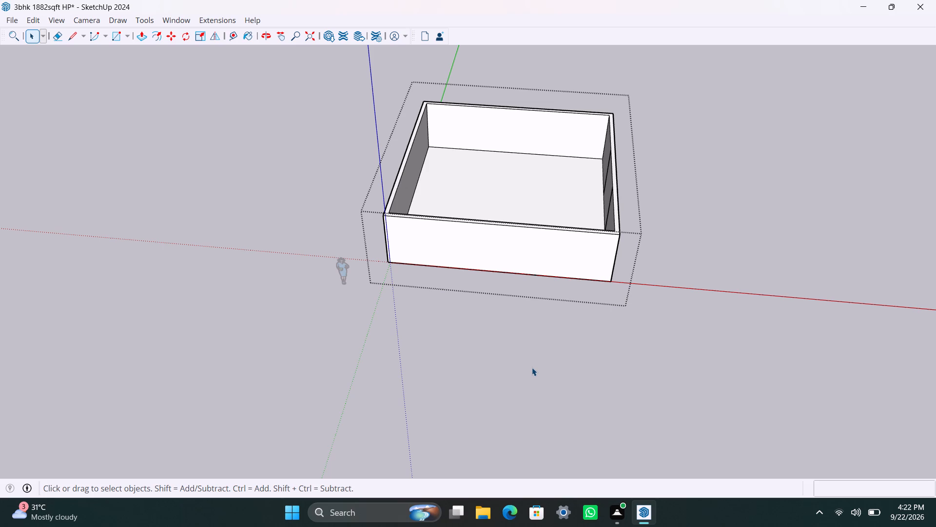
scroll(503, 118, "down", 2)
middle_click_drag(495, 126, 507, 203)
scroll(478, 170, "up", 1)
middle_click_drag(477, 170, 407, 400, "shift")
scroll(380, 372, "up", 5)
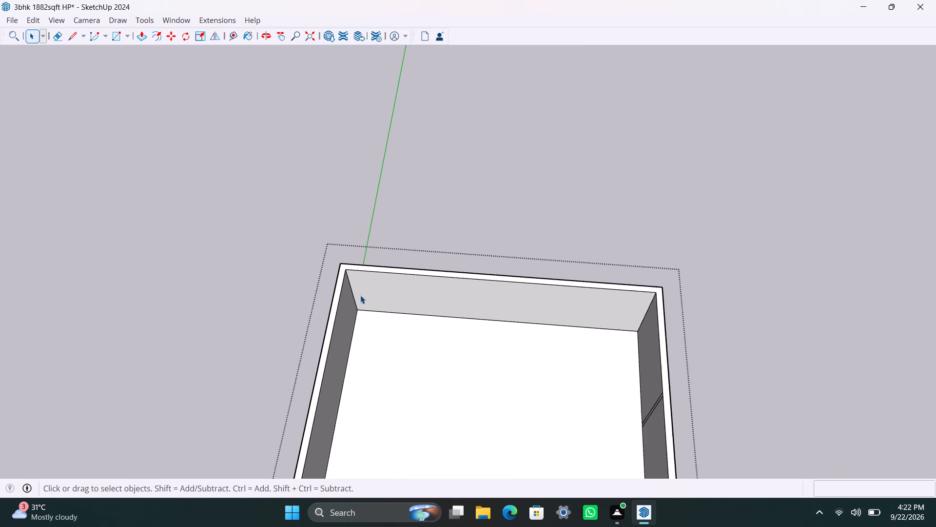
scroll(351, 293, "up", 2)
left_click(351, 293)
key("m")
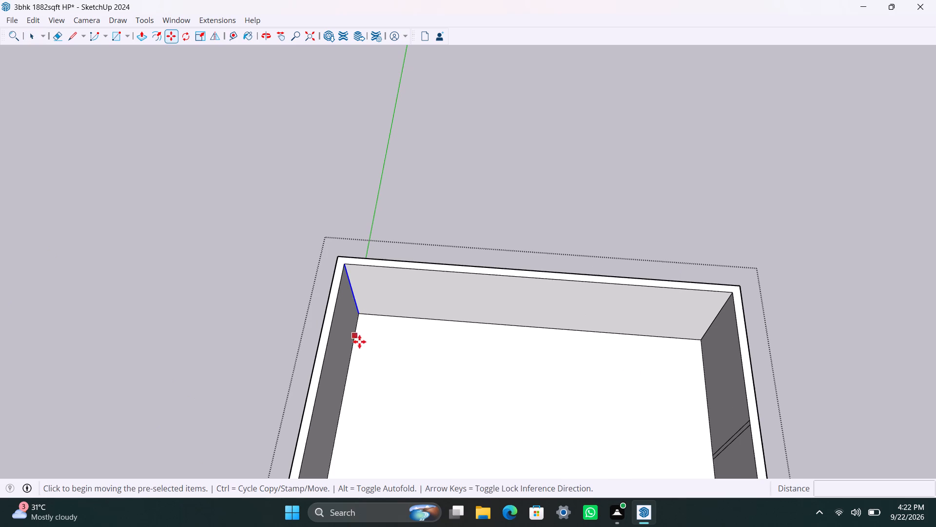
left_click(361, 311)
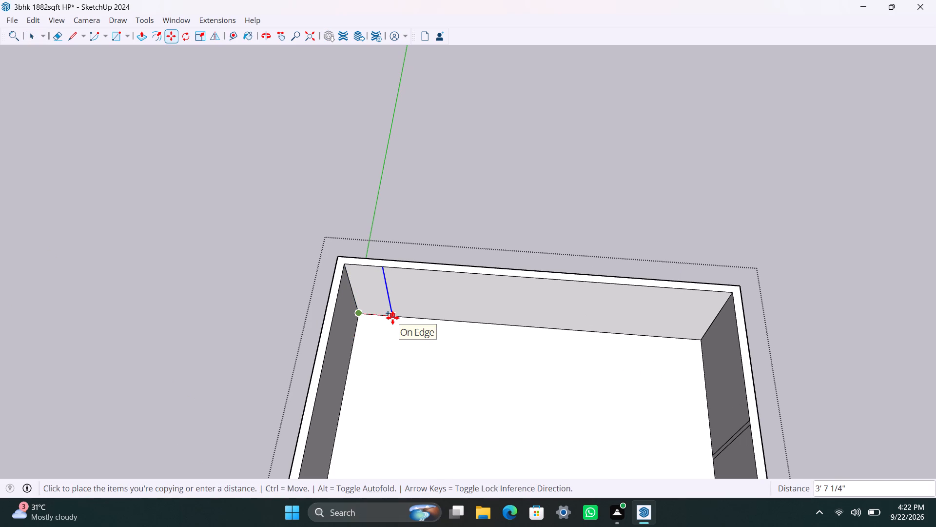
type("12'")
key("Return")
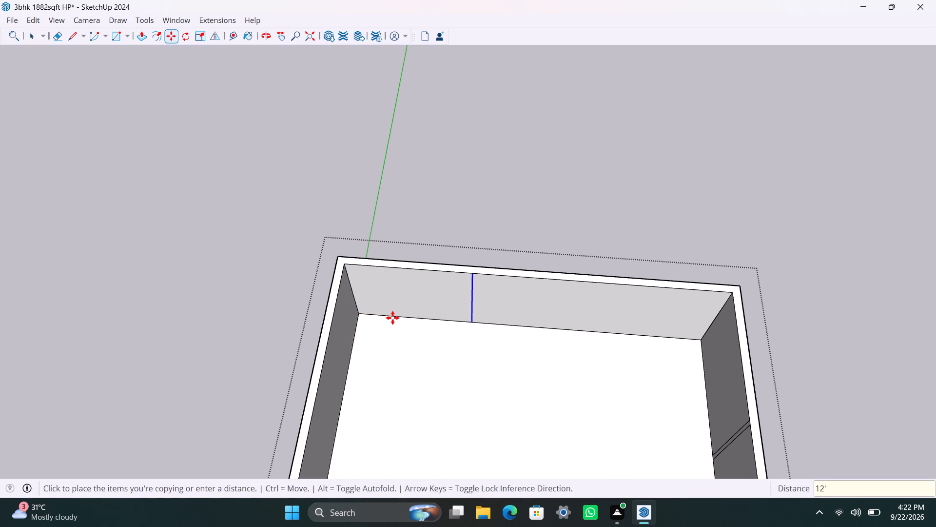
left_click(469, 321)
key("4")
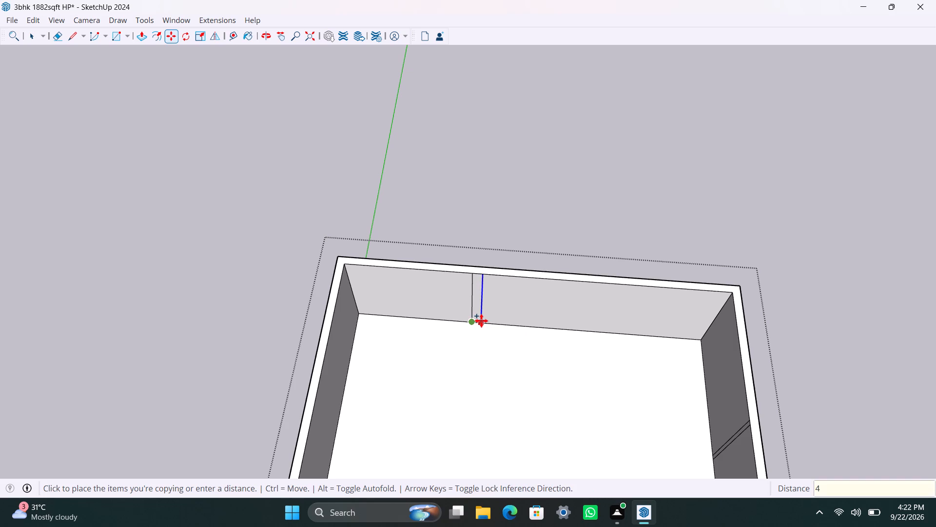
type(".5\"")
key("Return")
key("space")
Push/Pull the 4.5" strip on the back wall 12' into the house to form a partition.
scroll(479, 312, "up", 2)
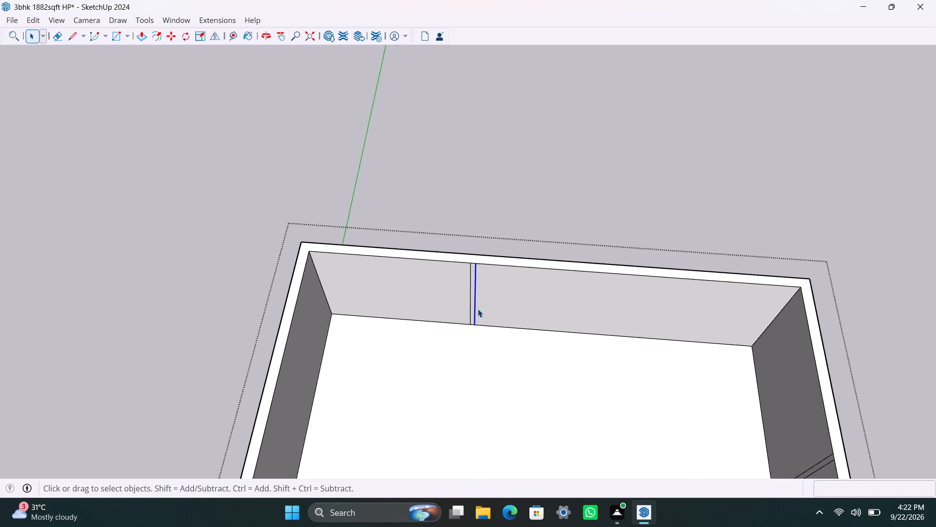
scroll(478, 309, "up", 5)
left_click(471, 284)
key("p")
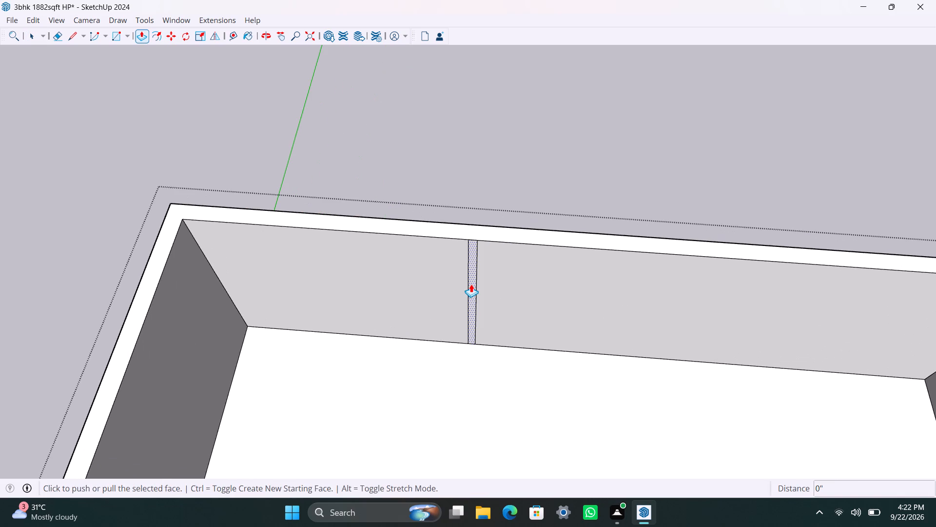
left_click_drag(471, 284, 458, 378)
type("12'")
key("Return")
scroll(463, 376, "down", 11)
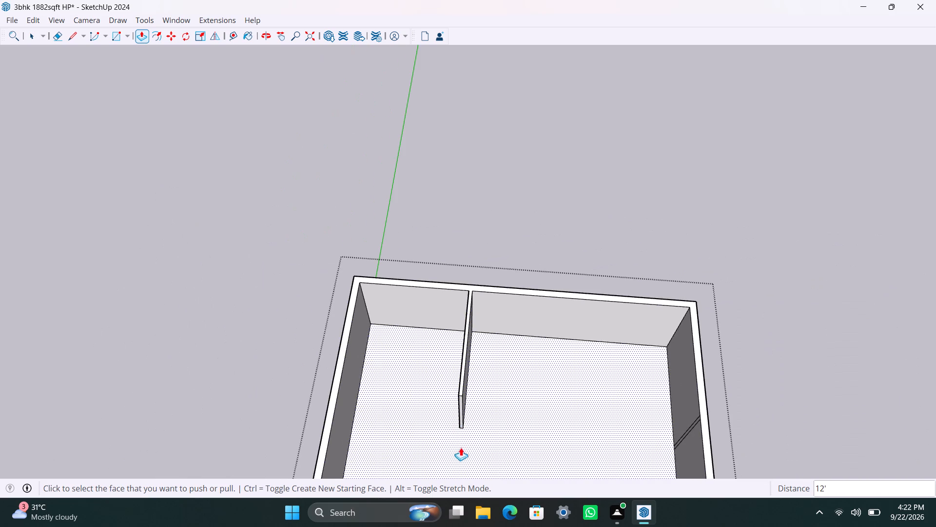
Extend the free end of the 12' partition by 4.5" with Push/Pull.
middle_click_drag(461, 448, 487, 370, "shift")
scroll(489, 359, "up", 6)
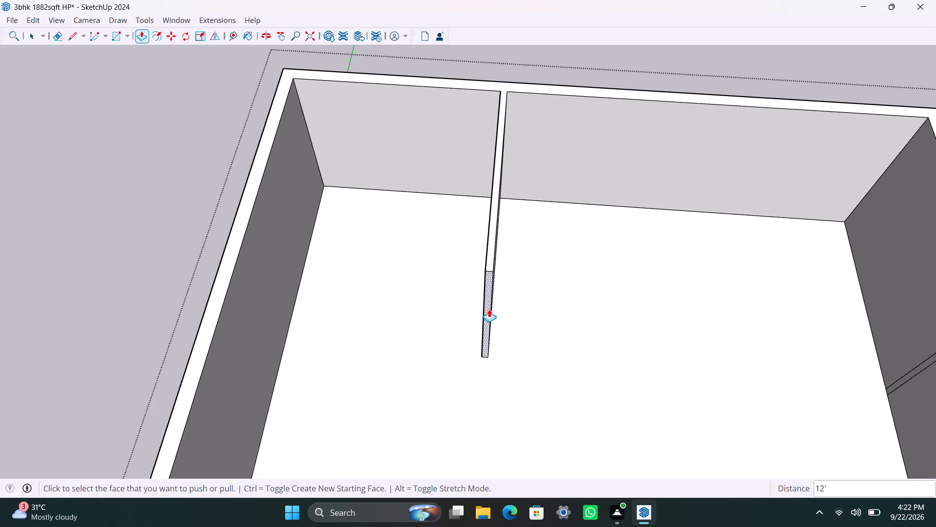
left_click(489, 305)
type("4.5\"")
key("Return")
key("space")
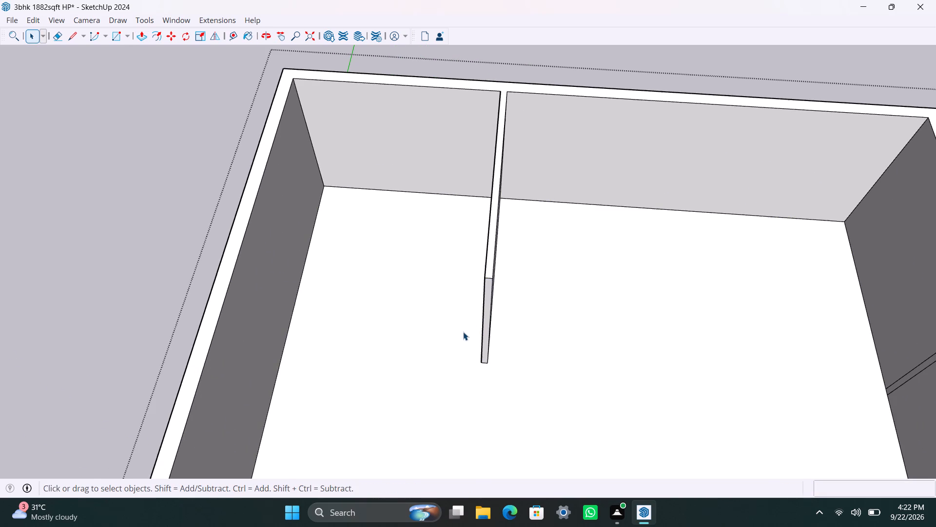
Copy the same corner edge 12' along the wall beside the green axis, and copy the new edge 4.5" further.
scroll(451, 355, "down", 4)
middle_click_drag(454, 355, 334, 322)
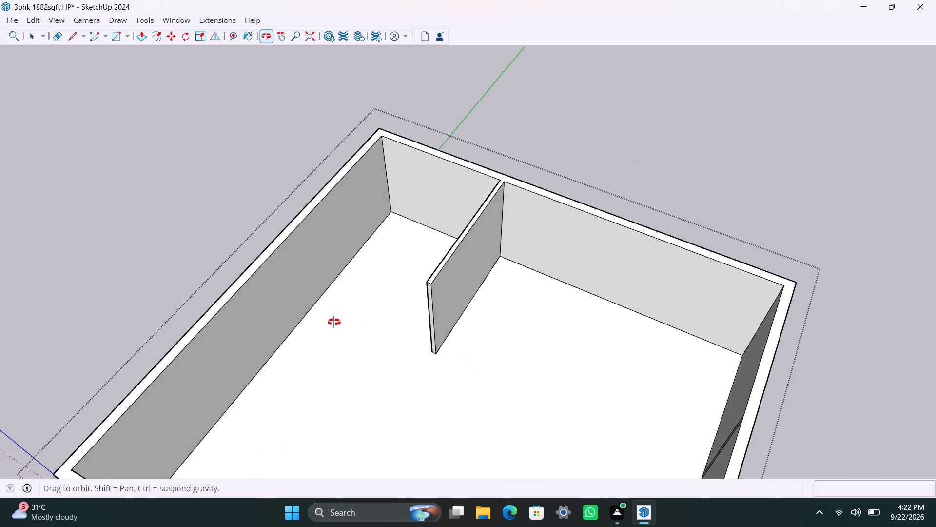
middle_click_drag(334, 322, 332, 305)
scroll(370, 208, "up", 2)
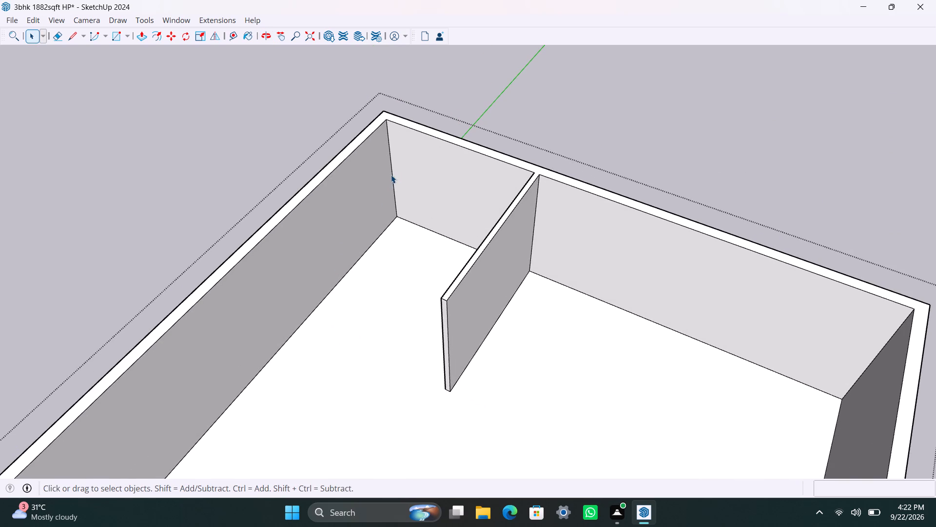
left_click(394, 171)
key("m")
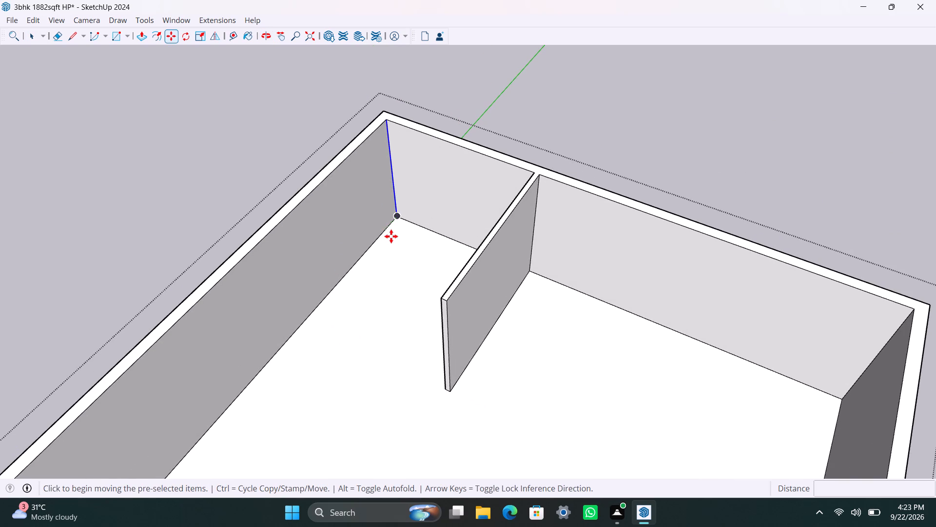
left_click(400, 215)
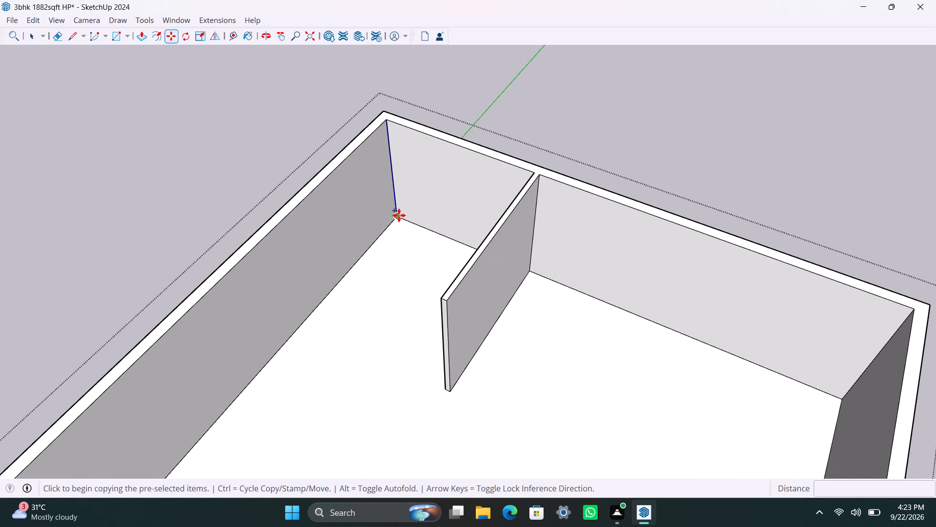
type("12'")
key("Return")
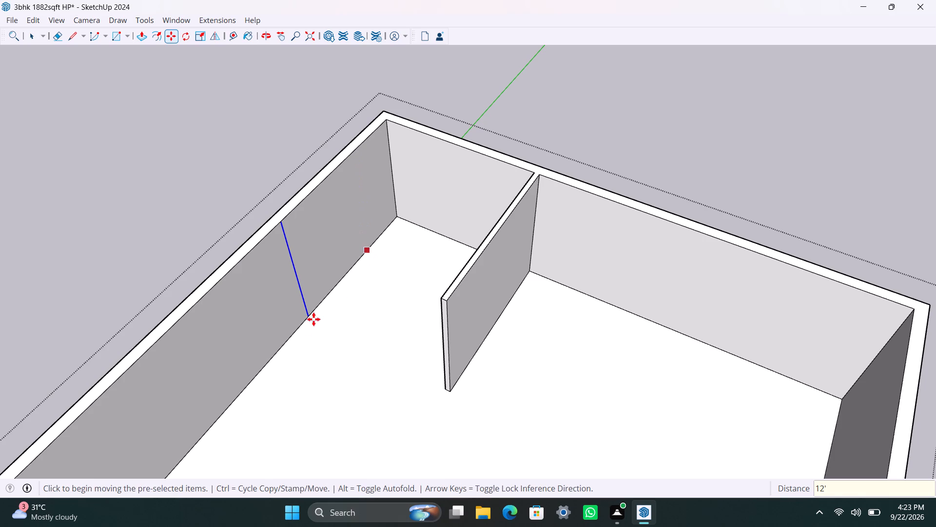
left_click(305, 316)
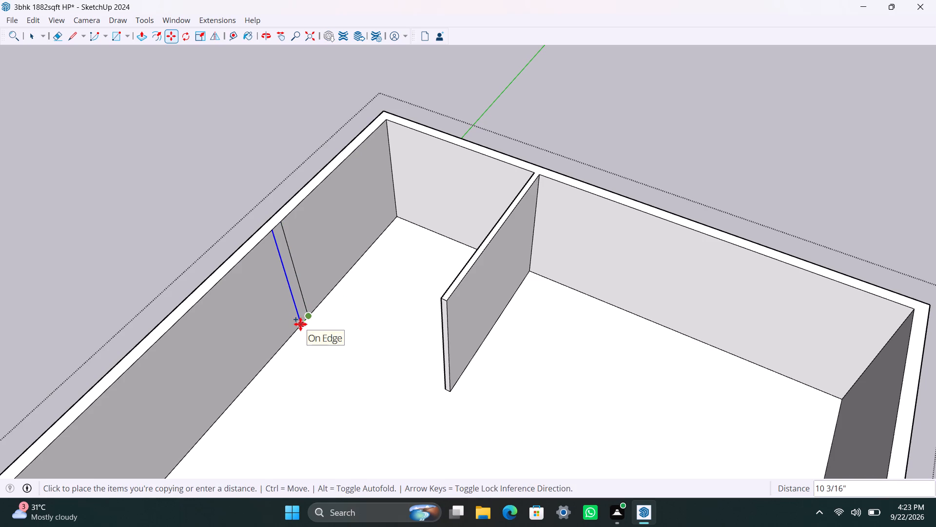
type("4.4")
key("BackSpace")
type("5\"")
key("Return")
key("space")
Push/Pull the 4.5" strip on the green axis side wall 8' toward the first partition.
scroll(300, 317, "up", 1)
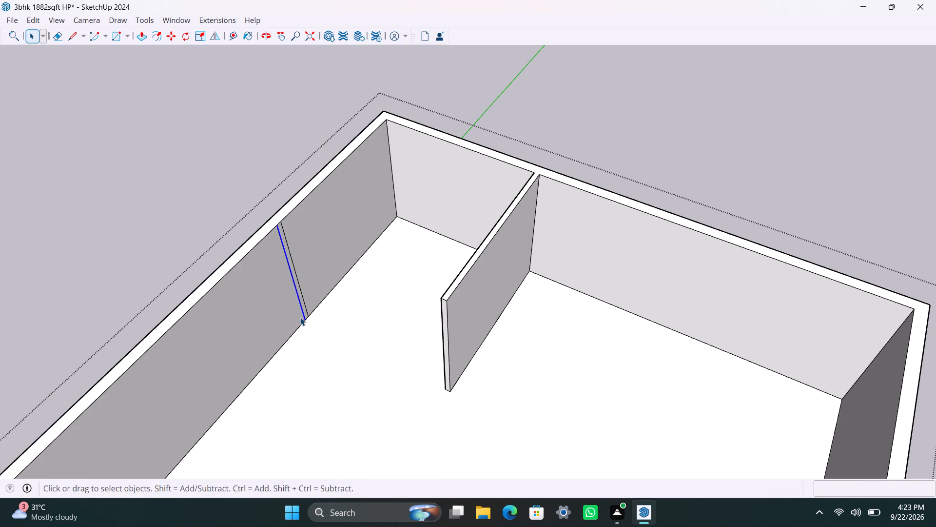
scroll(300, 317, "up", 6)
left_click(303, 296)
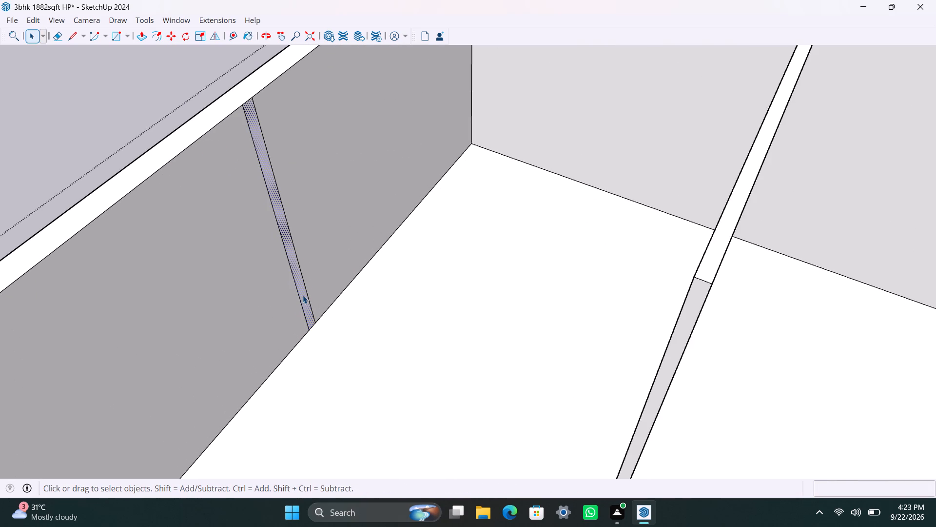
key("p")
left_click_drag(303, 295, 407, 392)
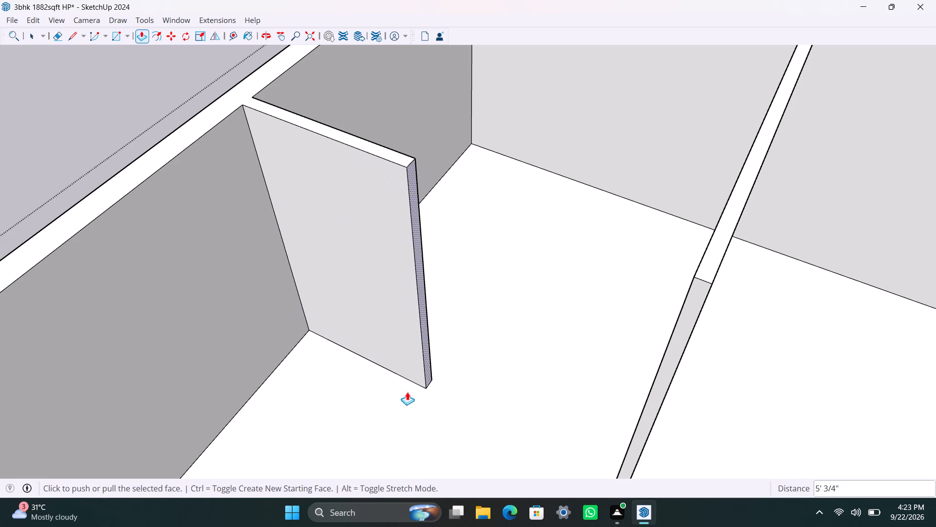
type("8'")
key("Return")
key("space")
Copy the longer partition's room-side end edge 4.5" back along the partition face.
scroll(495, 355, "down", 5)
middle_click_drag(536, 400, 708, 486)
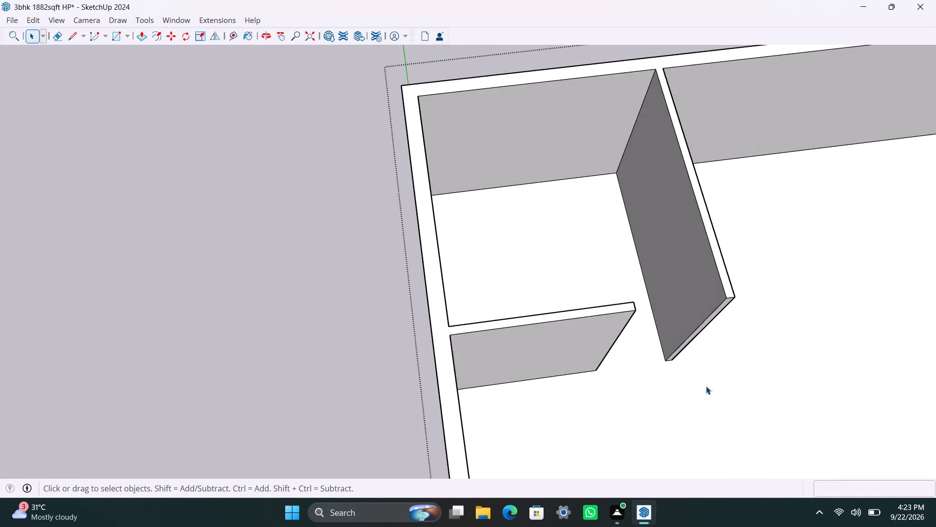
scroll(706, 386, "up", 6)
middle_click_drag(632, 377, 651, 354)
scroll(661, 322, "up", 2)
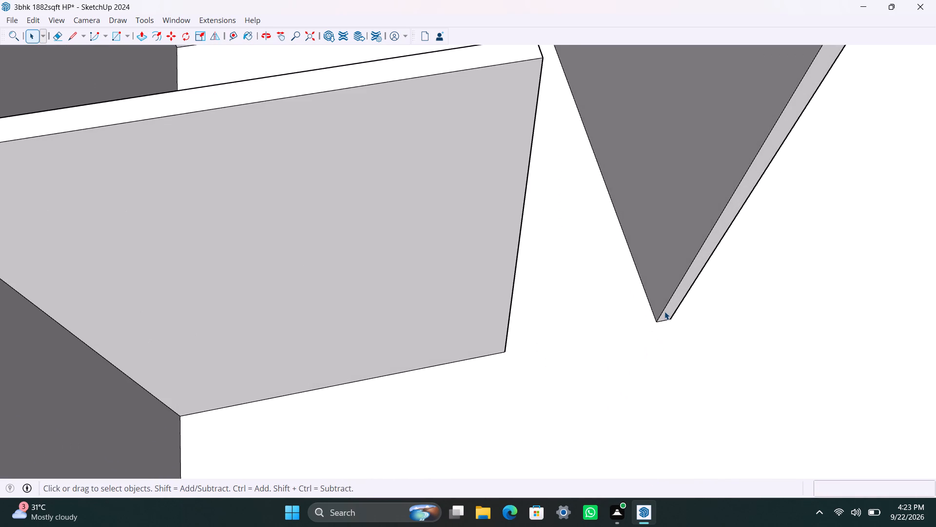
left_click(664, 311)
key("m")
left_click(656, 322)
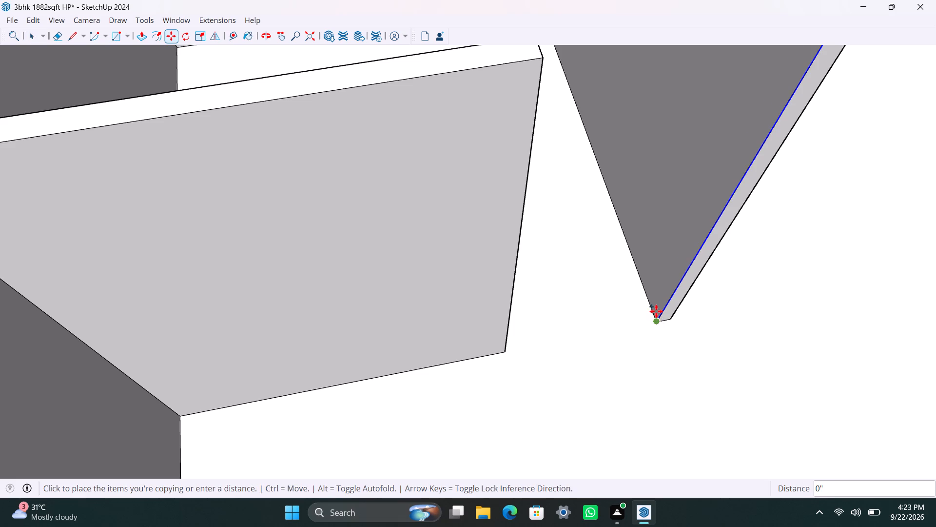
type("4.5\"")
key("Return")
key("space")
Push/Pull the 4.5" strip at the longer partition's end 1' toward the 8' partition.
left_click(665, 297)
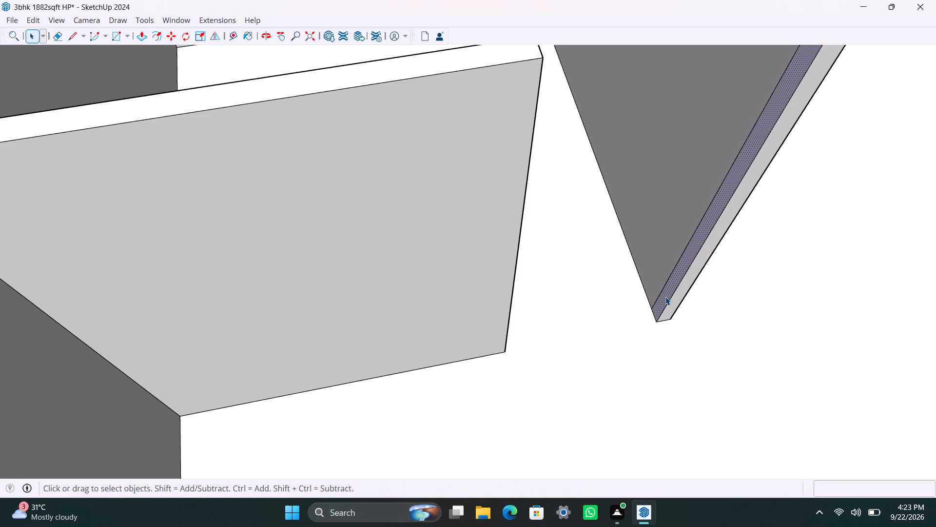
key("p")
left_click_drag(665, 297, 643, 310)
type("1'")
key("Return")
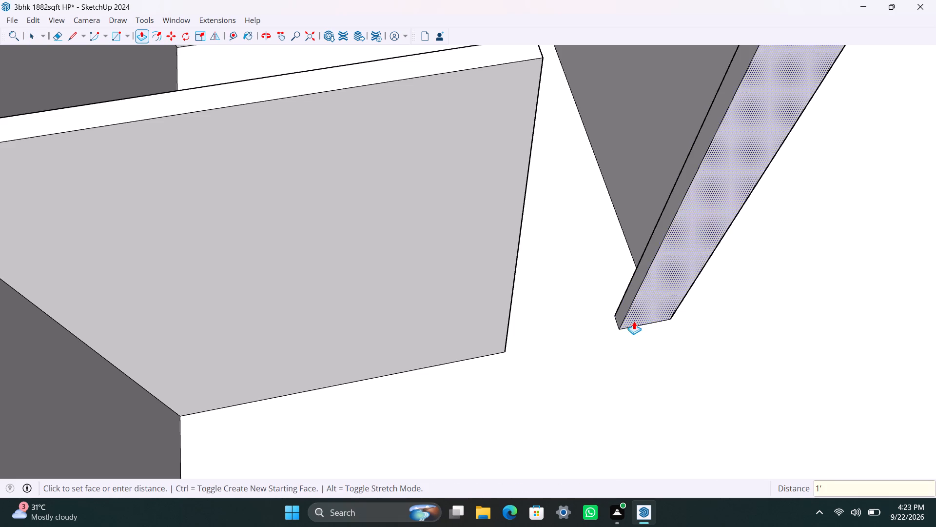
key("space")
Copy the top edge of the 8' partition's end face 3' downward.
scroll(582, 293, "down", 5)
middle_click_drag(590, 263, 331, 286)
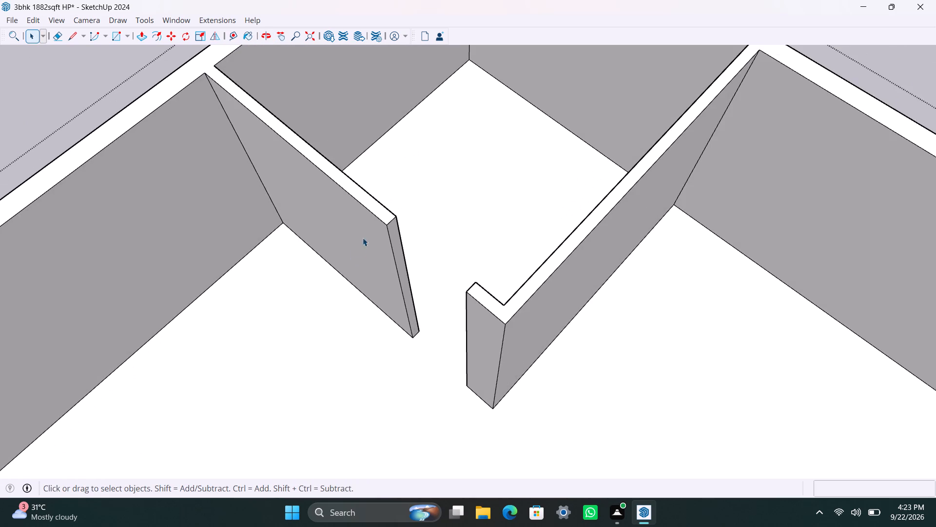
scroll(371, 232, "up", 6)
left_click(395, 219)
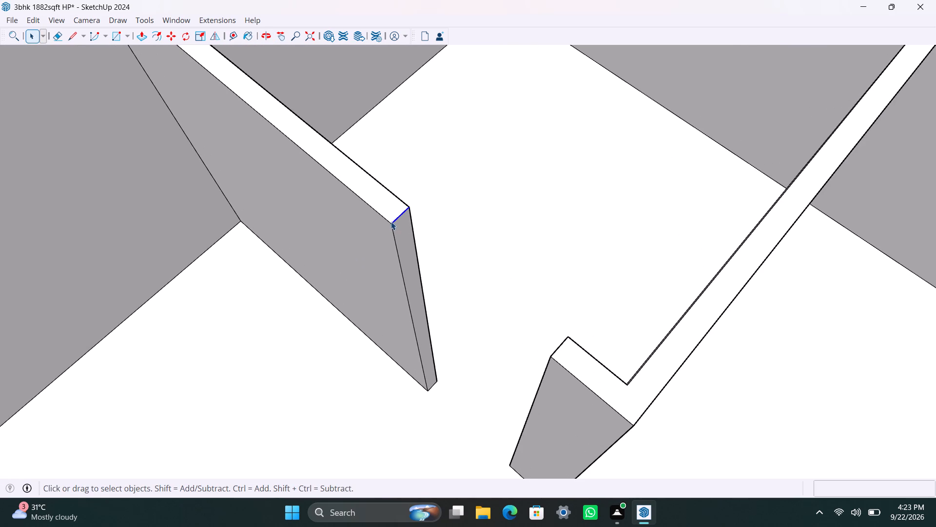
key("m")
left_click(391, 222)
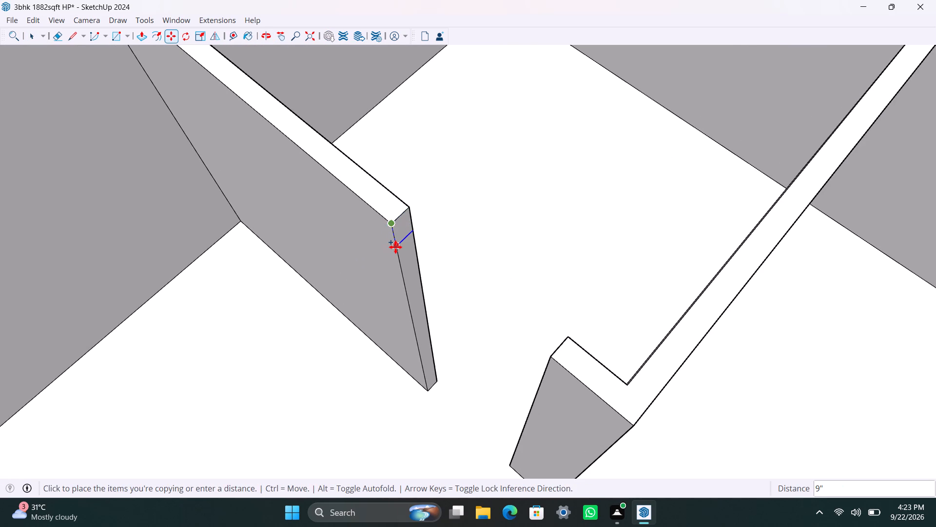
type("3'")
key("Return")
key("space")
Push/Pull the upper part of the 8' partition's end face 3' across the door opening to meet the return wall.
left_click(406, 263)
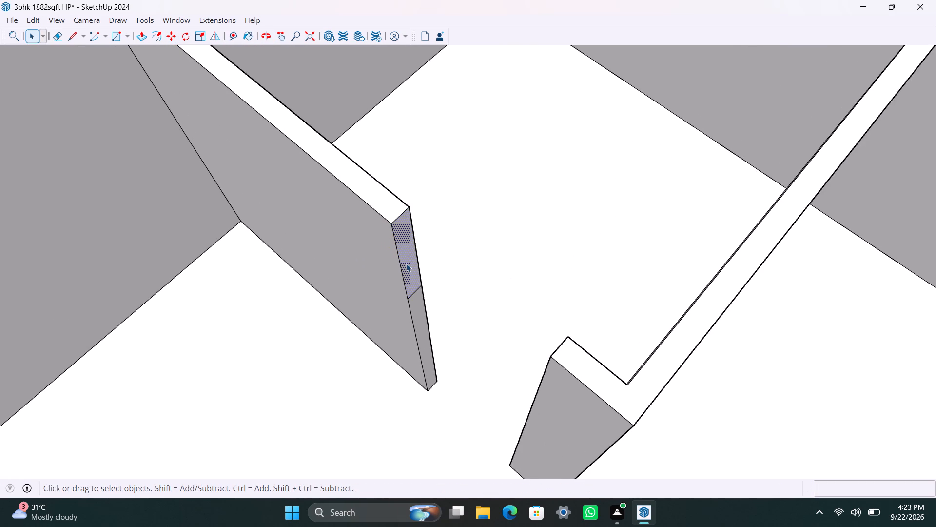
key("p")
left_click_drag(406, 263, 579, 369)
Save the model.
key("ctrl+s")
Copy the vertical corner edge where the first room's longer partition meets the outer wall 6' along the outer wall.
scroll(494, 334, "down", 12)
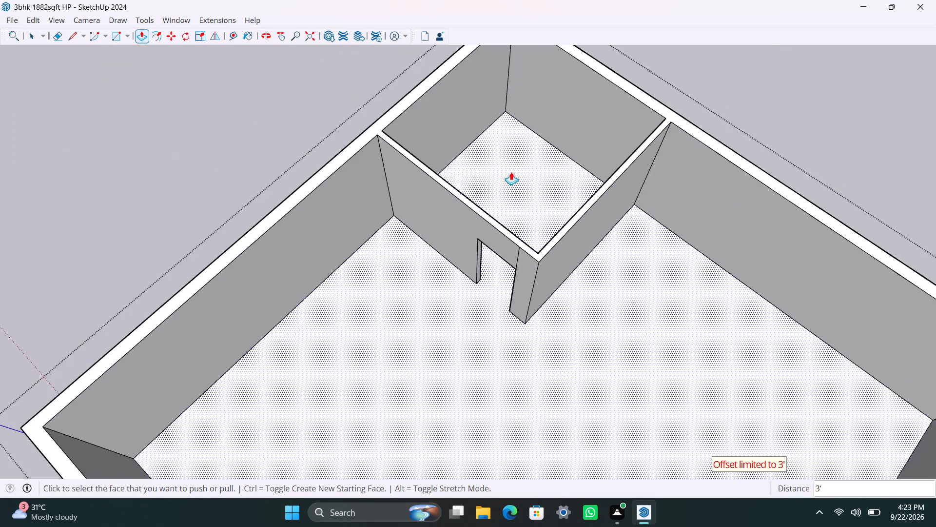
scroll(511, 172, "down", 5)
scroll(490, 240, "up", 3)
middle_click_drag(487, 310, 609, 368)
middle_click_drag(537, 278, 415, 306, "shift")
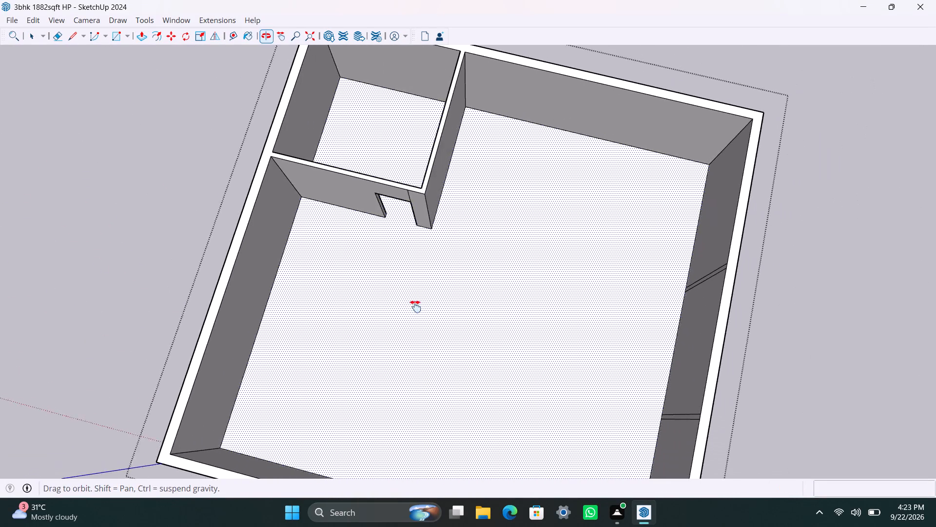
middle_click_drag(415, 306, 409, 306, "shift")
scroll(422, 206, "up", 3)
key("space")
left_click(418, 84)
key("m")
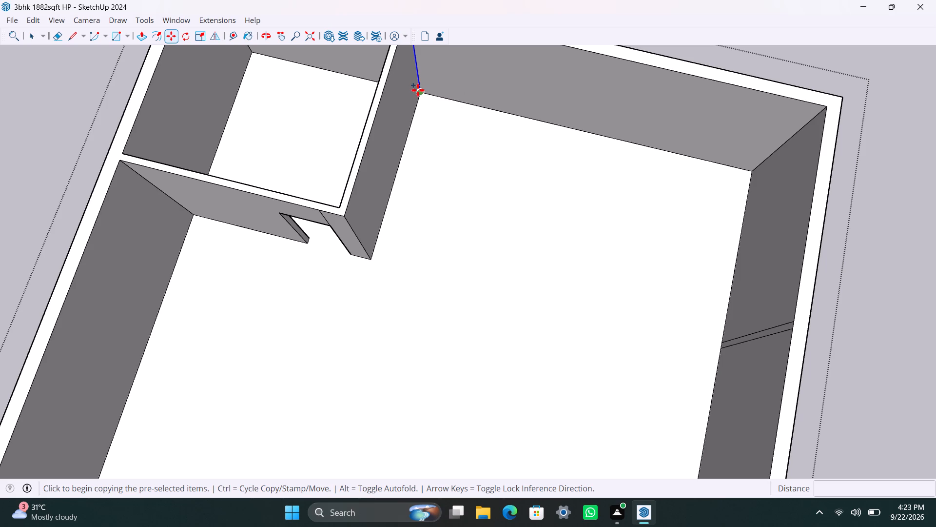
key("m")
left_click(418, 92)
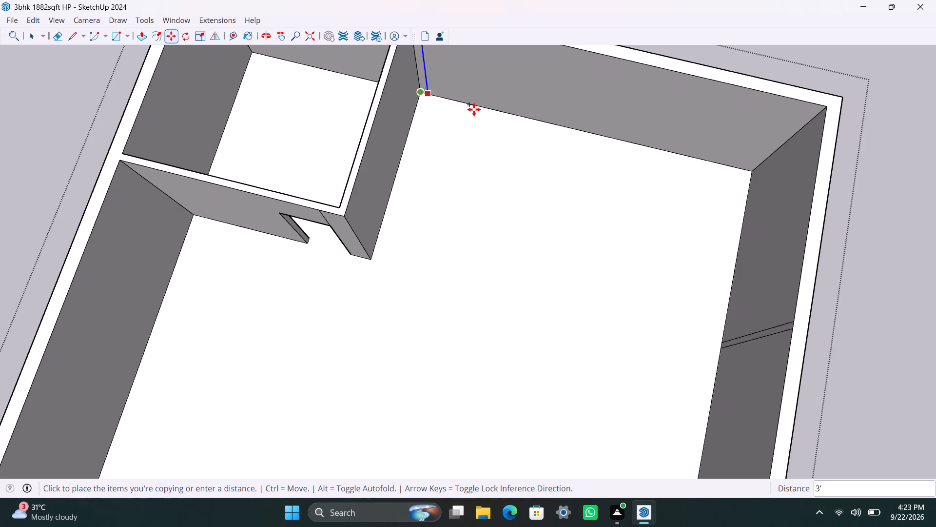
type("6'")
key("Return")
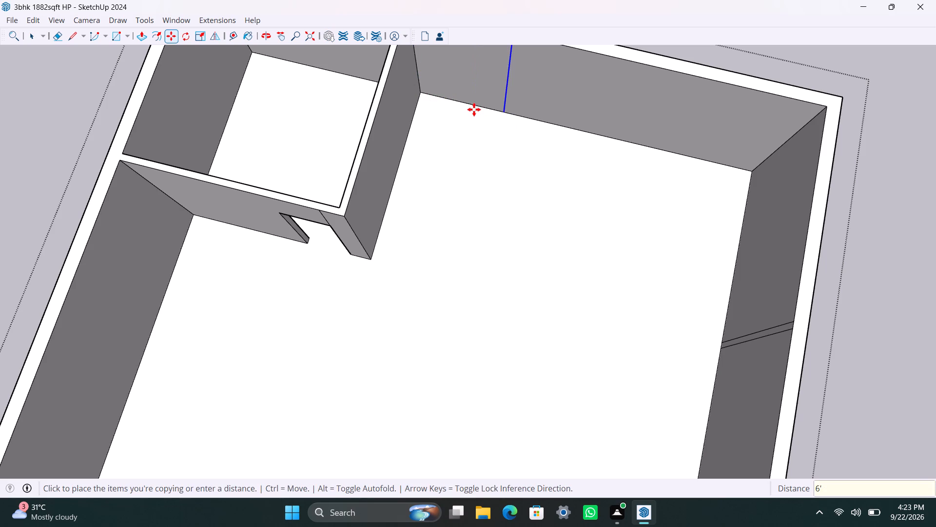
Copy the new vertical line on the outer wall a further 4.5" away from the first room.
left_click(504, 111)
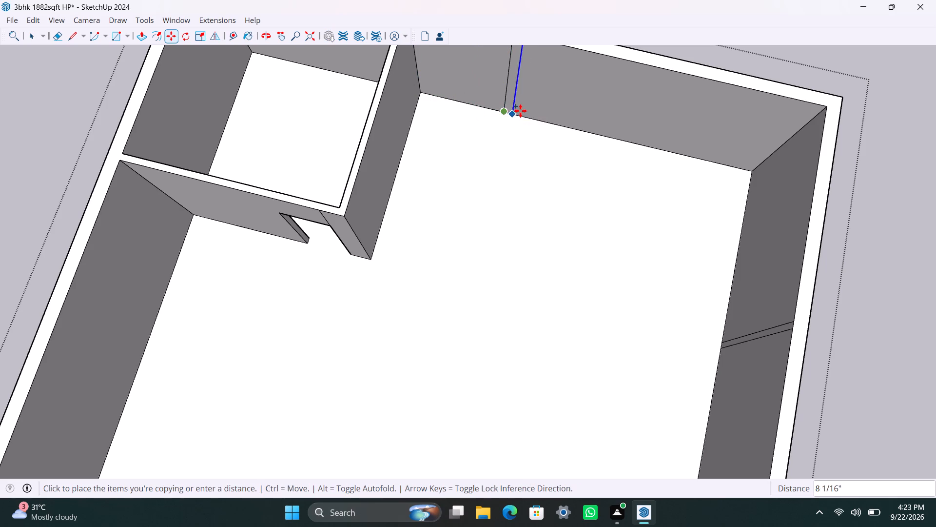
type("4.5")
key("shift+quotedbl")
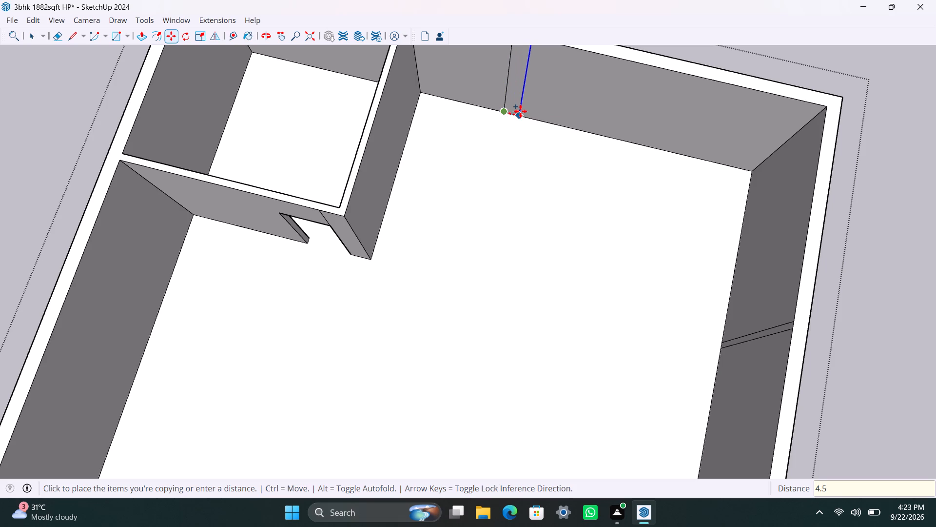
key("Return")
key("space")
Push/Pull the 4.5" strip on the outer wall 8' into the house and extend its end face another 4.5".
scroll(511, 104, "up", 3)
left_click(509, 90)
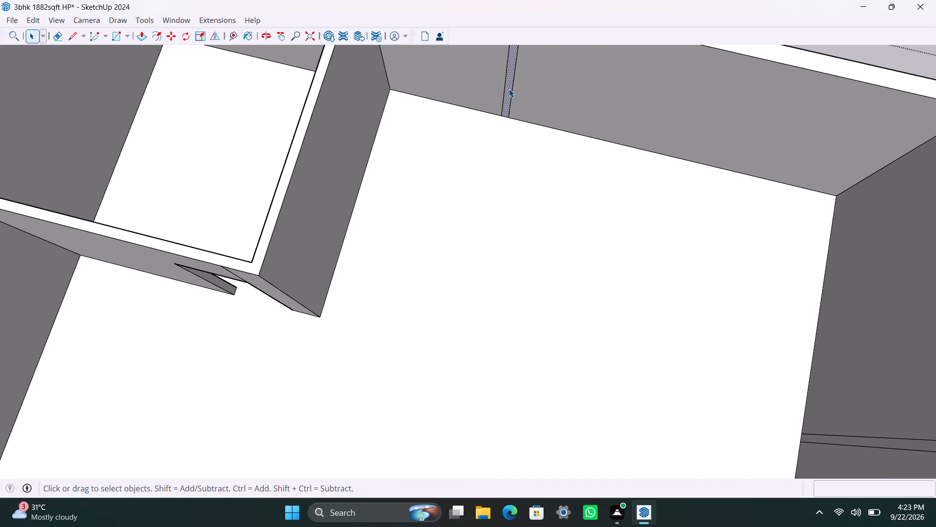
key("p")
left_click_drag(509, 89, 507, 150)
type("8'")
key("Return")
left_click(468, 218)
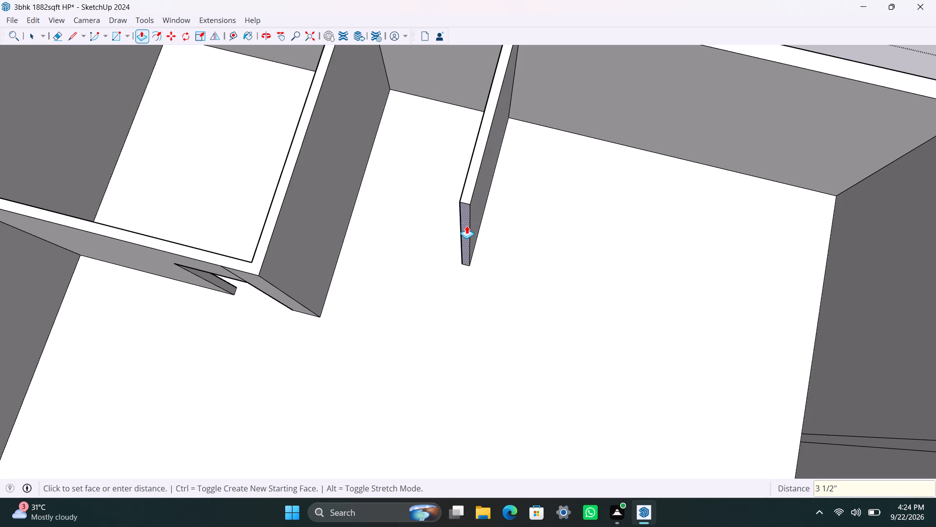
type("4.5")
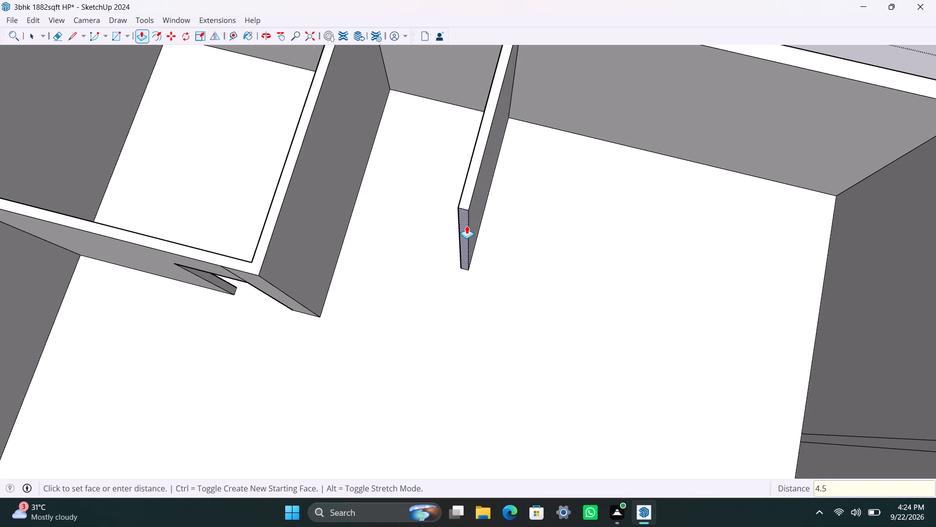
key("shift+quotedbl")
key("Return")
key("space")
Copy the new partition's end edge facing the first room 4.5" back along the partition's side.
scroll(445, 252, "down", 4)
middle_click_drag(429, 281, 730, 288)
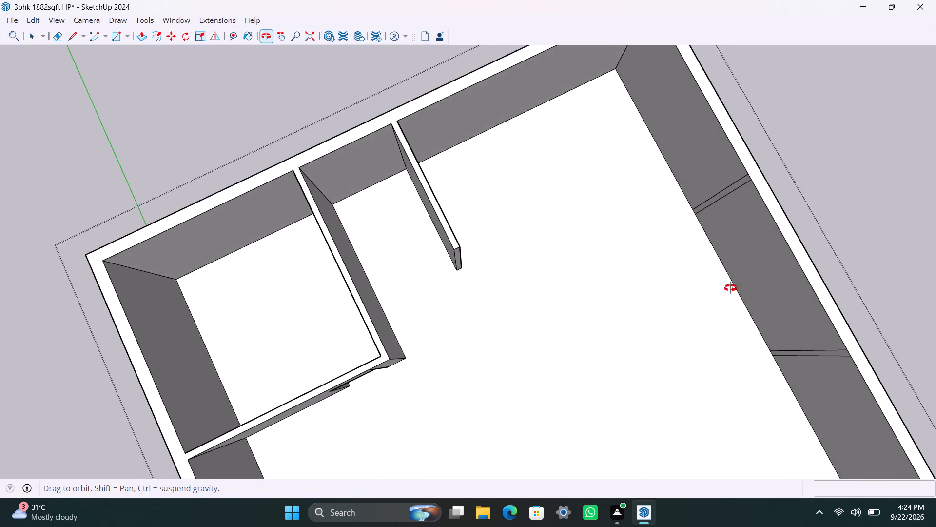
middle_click_drag(730, 288, 743, 284)
scroll(466, 272, "up", 5)
middle_click_drag(451, 279, 471, 281)
scroll(471, 283, "up", 2)
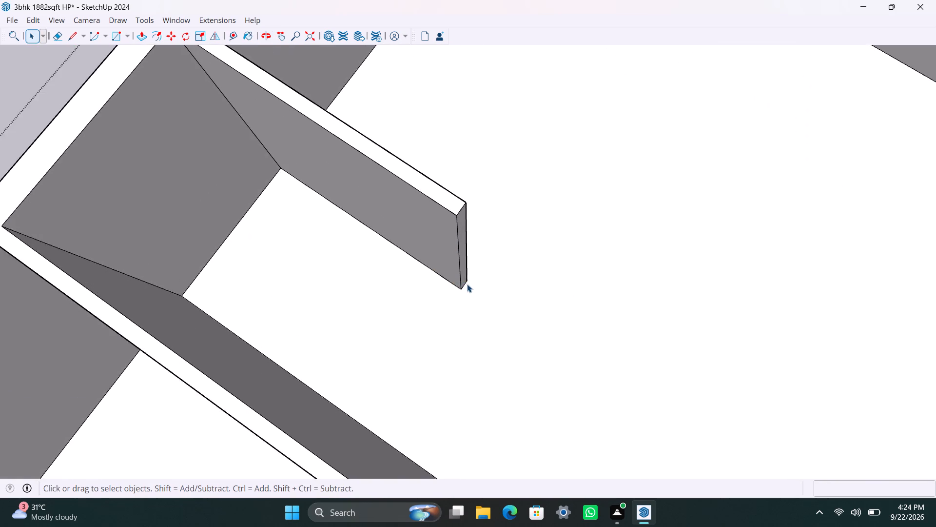
scroll(467, 284, "up", 2)
left_click(458, 279)
key("m")
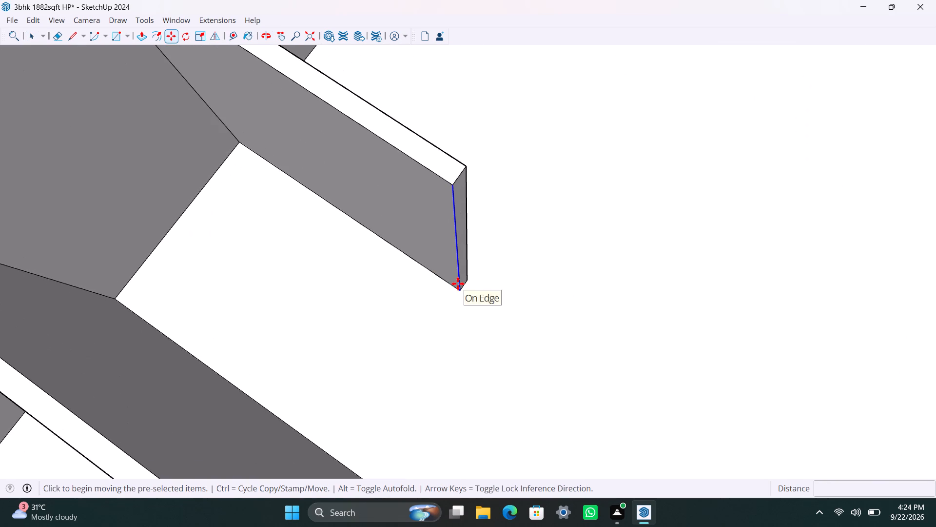
left_click(458, 285)
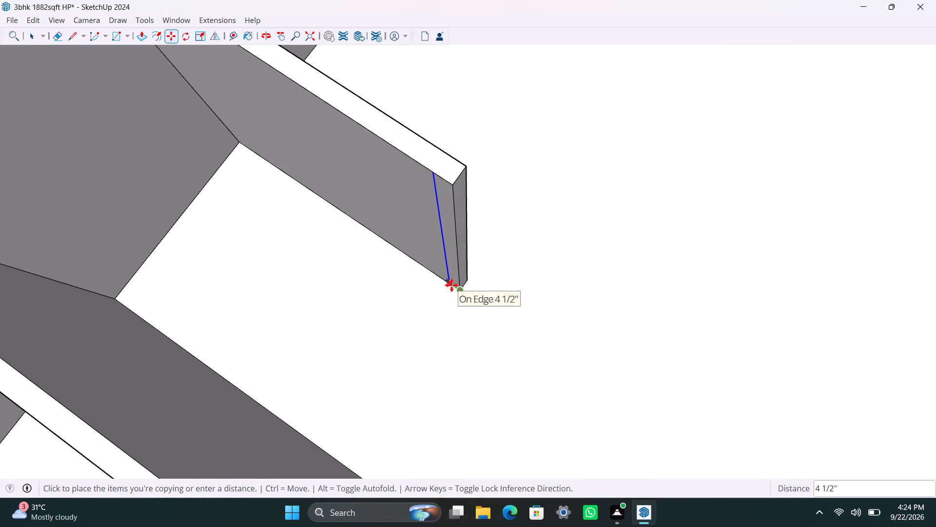
type("4.5\"")
key("Return")
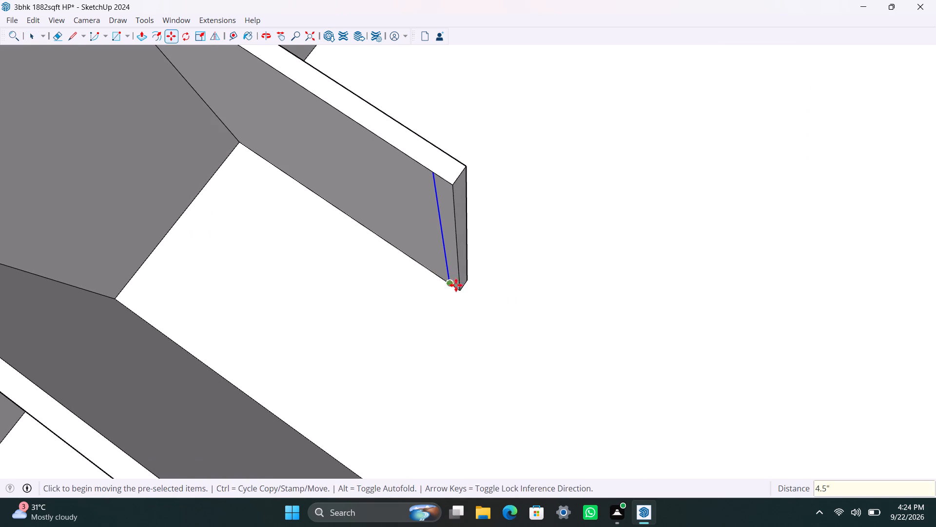
key("space")
Push/Pull the 4.5" strip at the new partition's end 1'6" toward the first room's partition.
left_click(449, 218)
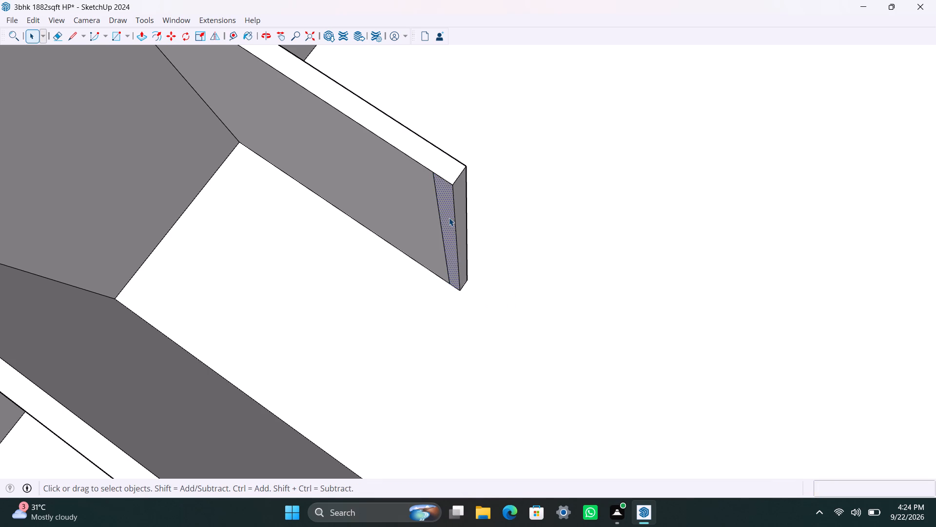
key("p")
left_click_drag(449, 218, 437, 257)
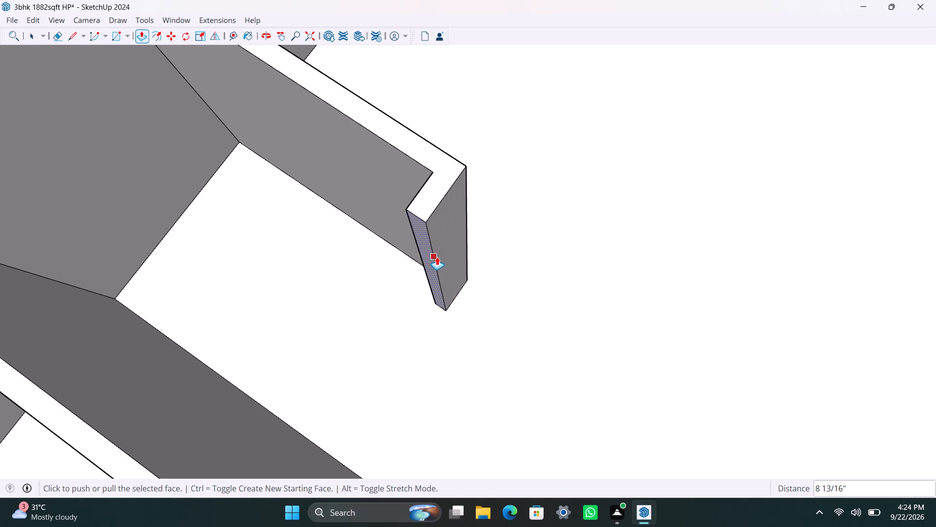
type("1.")
key("BackSpace")
type("'6\"")
key("Return")
key("space")
Copy the corner edge between the first room's partition and the outer wall 8' along that partition.
scroll(391, 333, "down", 4)
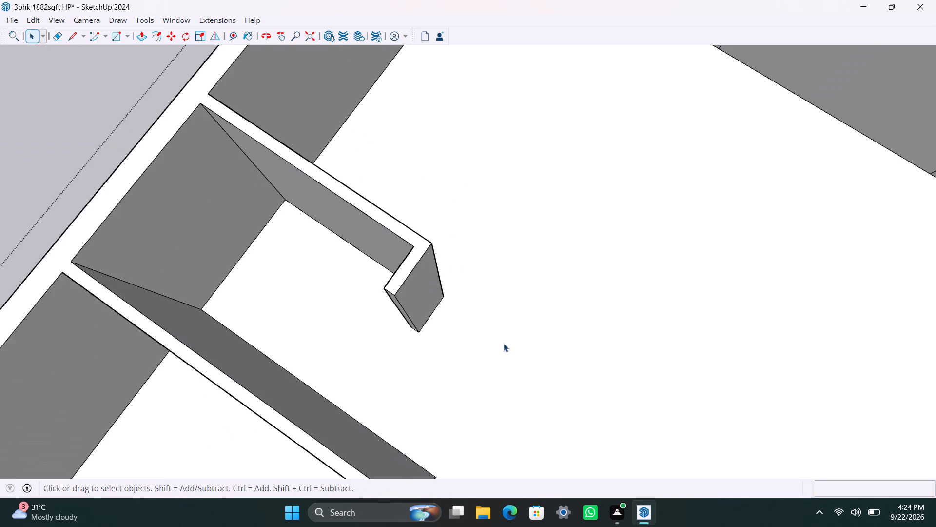
scroll(504, 344, "down", 3)
middle_click_drag(500, 369, 311, 375)
scroll(314, 388, "down", 1)
scroll(258, 182, "up", 2)
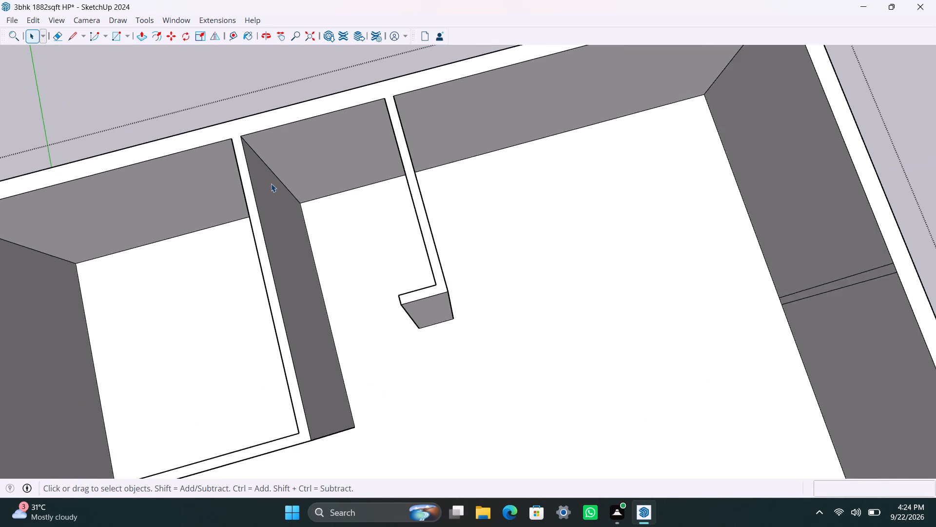
scroll(271, 183, "up", 1)
left_click(279, 177)
key("m")
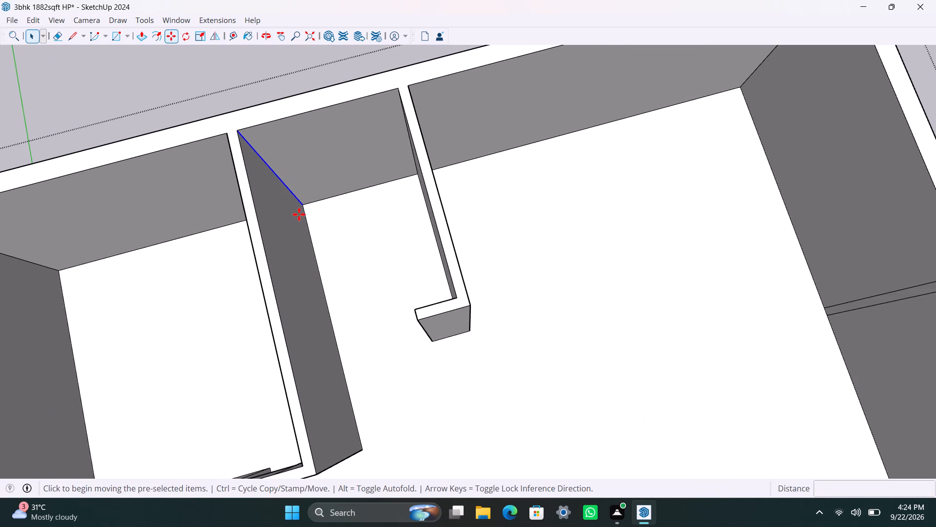
left_click(306, 203)
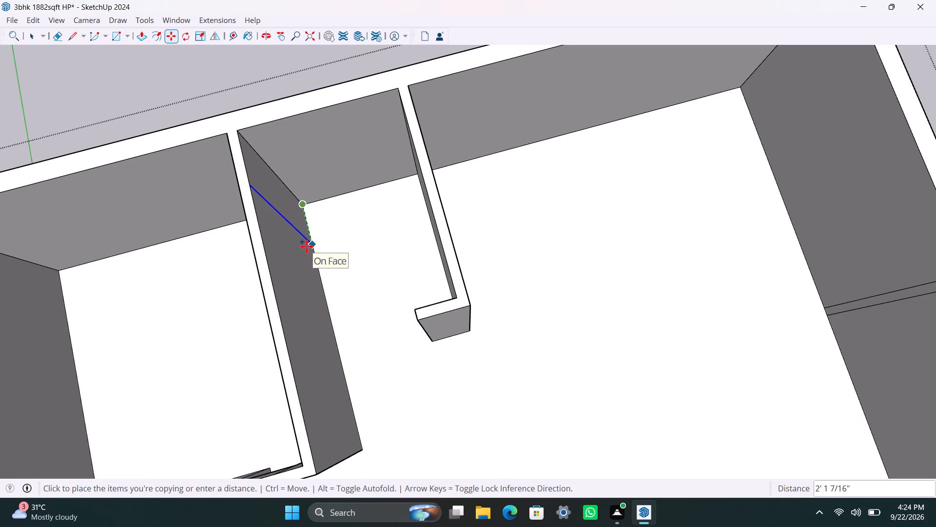
type("8'")
key("Return")
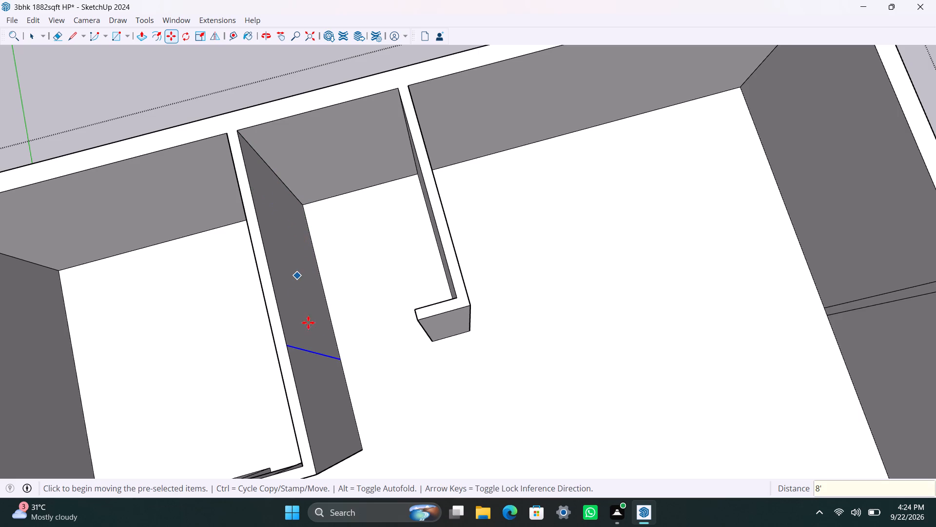
Copy the new line on the first room's partition a further 4.5" away from the outer wall.
left_click(341, 358)
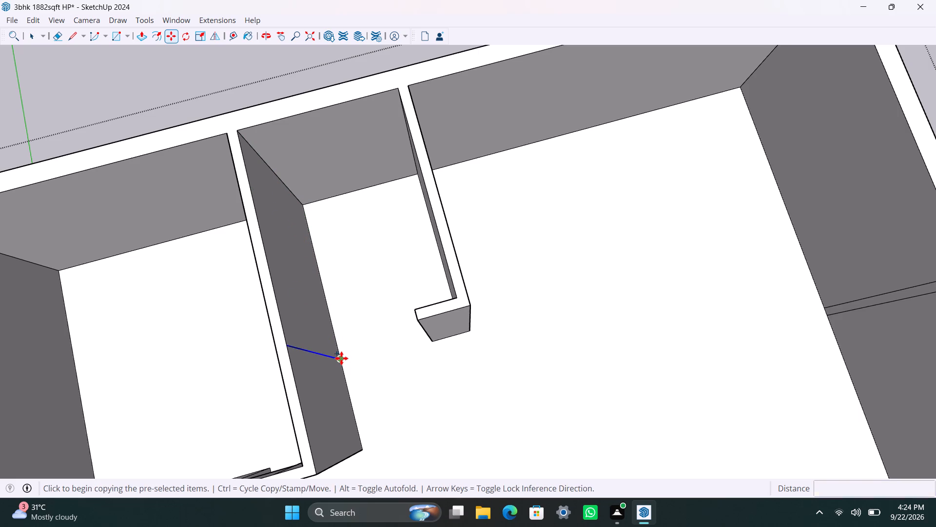
type("4.")
type("5\"")
key("Return")
key("space")
Push/Pull the 4.5" strip on the first room's partition 1'6" toward the opposite return wall.
scroll(312, 356, "up", 6)
left_click(314, 357)
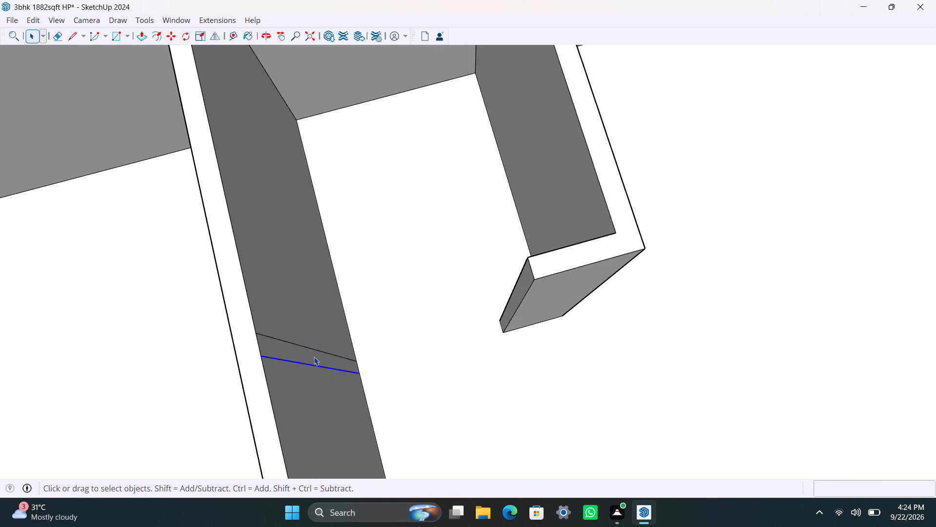
key("p")
left_click_drag(314, 357, 377, 357)
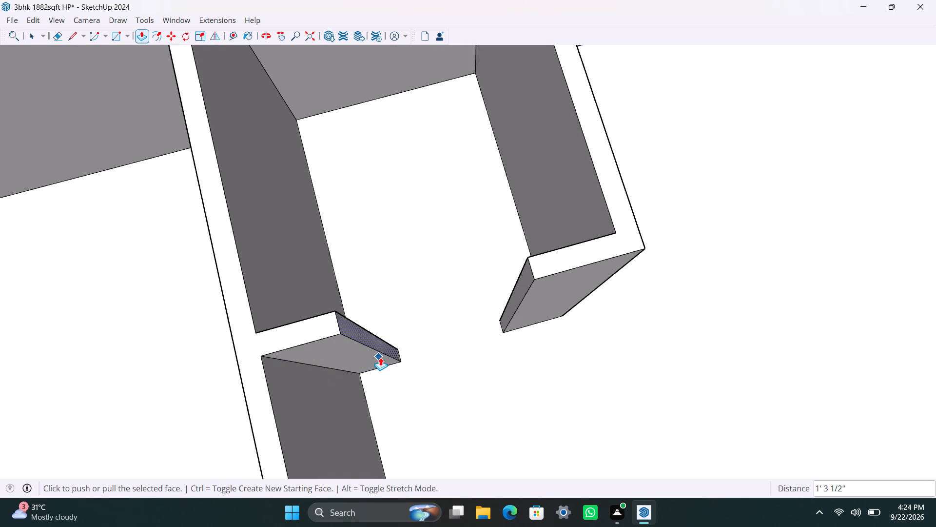
type("1'6\"")
key("Return")
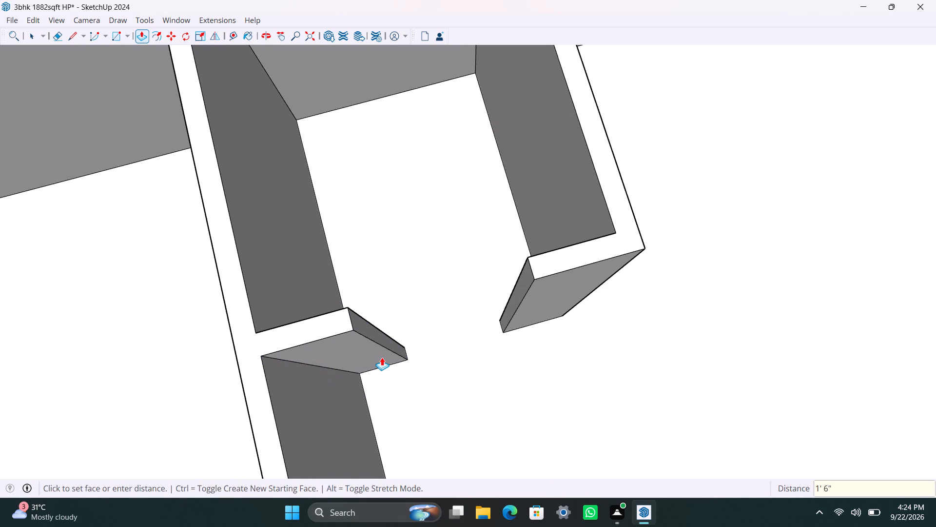
key("space")
Copy the top edge of the new 1'6" stub wall's end face 3' downward.
scroll(372, 342, "up", 2)
middle_click_drag(348, 324, 95, 284)
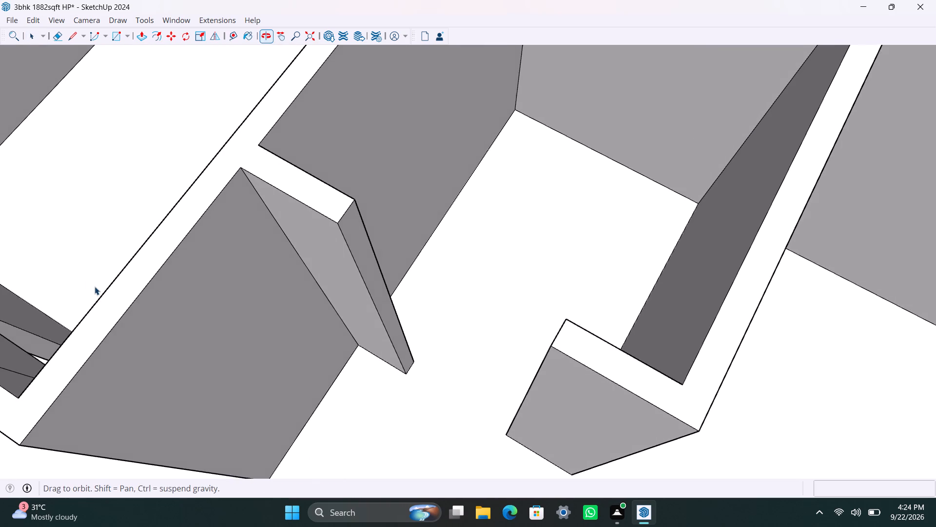
scroll(363, 241, "up", 1)
left_click(338, 217)
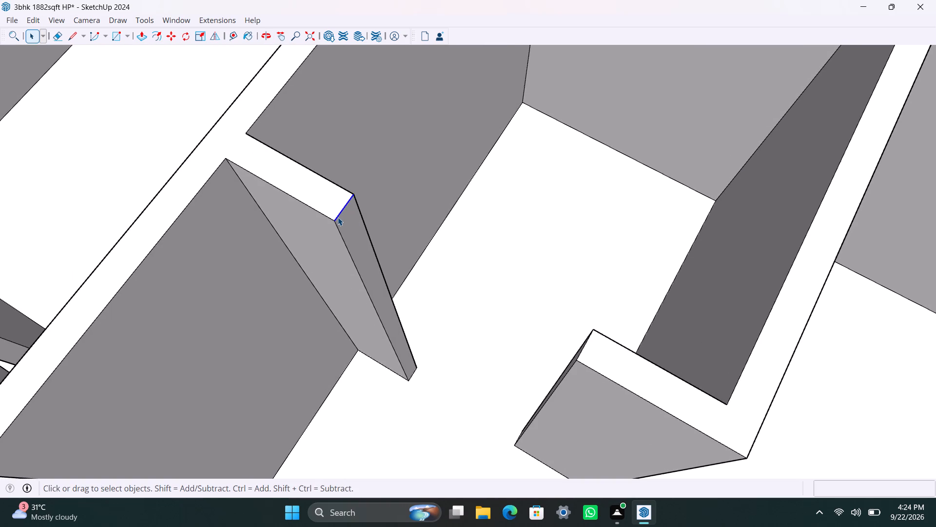
key("m")
left_click_drag(336, 219, 335, 228)
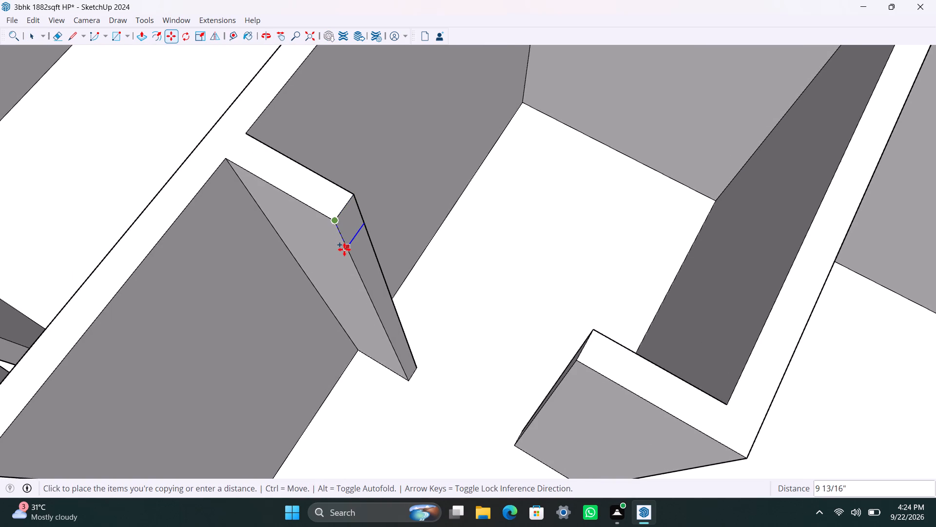
type("3'")
key("Return")
key("space")
Push/Pull the upper part of the stub wall's end face 3' across the door opening to meet the return wall.
left_click(363, 251)
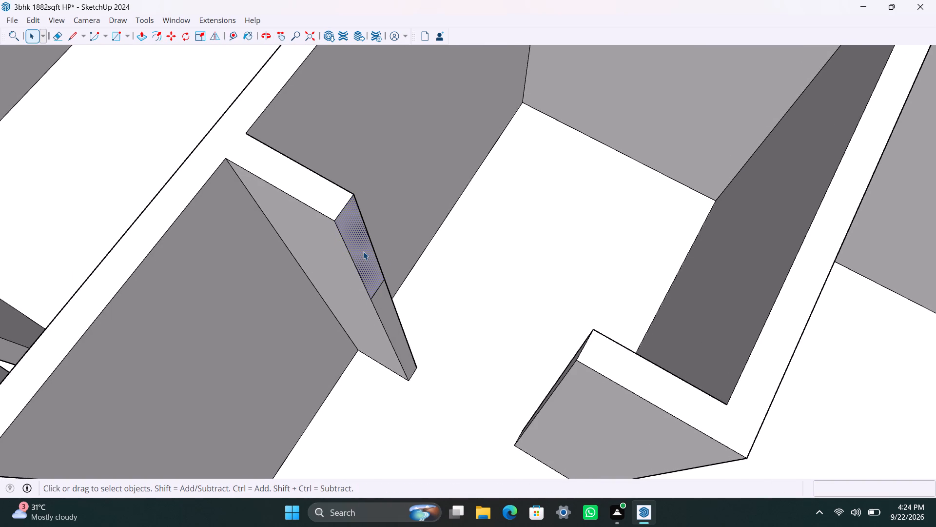
key("p")
left_click_drag(363, 251, 589, 350)
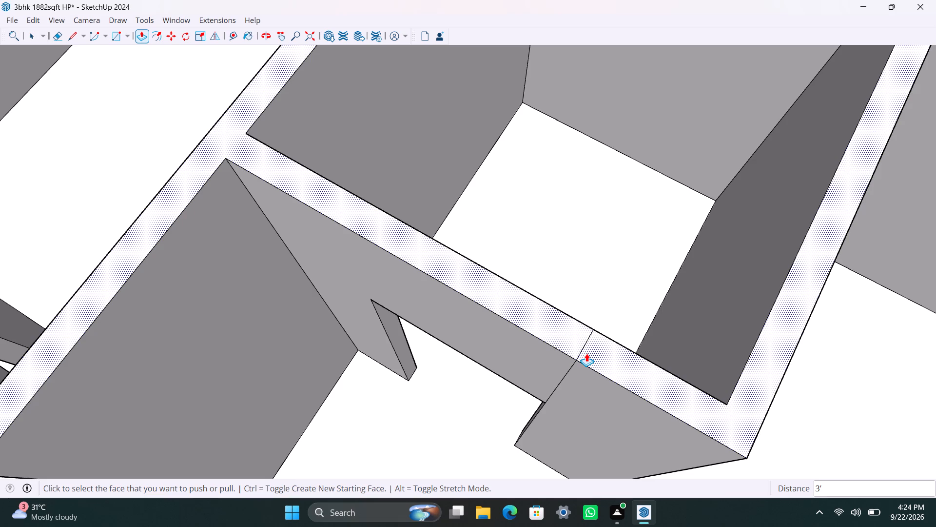
Save the model.
key("ctrl+s")
scroll(533, 320, "down", 11)
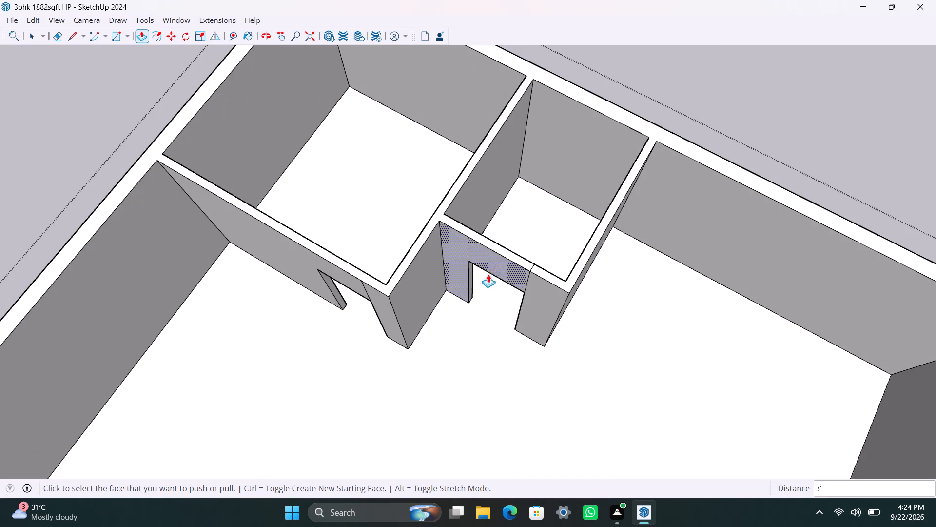
scroll(465, 305, "up", 2)
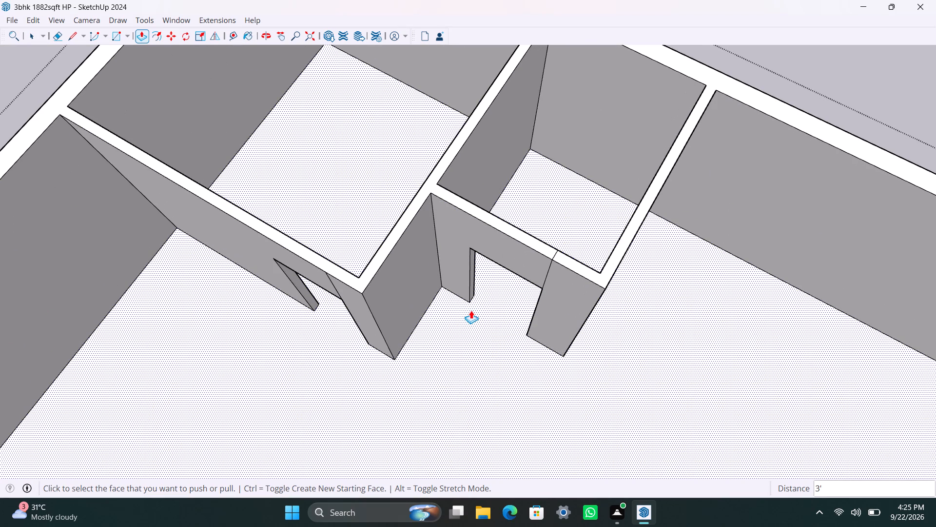
Undo the door header and its dividing edge, and Push/Pull the stub wall's full-height end face across the opening to the return wall.
key("ctrl+z")
key("ctrl+z")
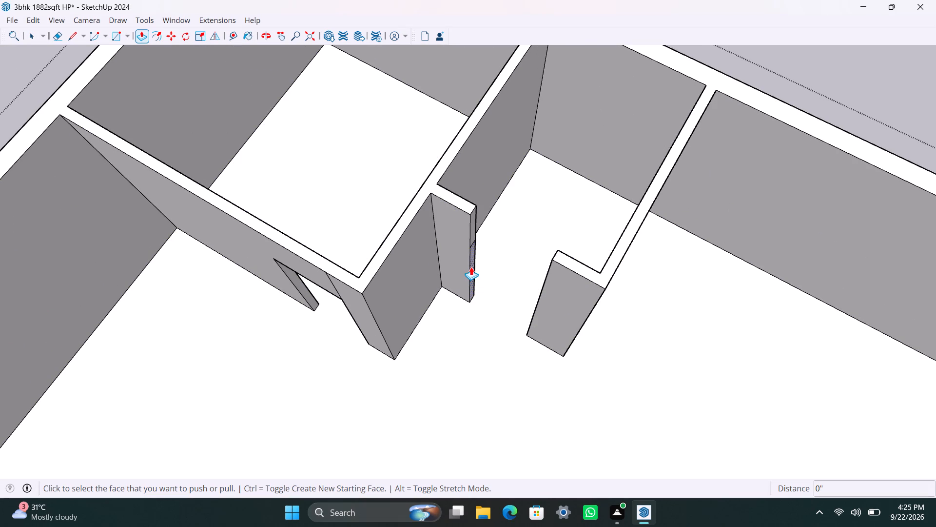
key("ctrl+z")
left_click_drag(472, 262, 547, 300)
key("space")
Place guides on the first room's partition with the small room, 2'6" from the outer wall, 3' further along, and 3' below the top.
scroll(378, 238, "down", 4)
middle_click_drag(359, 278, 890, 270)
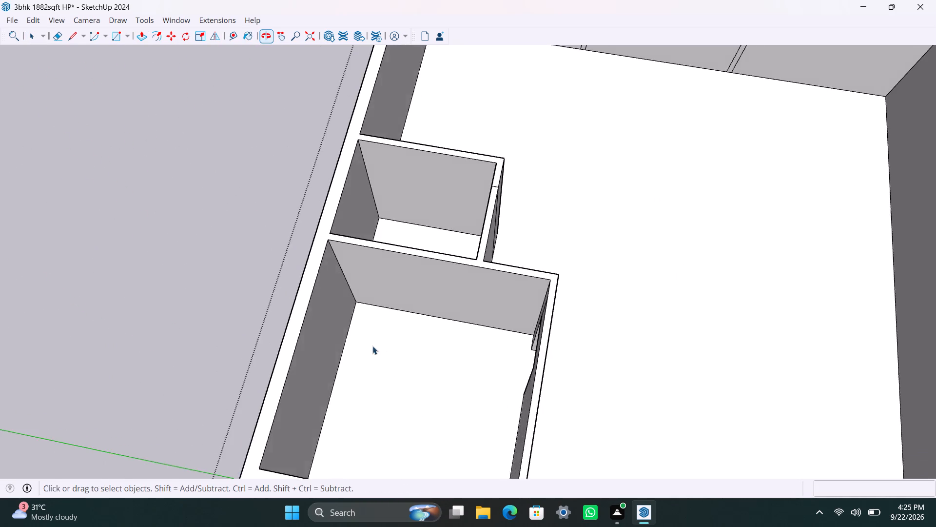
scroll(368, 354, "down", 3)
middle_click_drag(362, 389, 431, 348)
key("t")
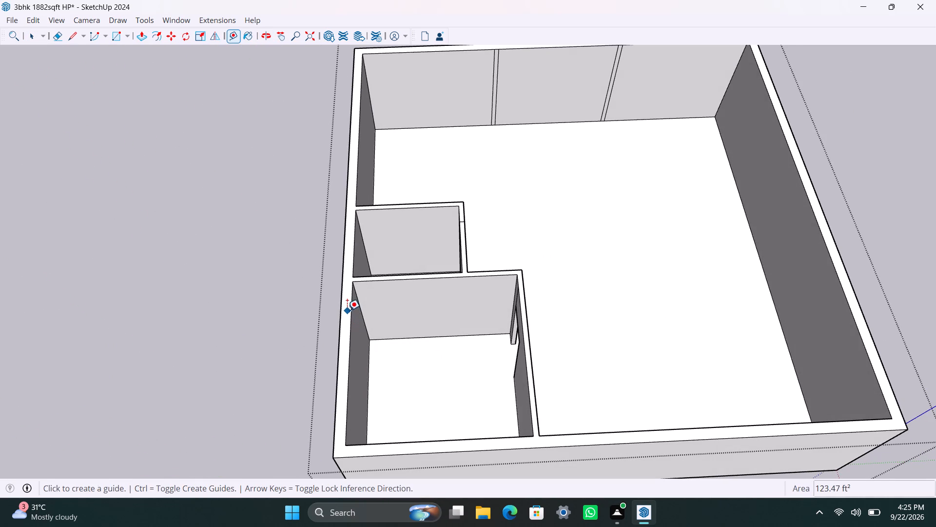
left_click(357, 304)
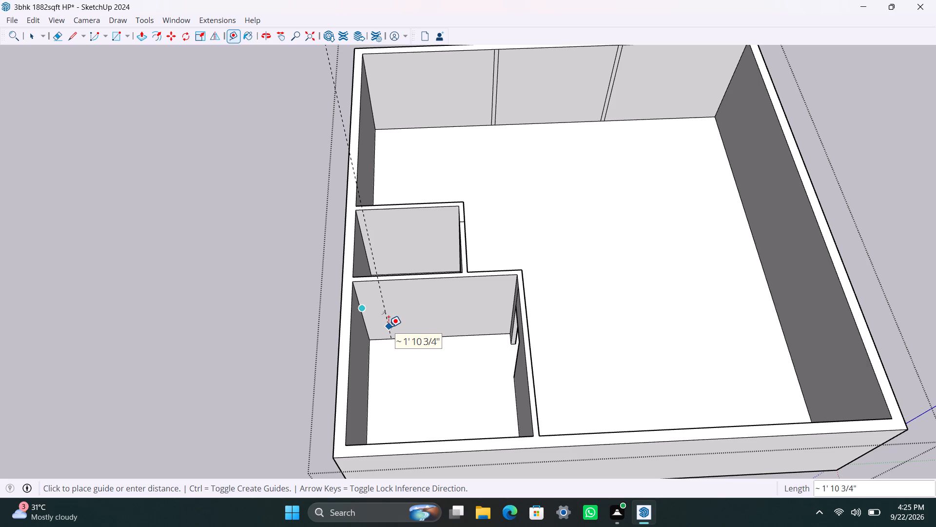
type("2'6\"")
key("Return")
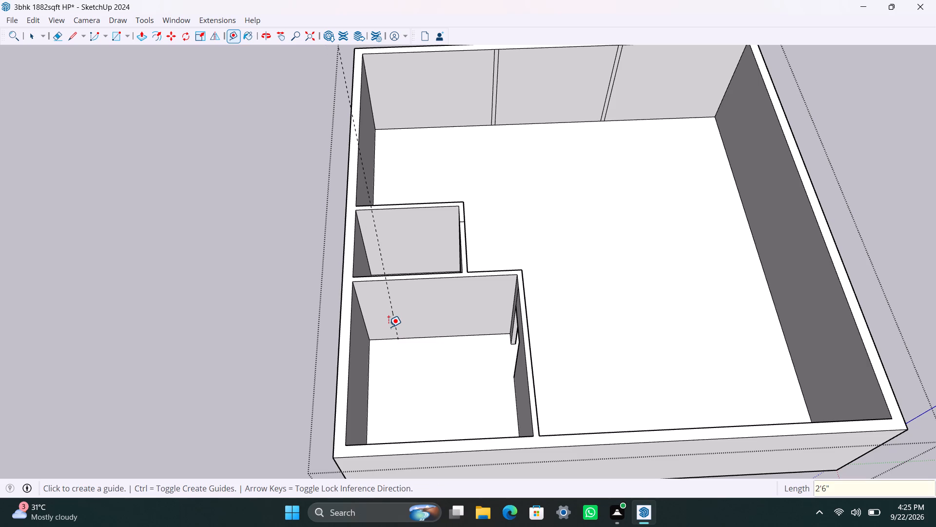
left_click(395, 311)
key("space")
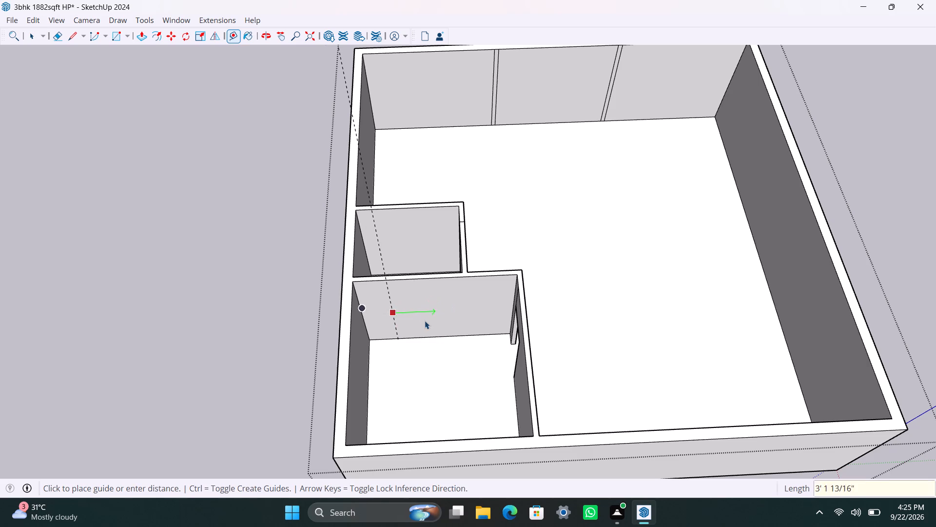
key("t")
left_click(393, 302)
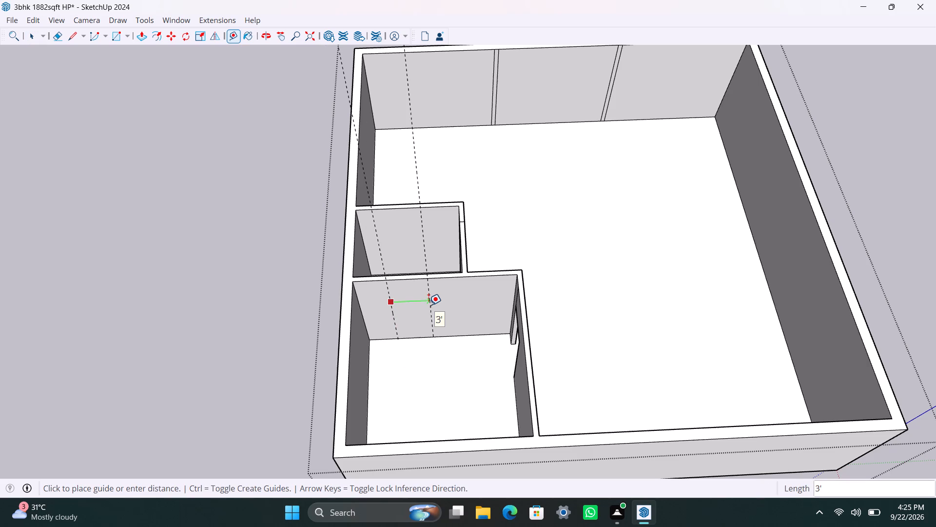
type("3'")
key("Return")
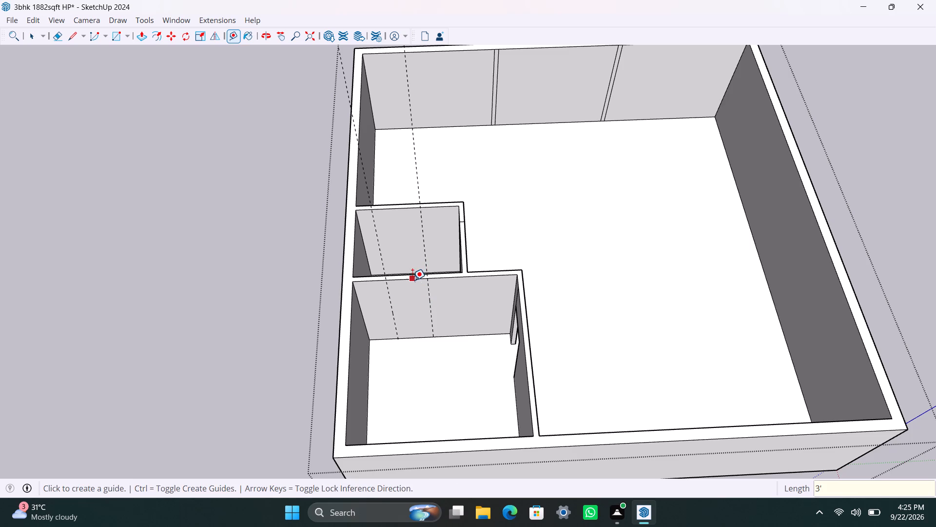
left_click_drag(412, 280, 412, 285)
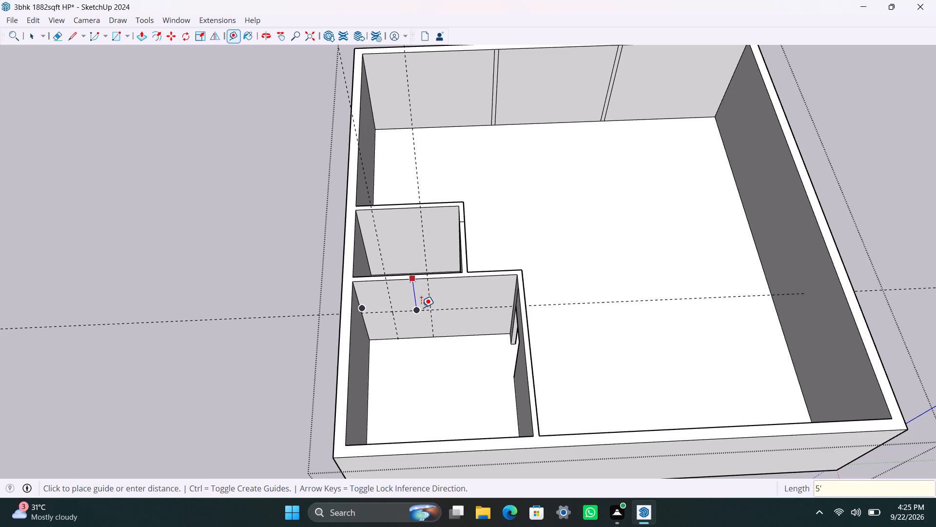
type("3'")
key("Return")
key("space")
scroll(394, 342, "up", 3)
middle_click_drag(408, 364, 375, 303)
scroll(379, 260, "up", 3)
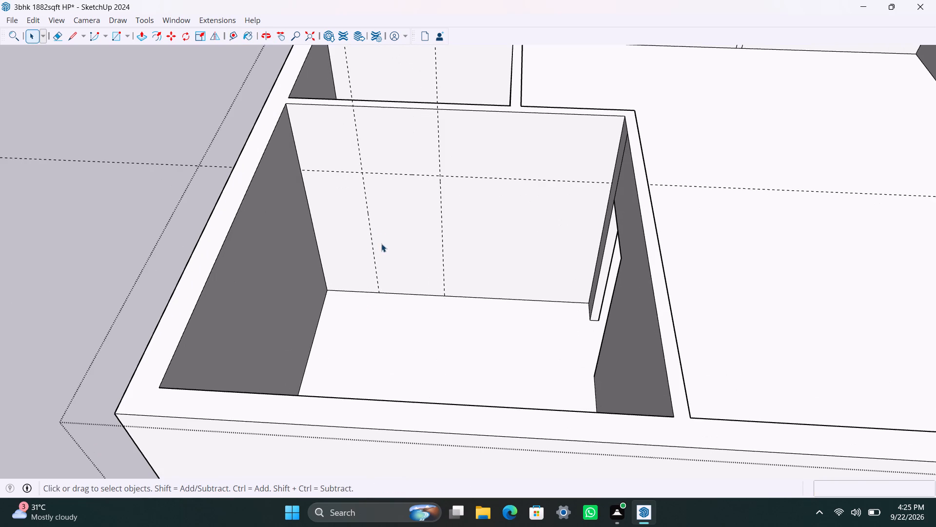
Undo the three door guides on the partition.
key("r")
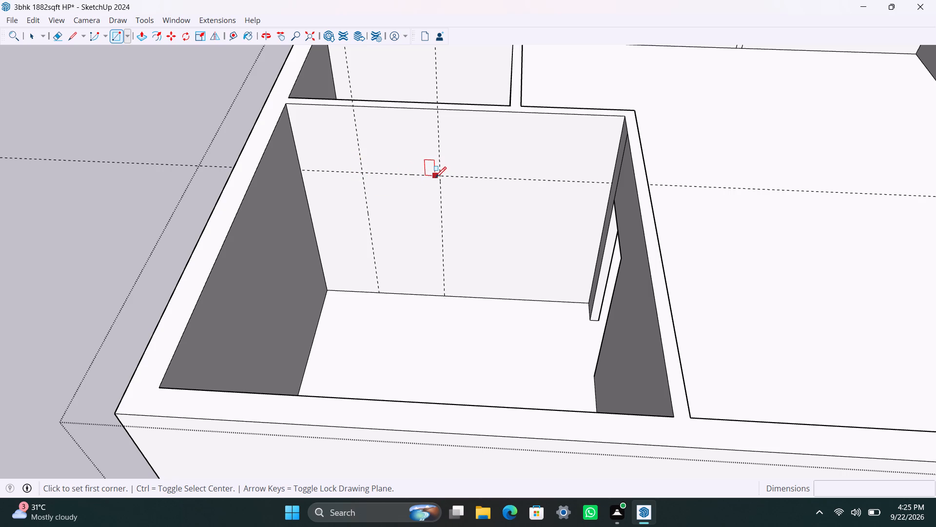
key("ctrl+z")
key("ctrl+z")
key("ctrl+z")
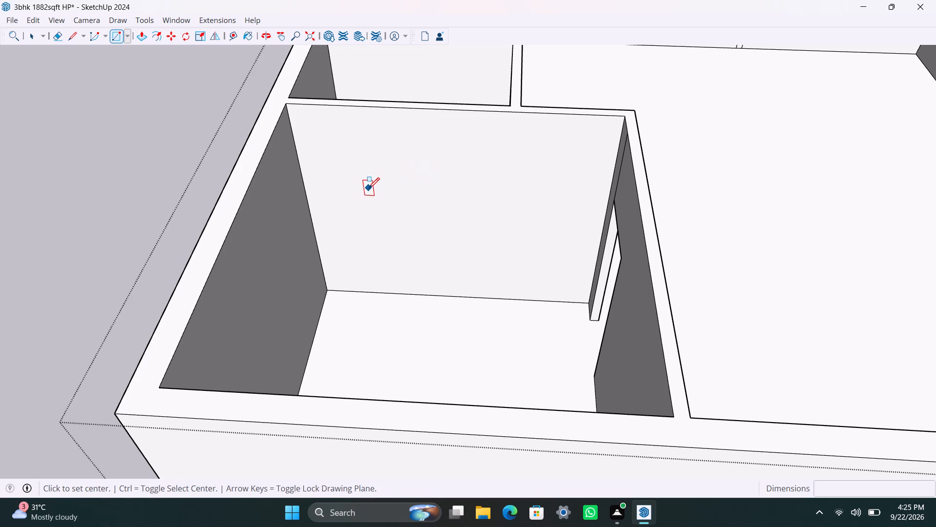
Place door guides on the partition shared with the small room: 2'6" from the outer wall, 3' beyond that, and 3' below the top edge.
key("t")
left_click_drag(296, 148, 298, 153)
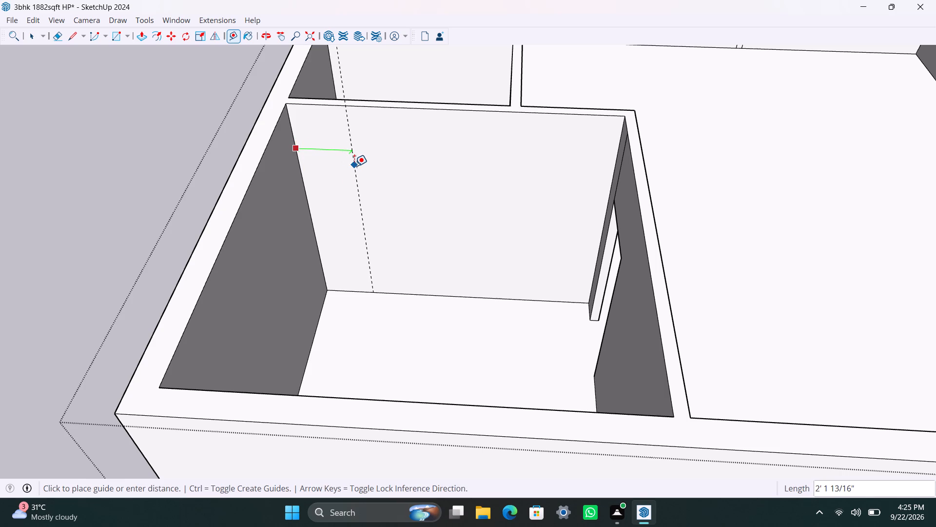
type("2'6\"")
key("Return")
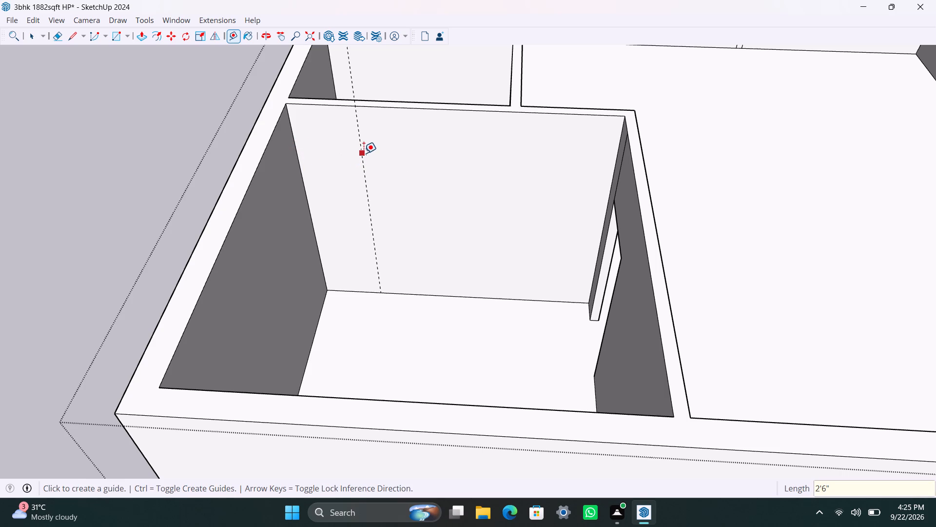
left_click(364, 153)
type("3'")
key("Return")
left_click_drag(427, 111, 426, 119)
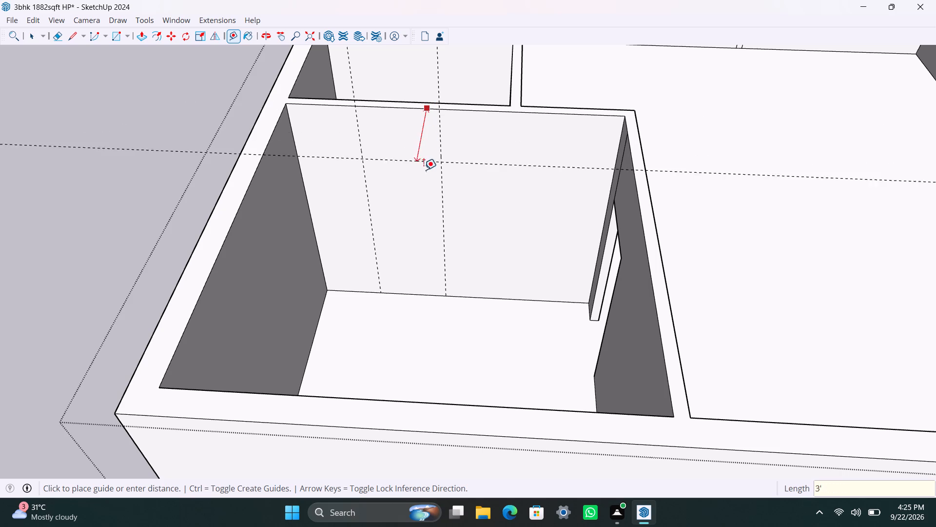
type("3'")
key("Return")
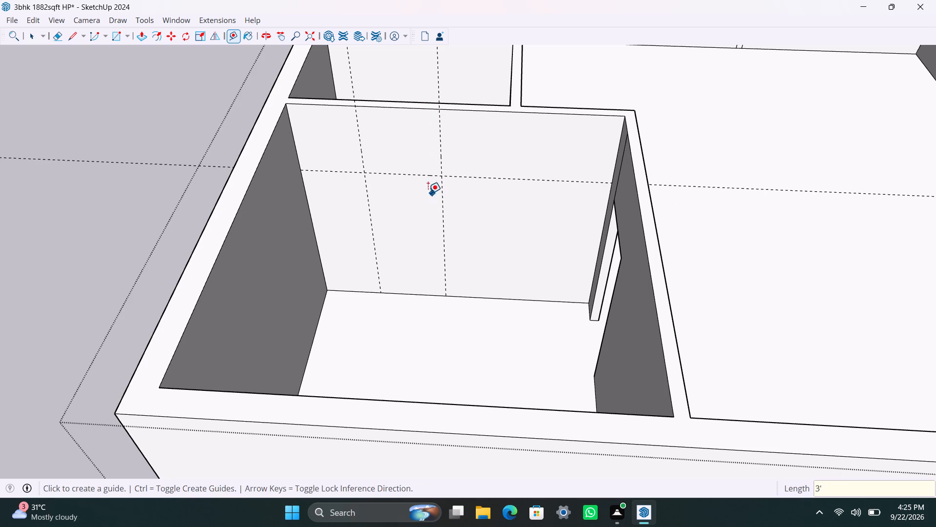
Draw a 3' by 7' door rectangle between the guides on the shared partition, down to the floor.
key("space")
key("r")
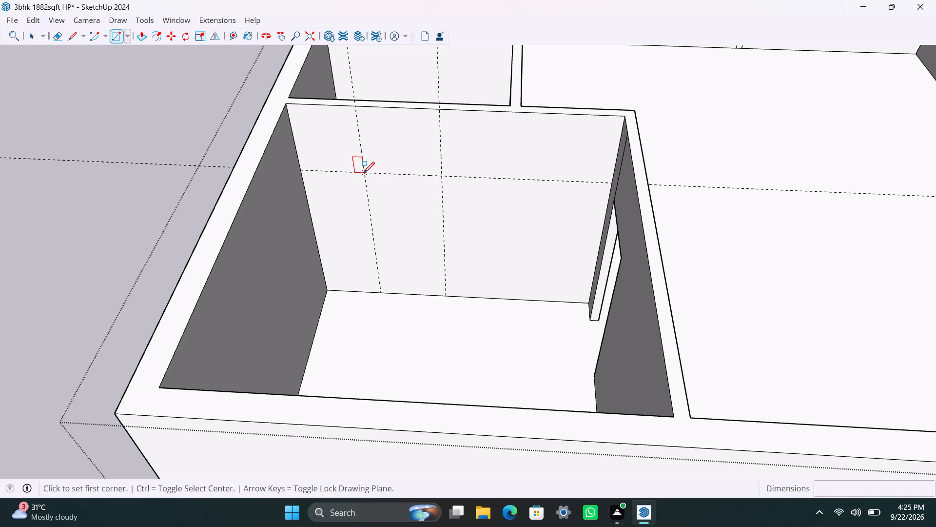
left_click_drag(364, 173, 371, 184)
left_click(447, 296)
key("space")
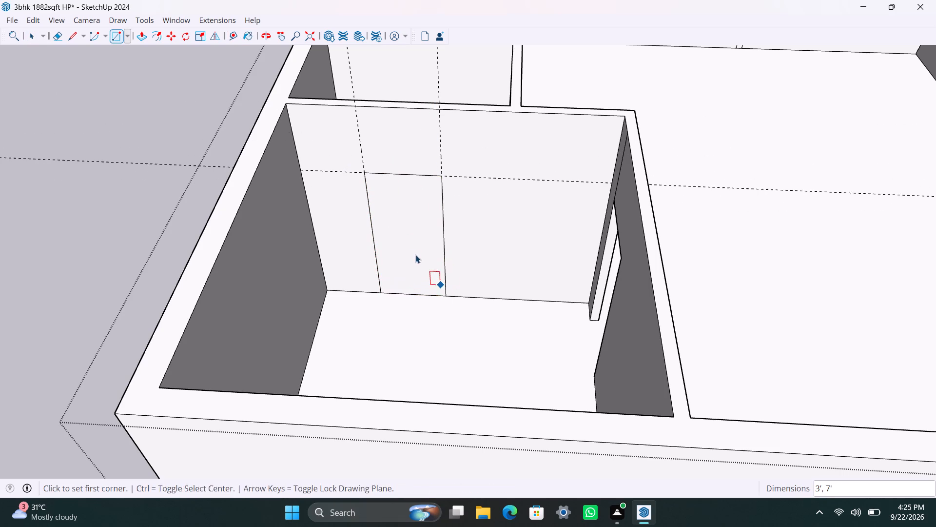
Push/Pull the door rectangle through the partition to cut the opening, and delete the leftover edge at the floor.
left_click(412, 250)
key("p")
left_click_drag(412, 255, 412, 247)
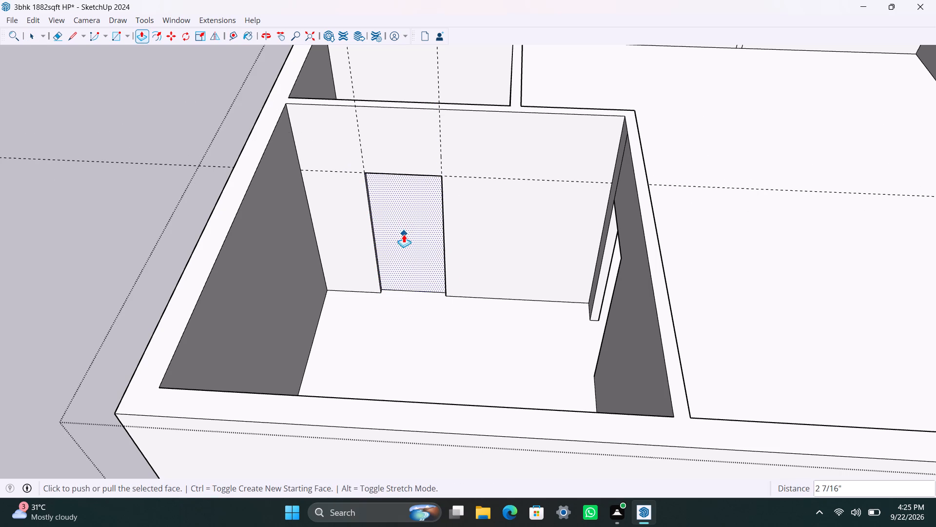
key("ctrl+z")
left_click_drag(397, 256, 400, 241)
left_click(401, 230)
key("space")
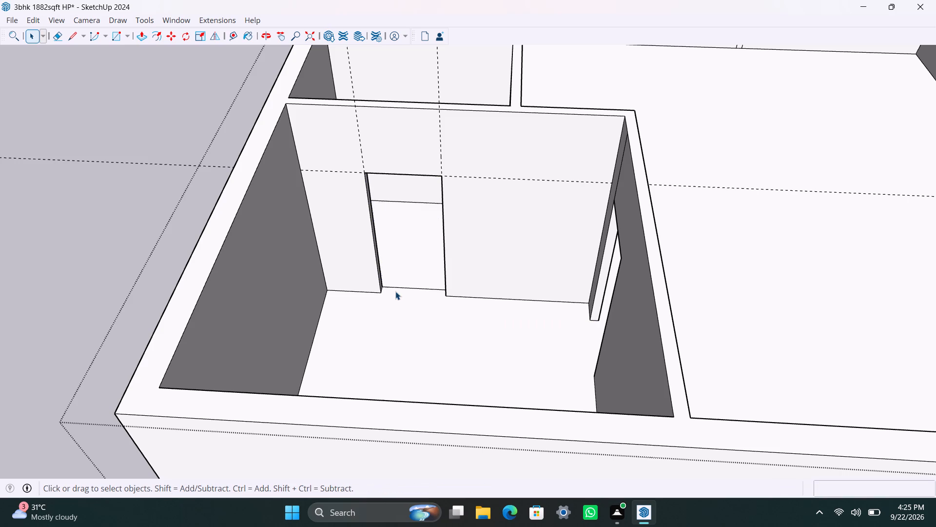
scroll(394, 285, "down", 4)
scroll(397, 291, "up", 7)
left_click(398, 285)
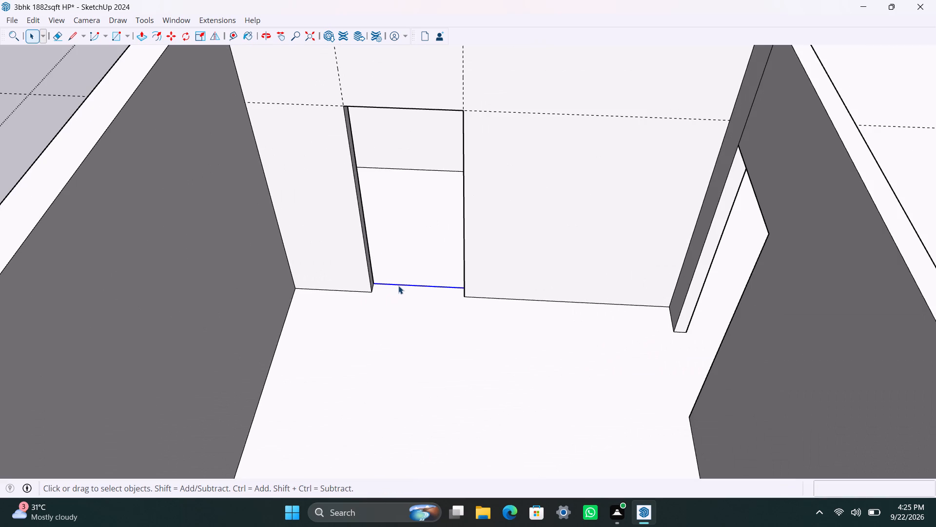
key("Delete")
Copy the small room's free outer corner edge 4.5" inward along its closed front wall.
scroll(406, 298, "down", 16)
middle_click_drag(585, 269, 565, 287)
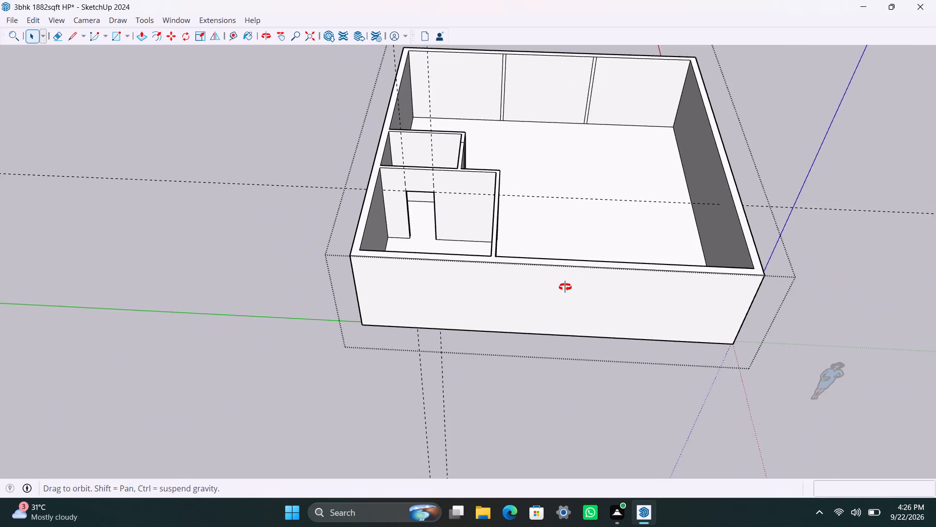
middle_click_drag(565, 287, 408, 388)
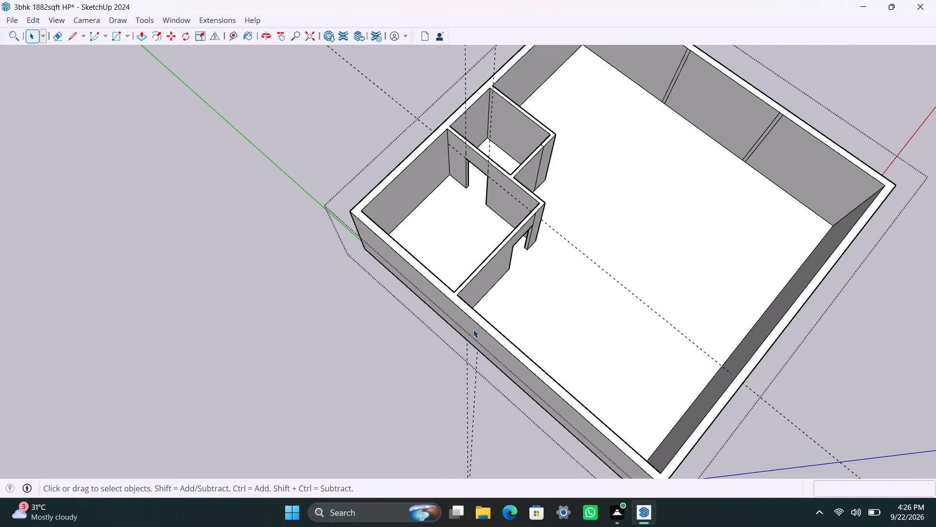
scroll(489, 309, "down", 4)
middle_click_drag(541, 302, 340, 308)
scroll(581, 310, "down", 3)
middle_click_drag(559, 314, 442, 345)
scroll(446, 330, "up", 6)
middle_click_drag(406, 309, 385, 286)
scroll(435, 287, "up", 3)
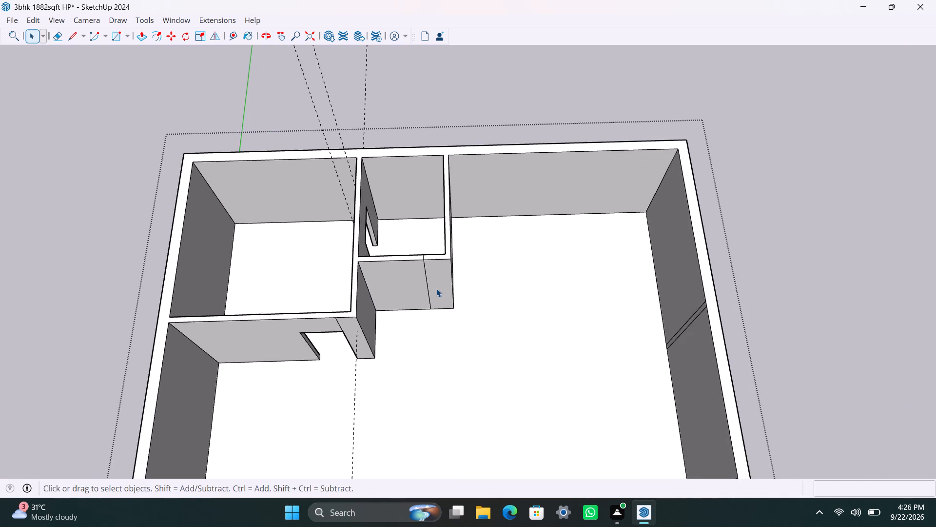
scroll(444, 281, "up", 2)
left_click(453, 262)
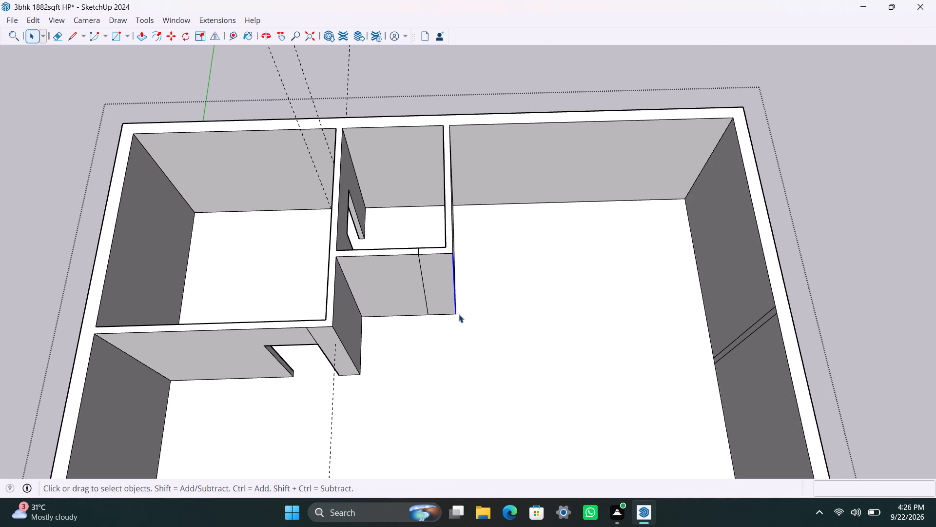
scroll(453, 321, "up", 2)
key("m")
left_click(459, 313)
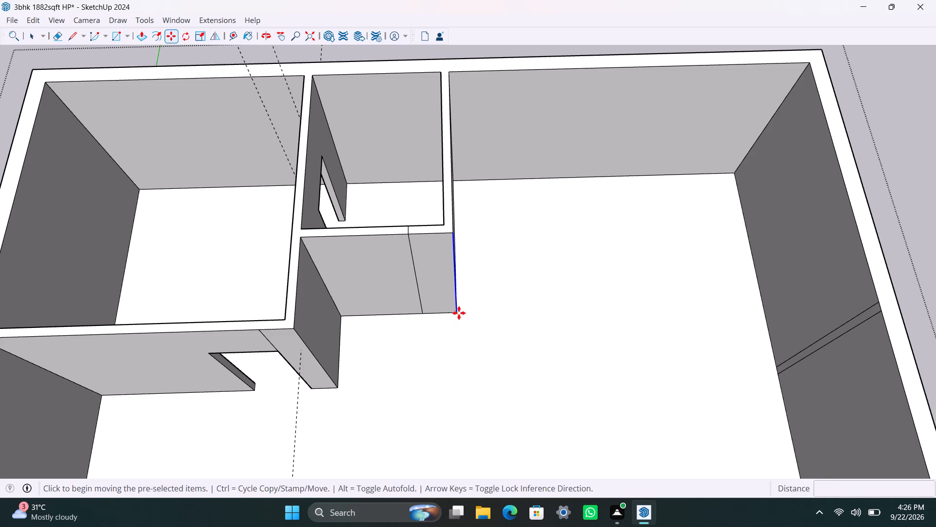
type("4.5\"")
key("Return")
Push/Pull the 4.5" strip outward from the small room's front wall until it aligns with the first room's outer wall face.
key("space")
left_click(451, 297)
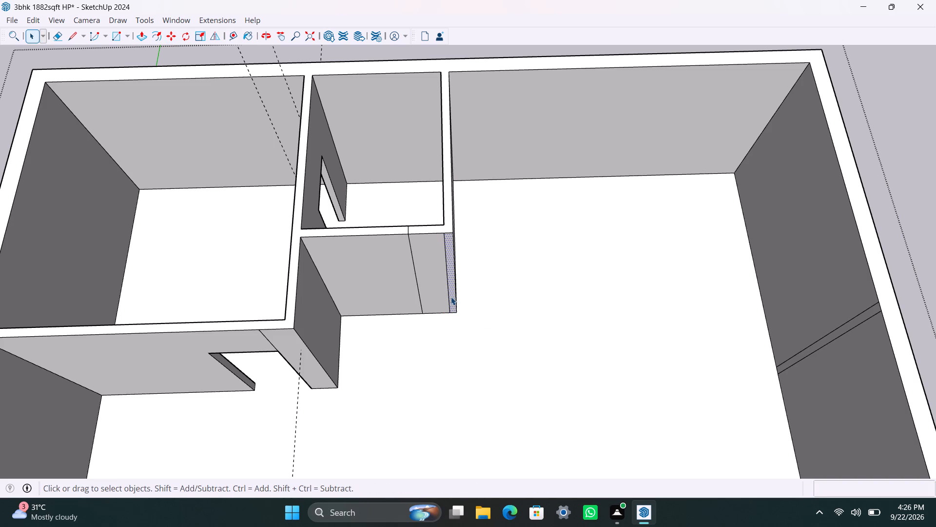
key("p")
left_click_drag(451, 297, 322, 367)
key("space")
Copy the inner vertical edge at the new wall's end 4.5" back along its inner face.
scroll(396, 380, "down", 1)
middle_click_drag(399, 388, 538, 350)
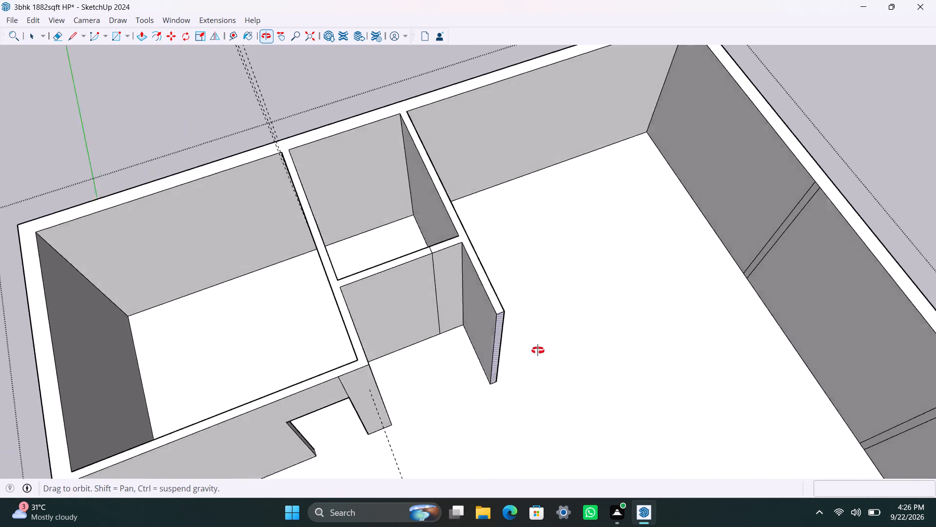
middle_click_drag(538, 350, 548, 345)
scroll(509, 369, "up", 4)
scroll(519, 300, "down", 3)
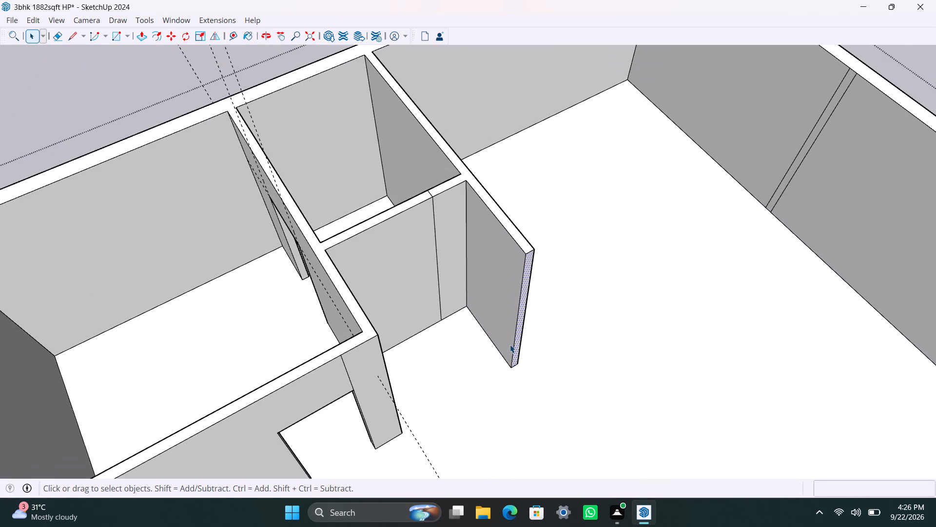
left_click(513, 355)
key("m")
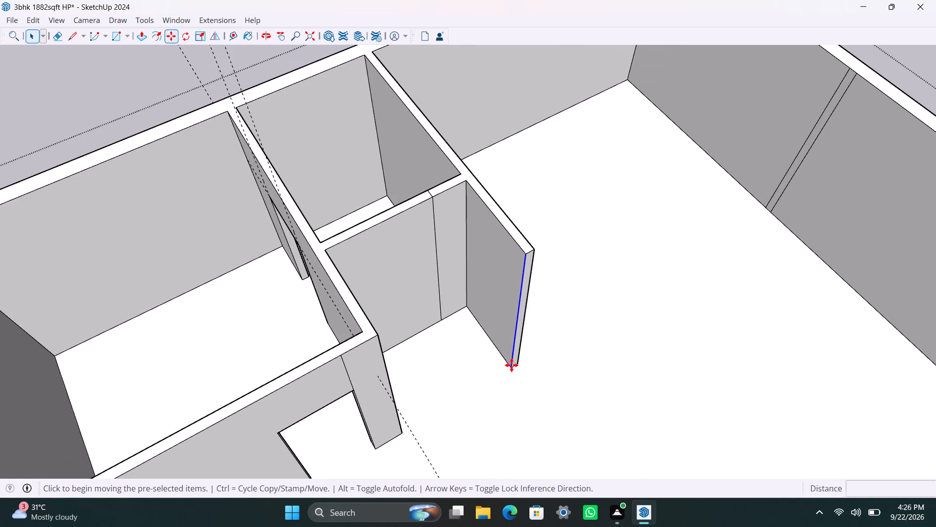
left_click(511, 365)
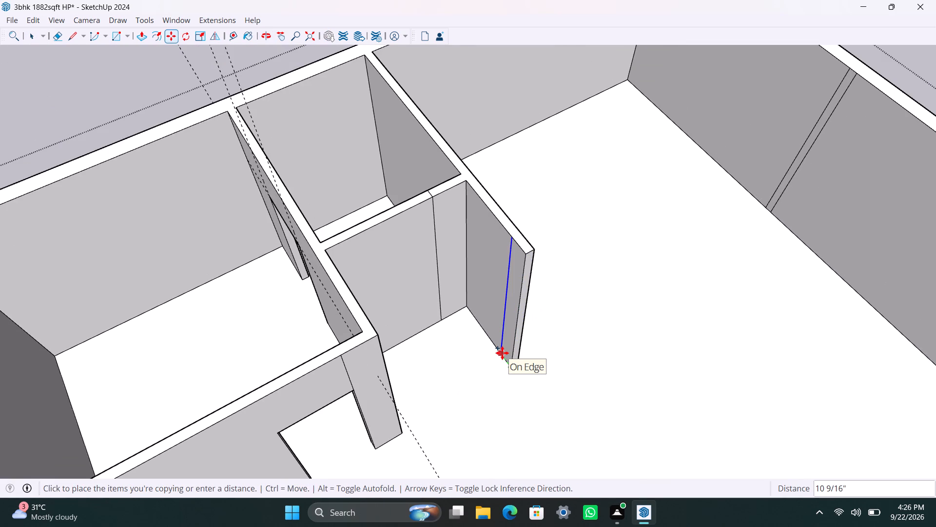
type("4.5\"")
key("Return")
key("space")
Push/Pull the 4.5" strip on the new wall's inner face 1'6" toward the first room's corner.
scroll(503, 368, "up", 5)
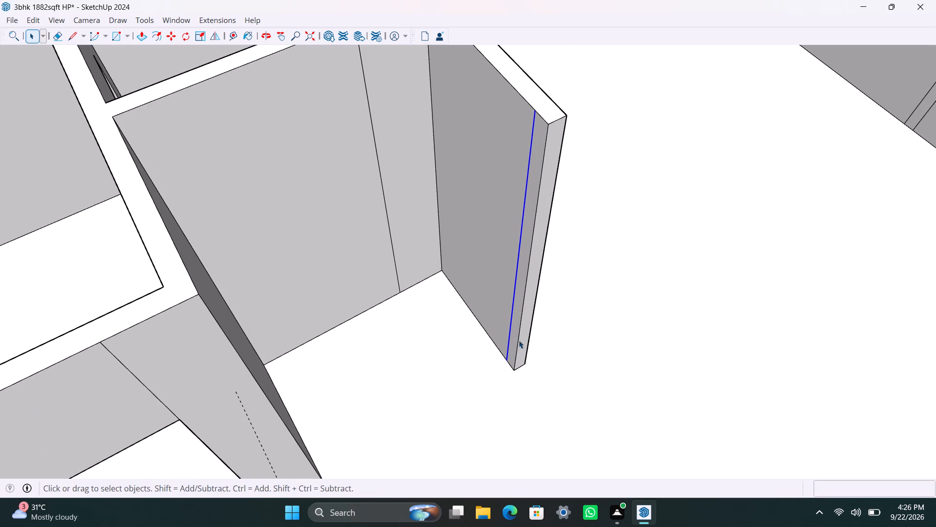
left_click(516, 320)
key("p")
left_click_drag(516, 320, 514, 324)
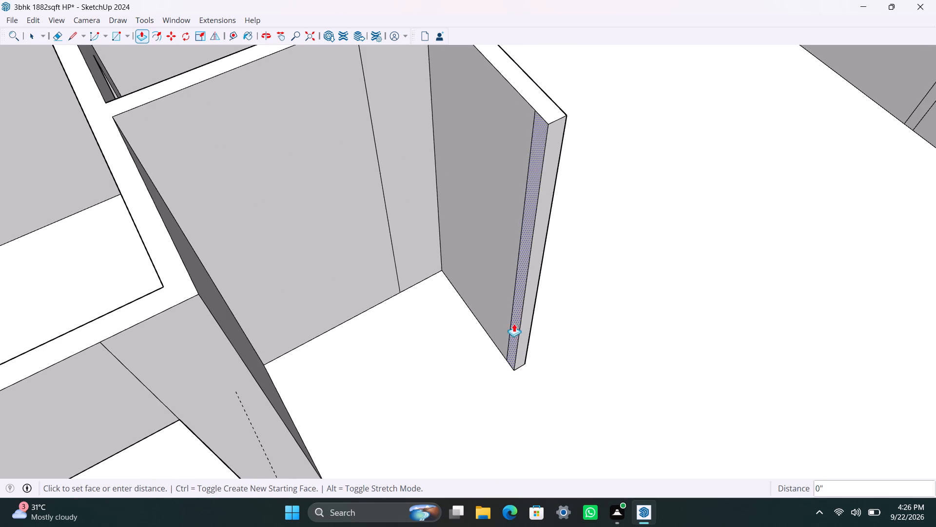
left_click_drag(514, 324, 500, 343)
type("1'6\"")
key("Return")
key("space")
scroll(338, 432, "down", 4)
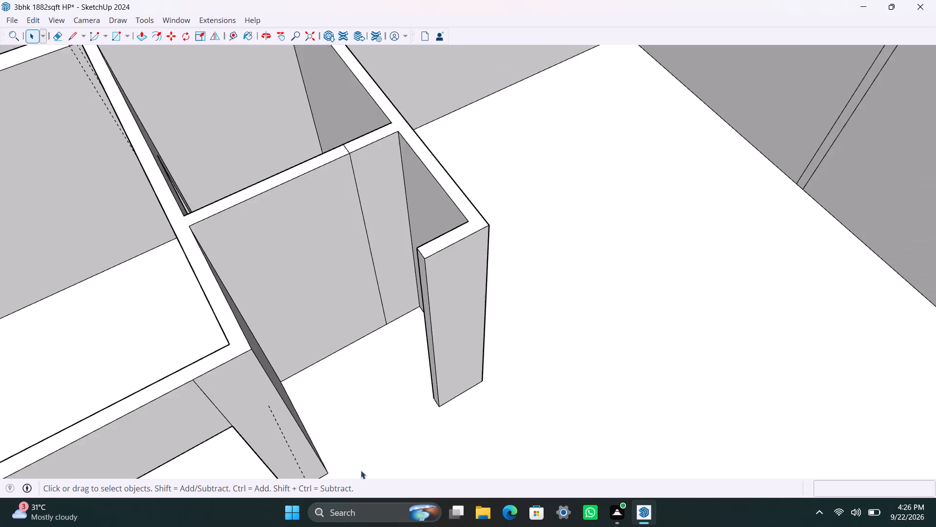
scroll(361, 470, "down", 5)
middle_click_drag(425, 418, 147, 372)
scroll(239, 309, "up", 5)
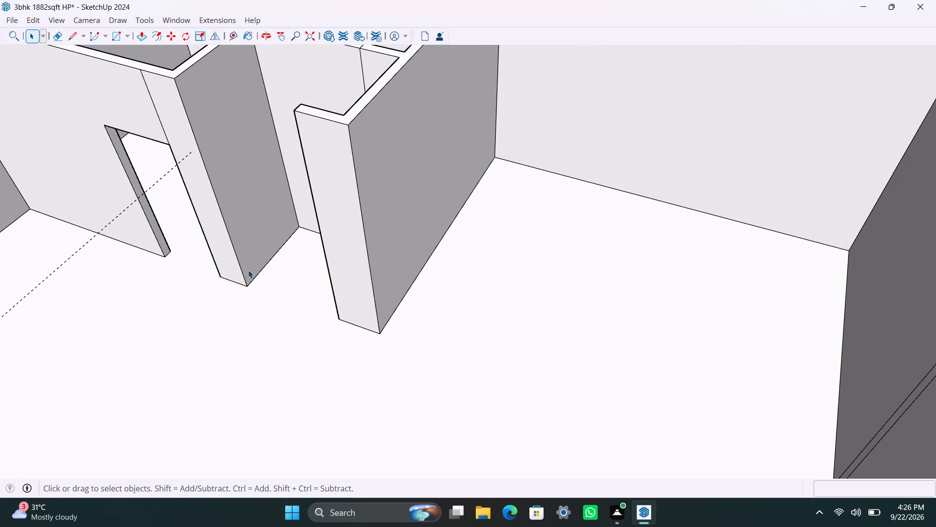
Copy the first room's free vertical corner edge 4.5" inward along its side wall, facing the short wall stub.
left_click(239, 266)
key("m")
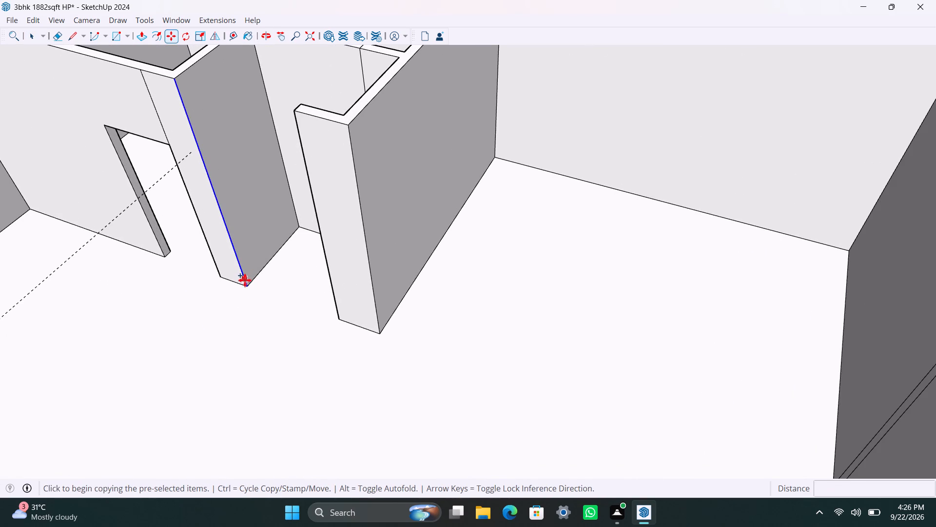
left_click(246, 284)
type("4.5")
key("shift+quotedbl")
key("Return")
key("space")
Push/Pull the new 4.5" strip at the first room's corner 1'6" toward the facing wall stub.
left_click(241, 263)
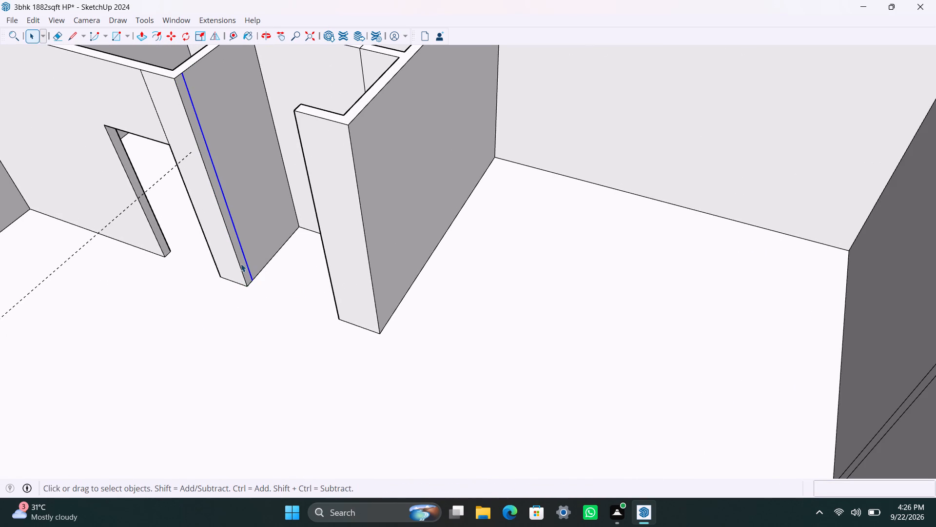
scroll(240, 263, "up", 2)
left_click(242, 254)
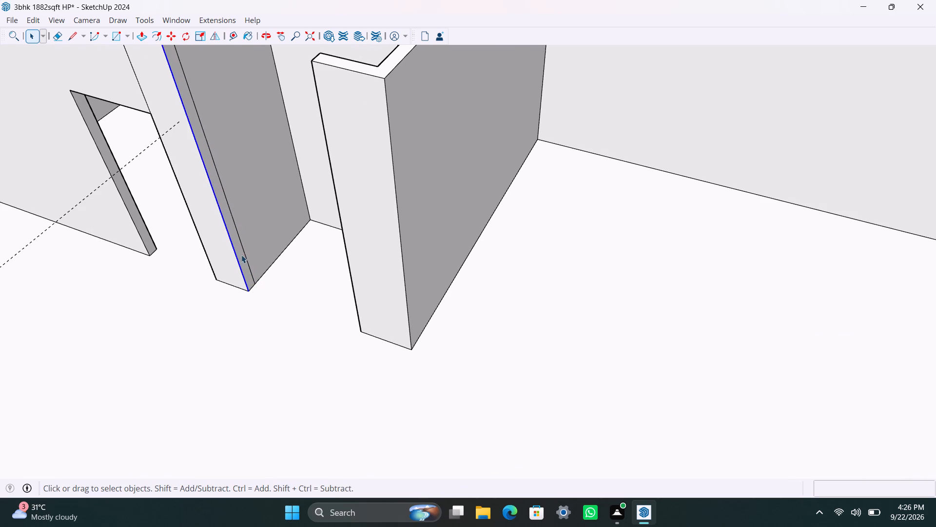
key("p")
left_click_drag(239, 255, 253, 279)
key("1")
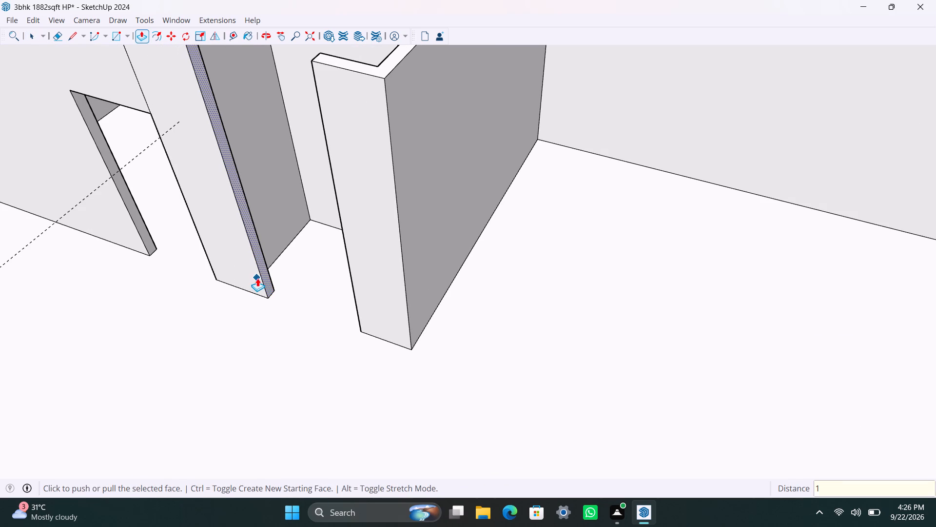
type("'6\"")
key("Return")
key("space")
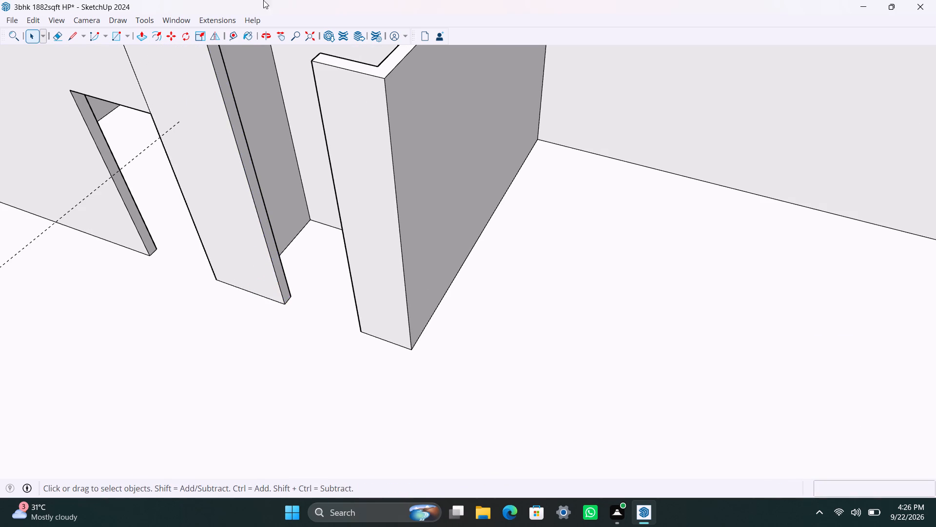
Copy the short top edge of the extended wall's end face 3' down to mark the door head.
scroll(273, 54, "down", 3)
scroll(260, 182, "down", 5)
middle_click_drag(261, 206, 257, 303)
scroll(257, 261, "up", 5)
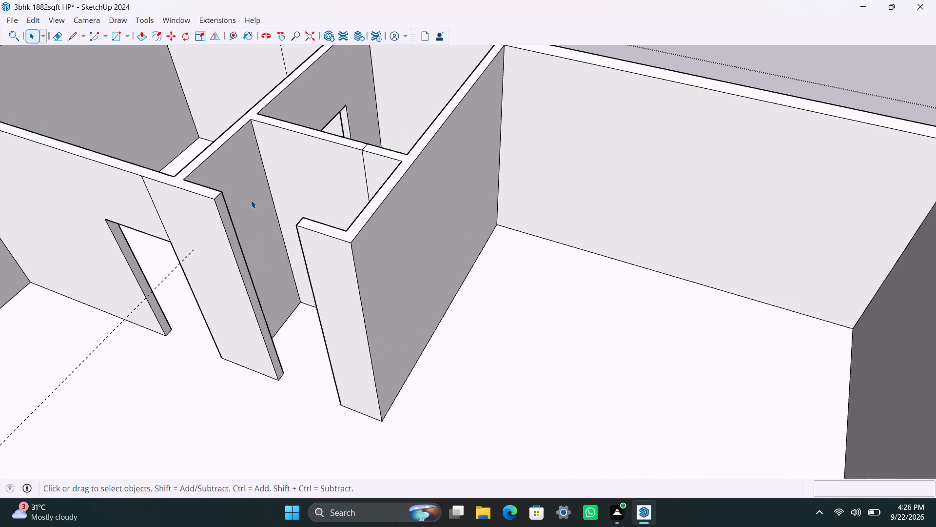
scroll(240, 192, "up", 3)
left_click(212, 197)
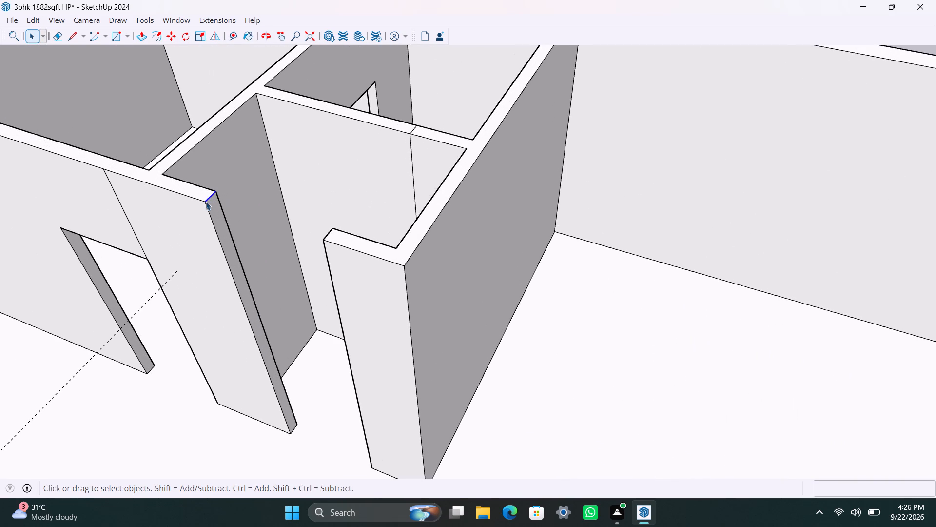
key("m")
left_click_drag(203, 201, 208, 216)
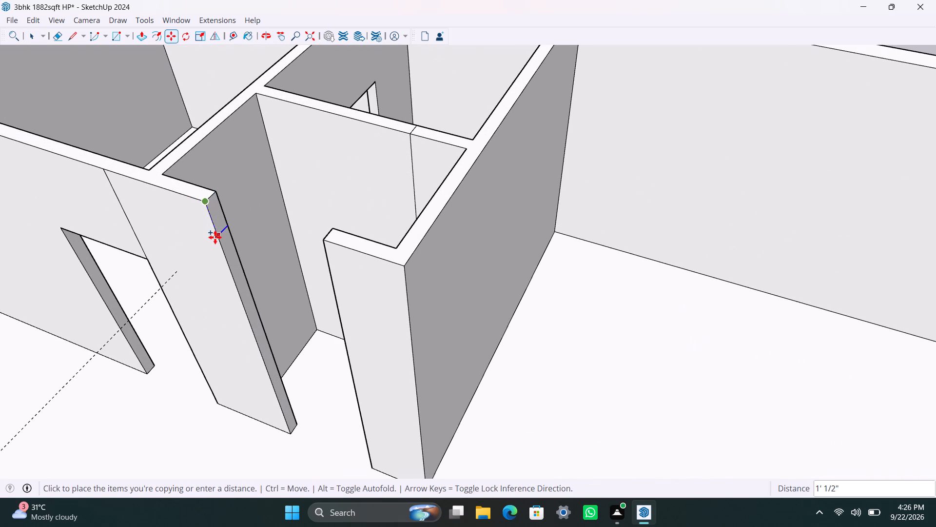
type("3'")
key("Return")
key("space")
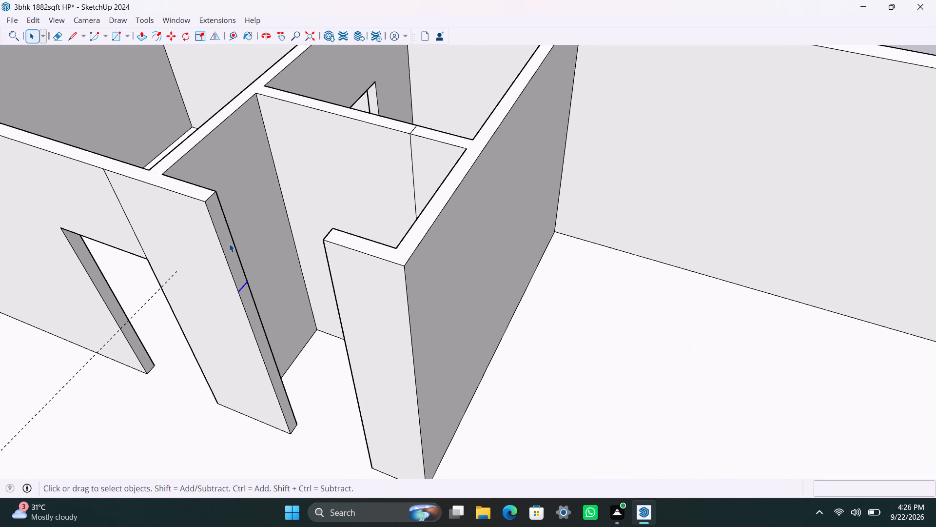
Push/Pull the end face above the door head 3' across the opening until it meets the facing wall stub.
left_click(229, 248)
key("p")
left_click_drag(230, 248, 316, 268)
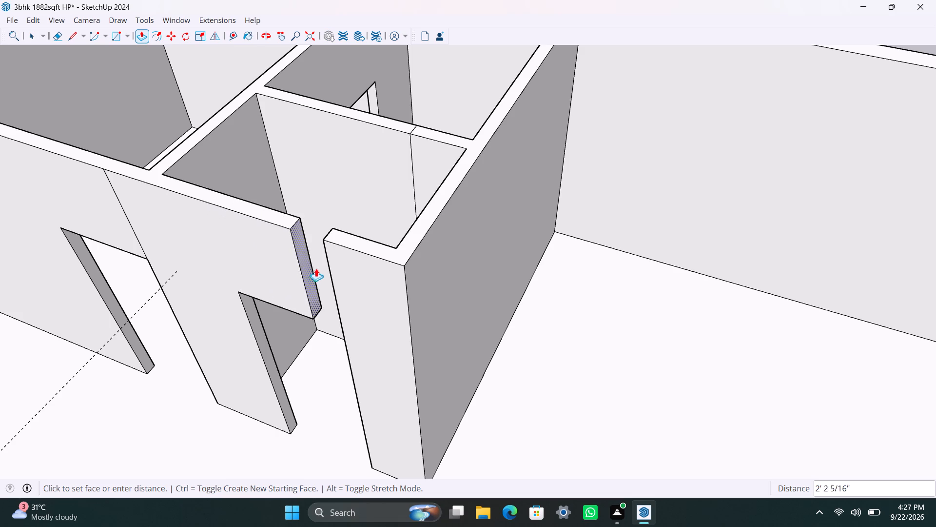
left_click_drag(316, 268, 334, 297)
Save the house model.
key("ctrl+s")
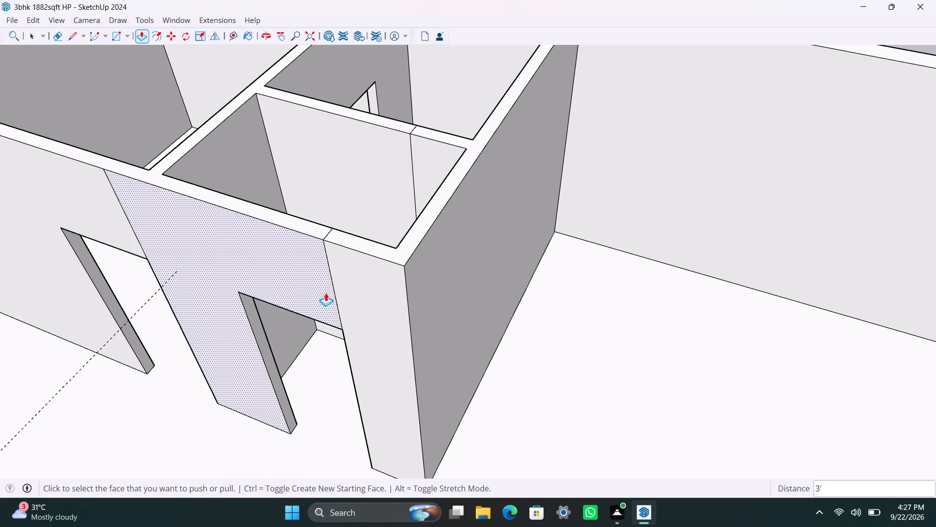
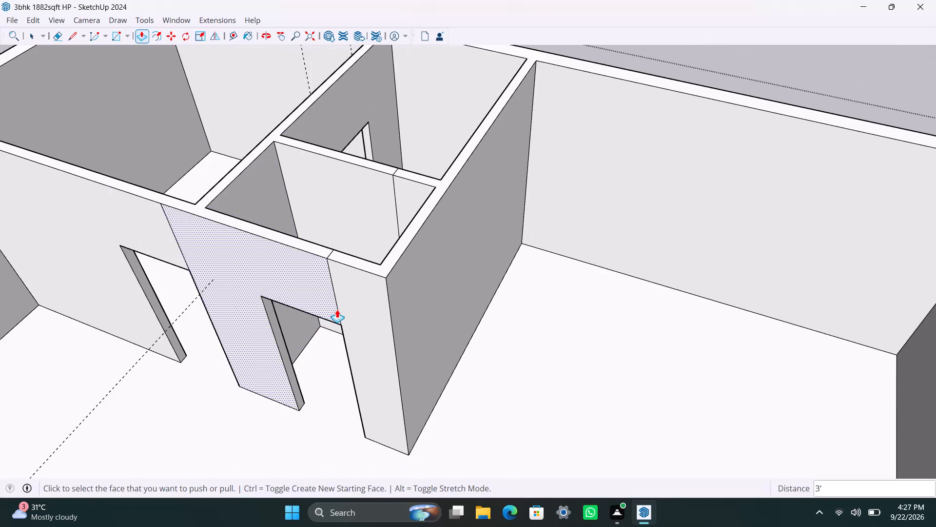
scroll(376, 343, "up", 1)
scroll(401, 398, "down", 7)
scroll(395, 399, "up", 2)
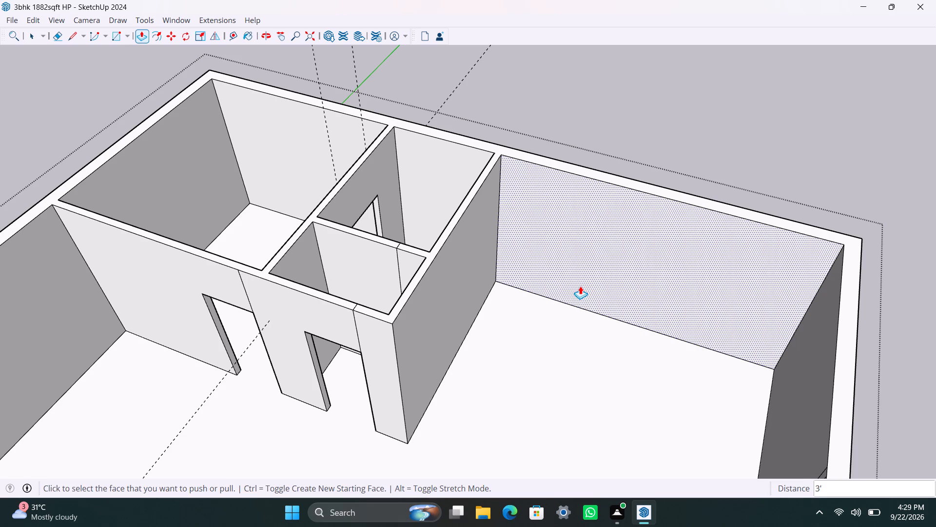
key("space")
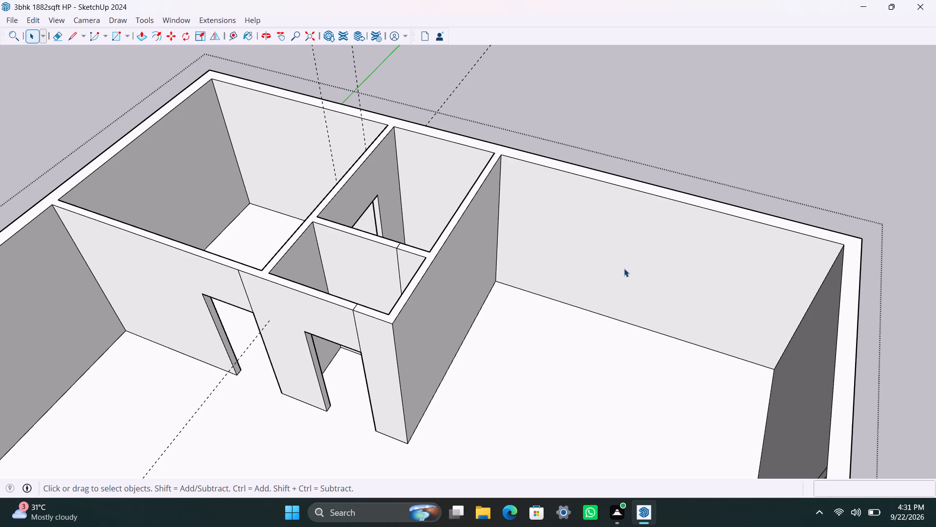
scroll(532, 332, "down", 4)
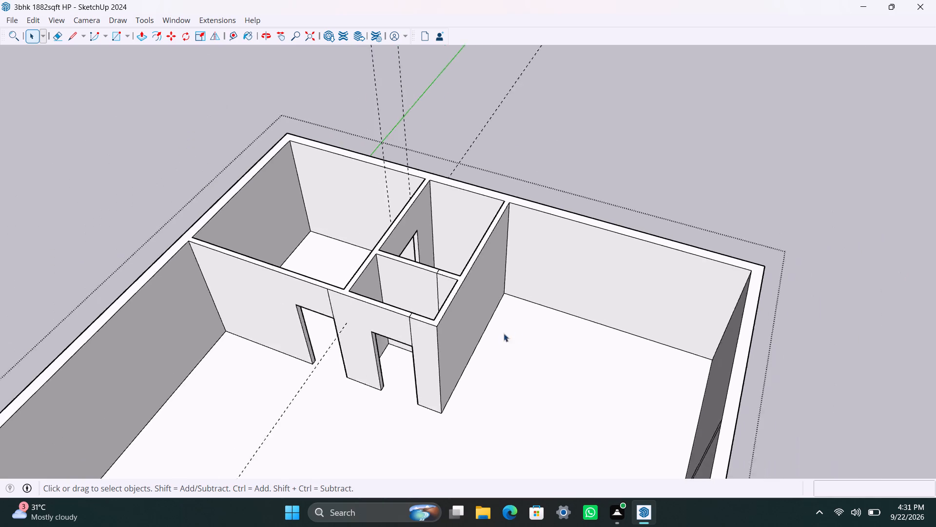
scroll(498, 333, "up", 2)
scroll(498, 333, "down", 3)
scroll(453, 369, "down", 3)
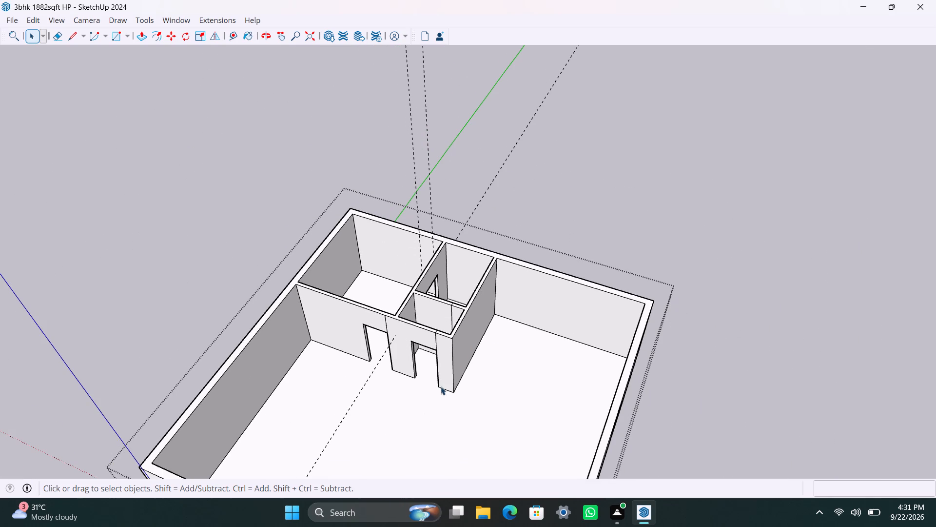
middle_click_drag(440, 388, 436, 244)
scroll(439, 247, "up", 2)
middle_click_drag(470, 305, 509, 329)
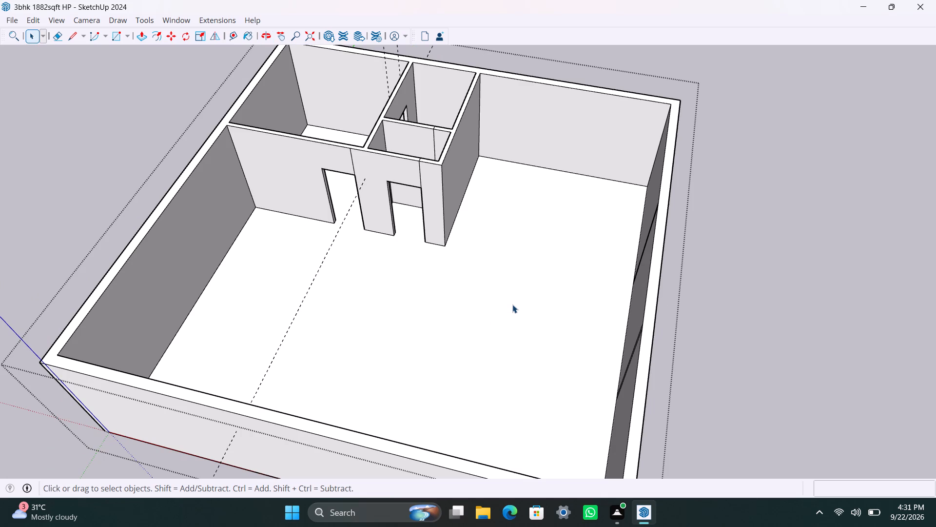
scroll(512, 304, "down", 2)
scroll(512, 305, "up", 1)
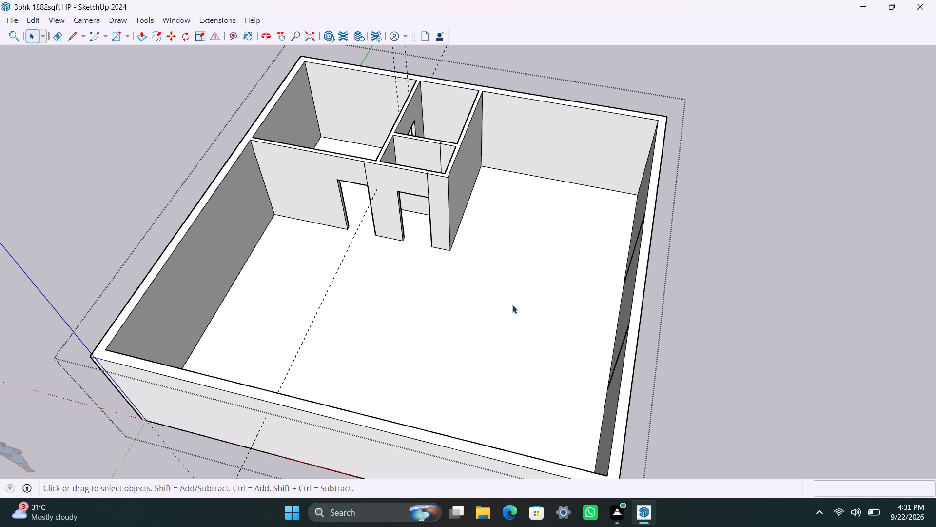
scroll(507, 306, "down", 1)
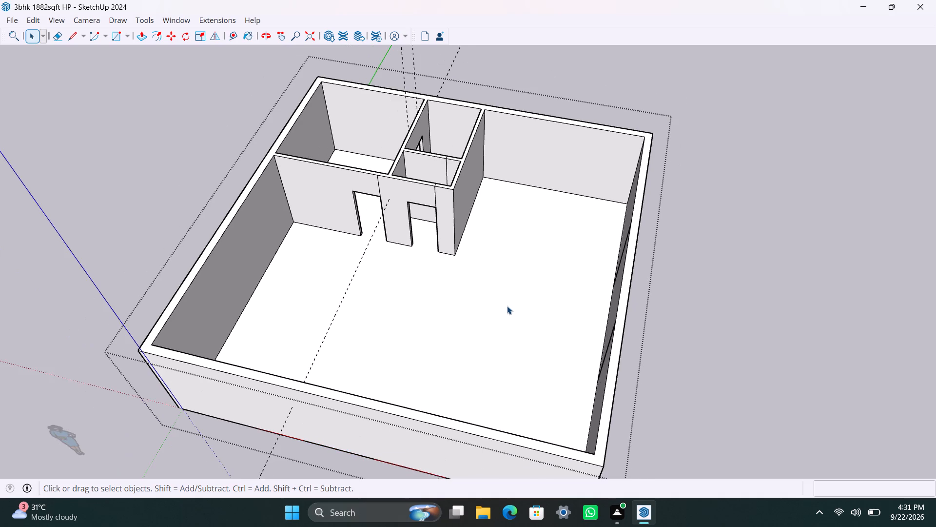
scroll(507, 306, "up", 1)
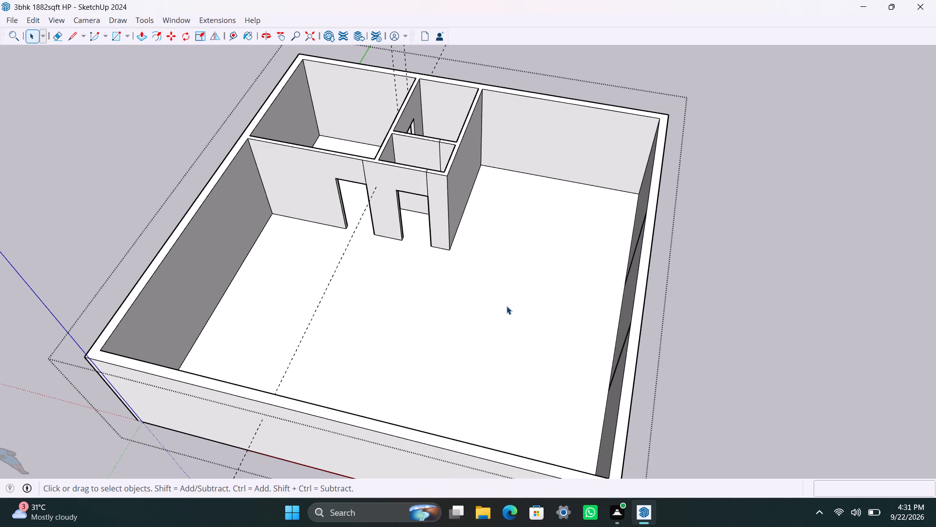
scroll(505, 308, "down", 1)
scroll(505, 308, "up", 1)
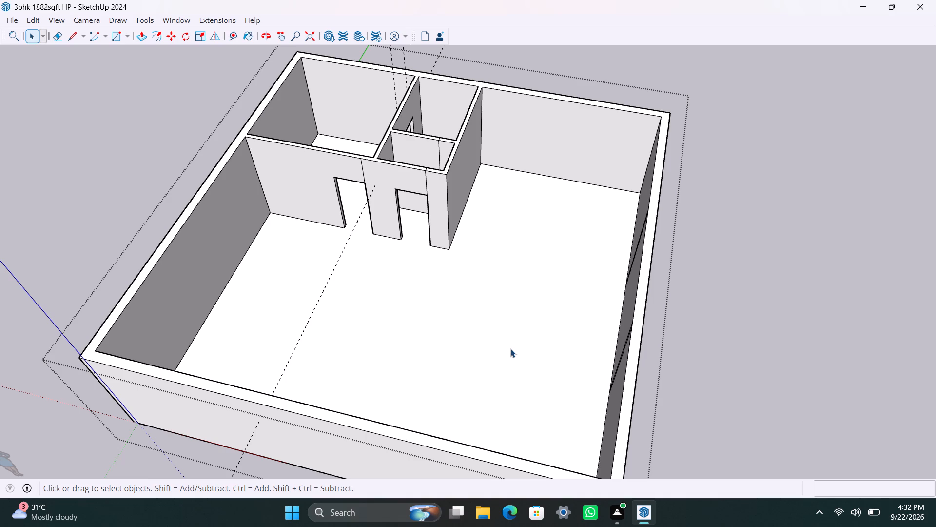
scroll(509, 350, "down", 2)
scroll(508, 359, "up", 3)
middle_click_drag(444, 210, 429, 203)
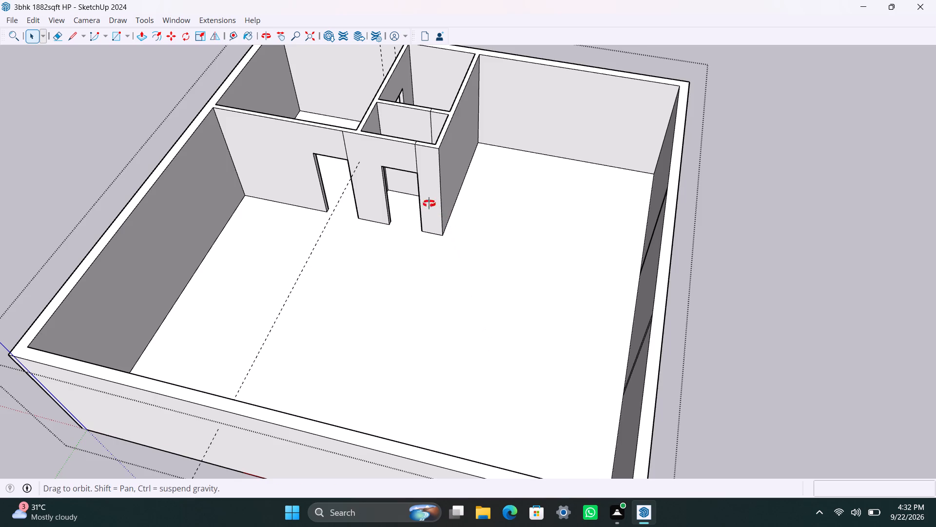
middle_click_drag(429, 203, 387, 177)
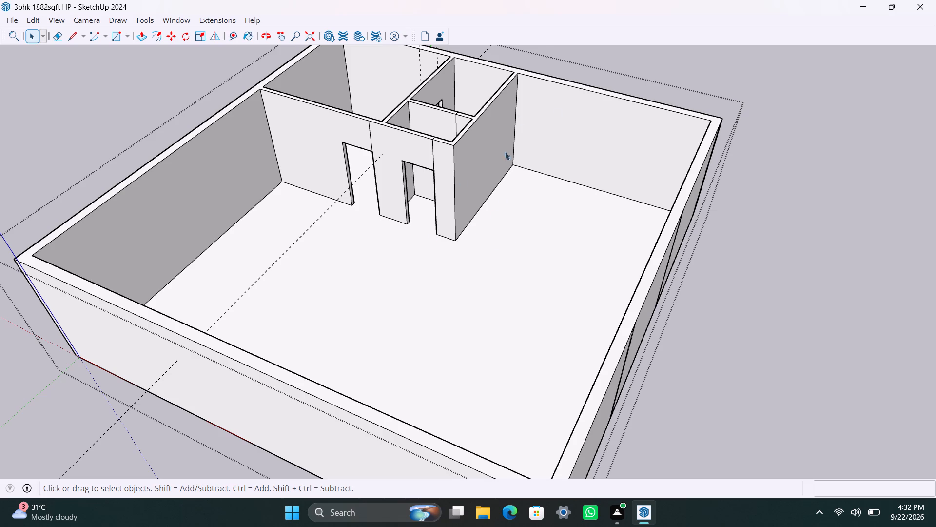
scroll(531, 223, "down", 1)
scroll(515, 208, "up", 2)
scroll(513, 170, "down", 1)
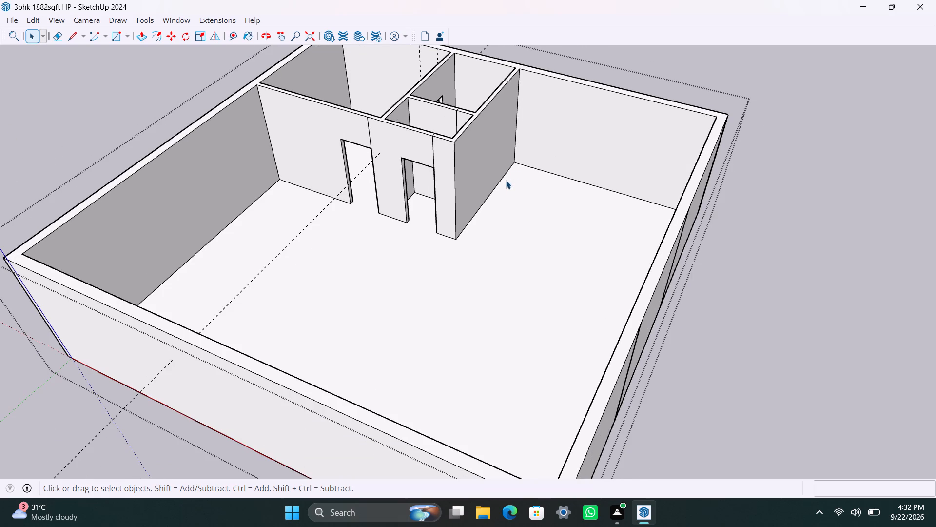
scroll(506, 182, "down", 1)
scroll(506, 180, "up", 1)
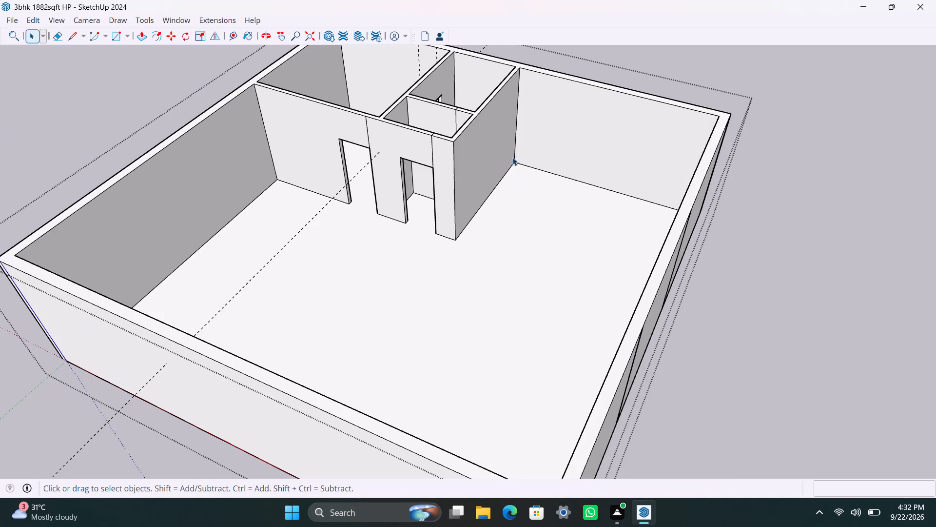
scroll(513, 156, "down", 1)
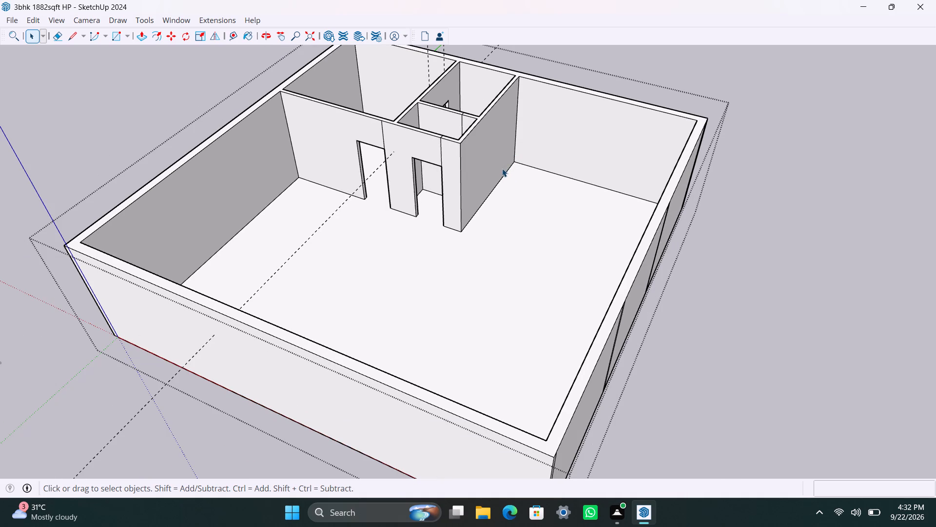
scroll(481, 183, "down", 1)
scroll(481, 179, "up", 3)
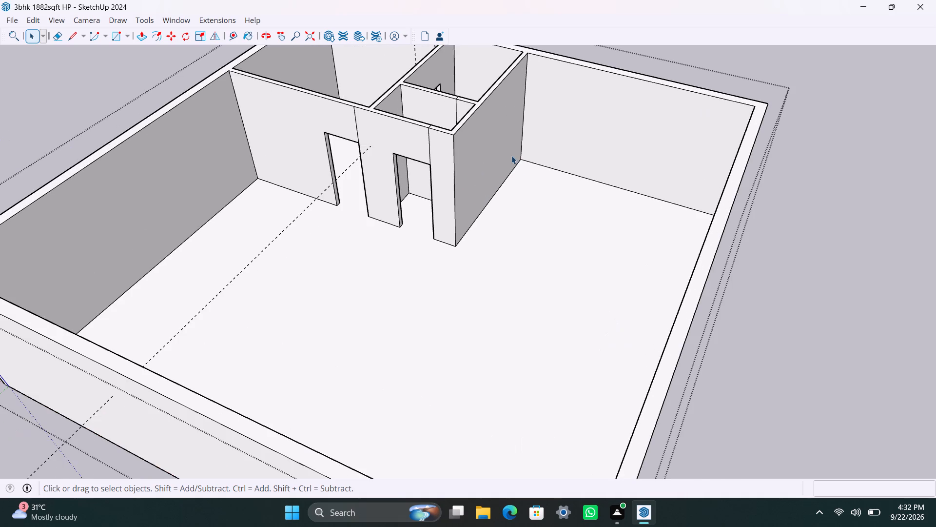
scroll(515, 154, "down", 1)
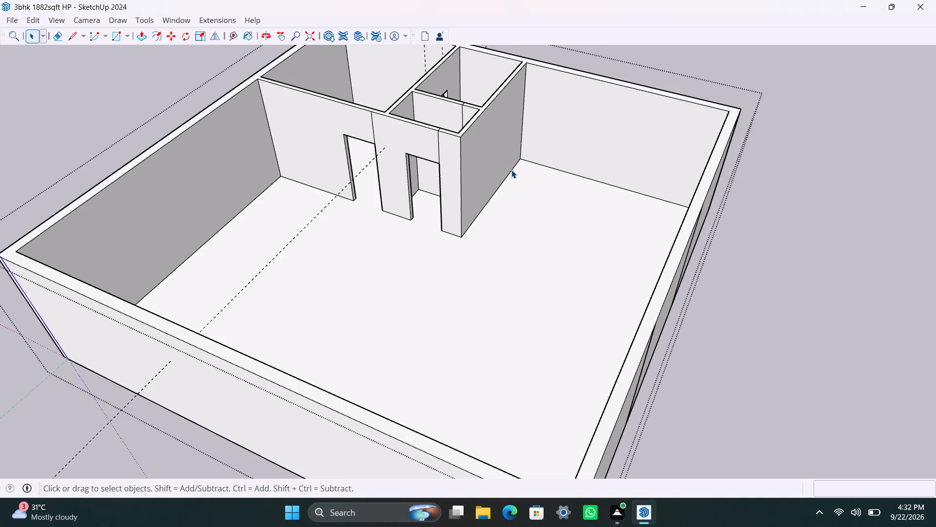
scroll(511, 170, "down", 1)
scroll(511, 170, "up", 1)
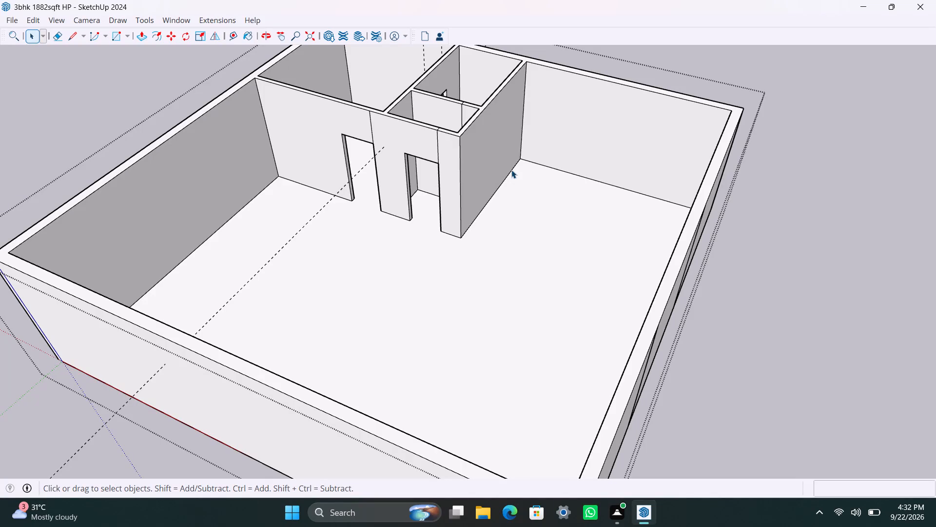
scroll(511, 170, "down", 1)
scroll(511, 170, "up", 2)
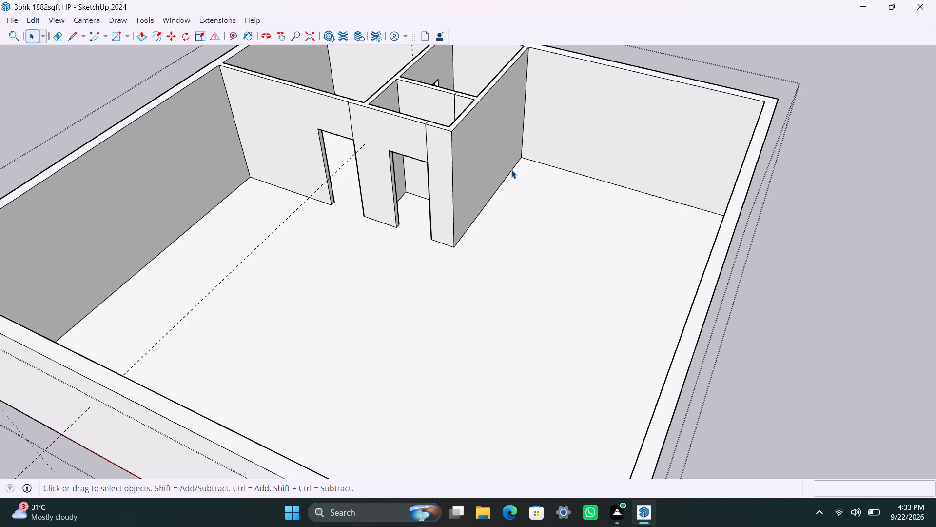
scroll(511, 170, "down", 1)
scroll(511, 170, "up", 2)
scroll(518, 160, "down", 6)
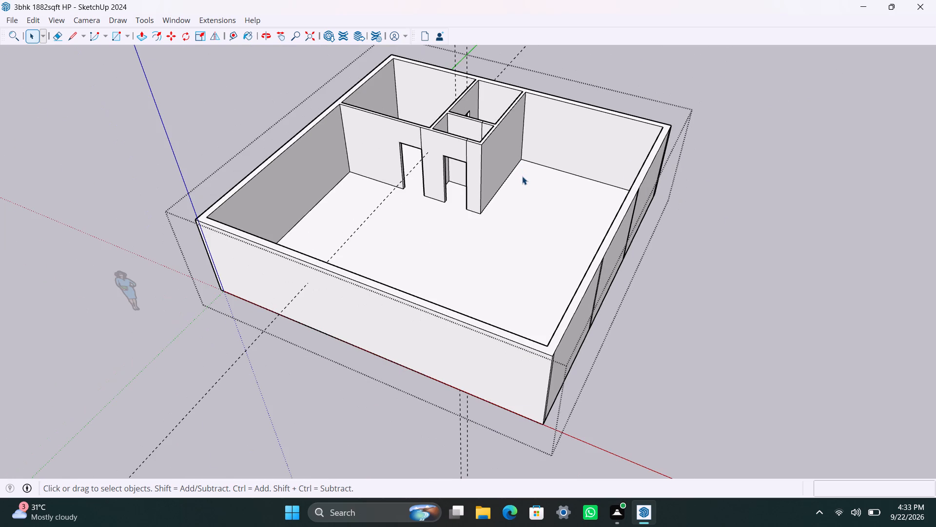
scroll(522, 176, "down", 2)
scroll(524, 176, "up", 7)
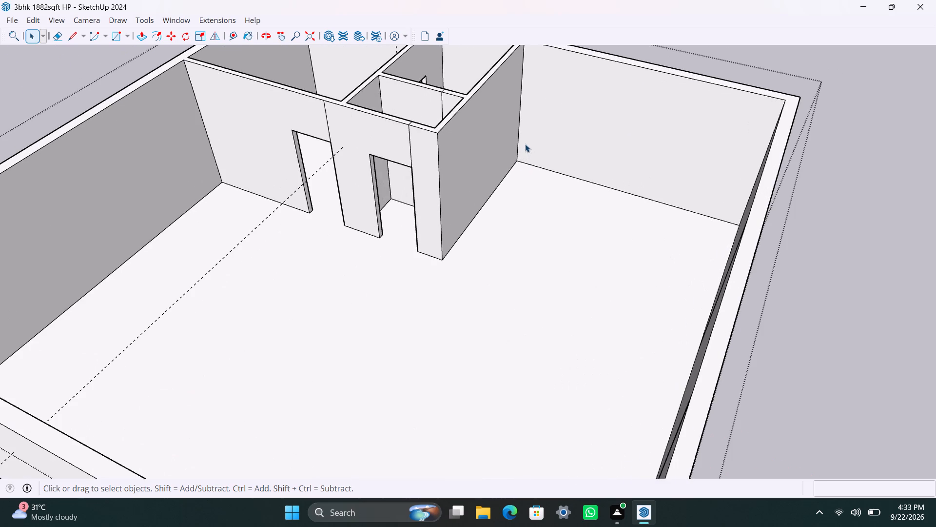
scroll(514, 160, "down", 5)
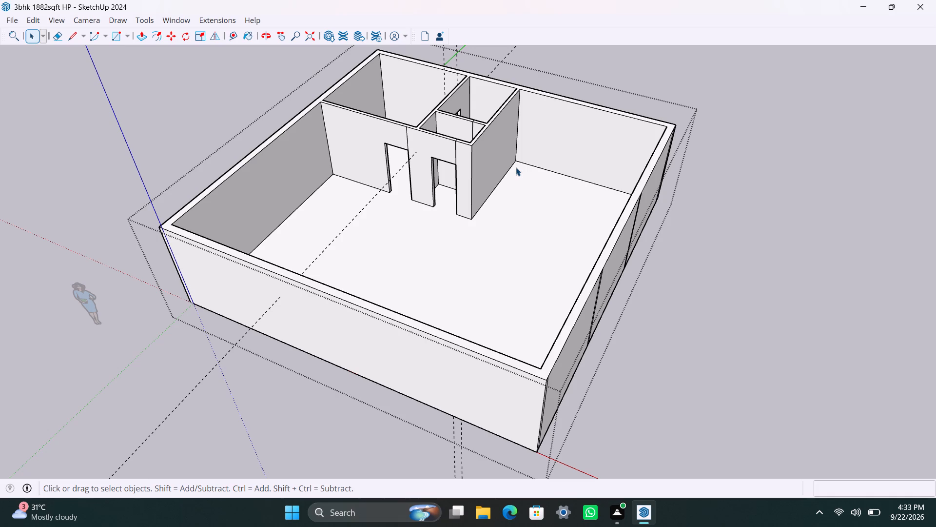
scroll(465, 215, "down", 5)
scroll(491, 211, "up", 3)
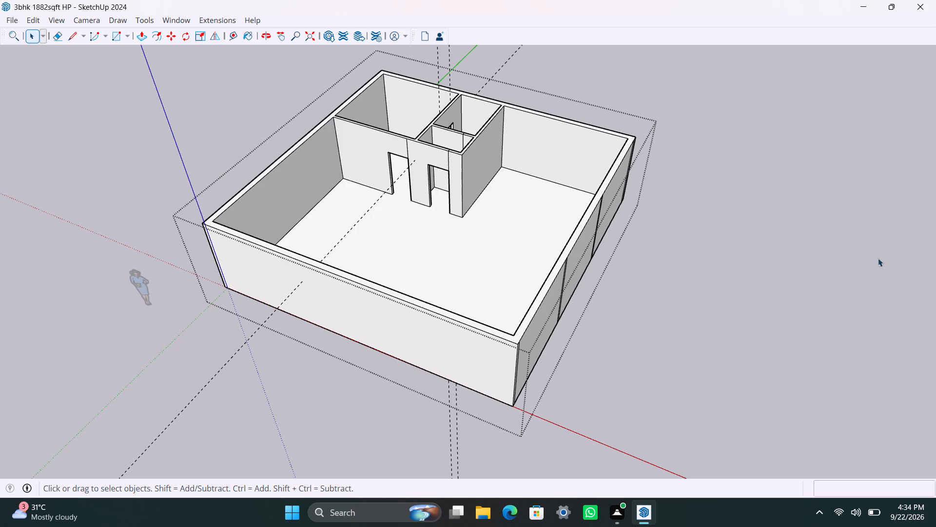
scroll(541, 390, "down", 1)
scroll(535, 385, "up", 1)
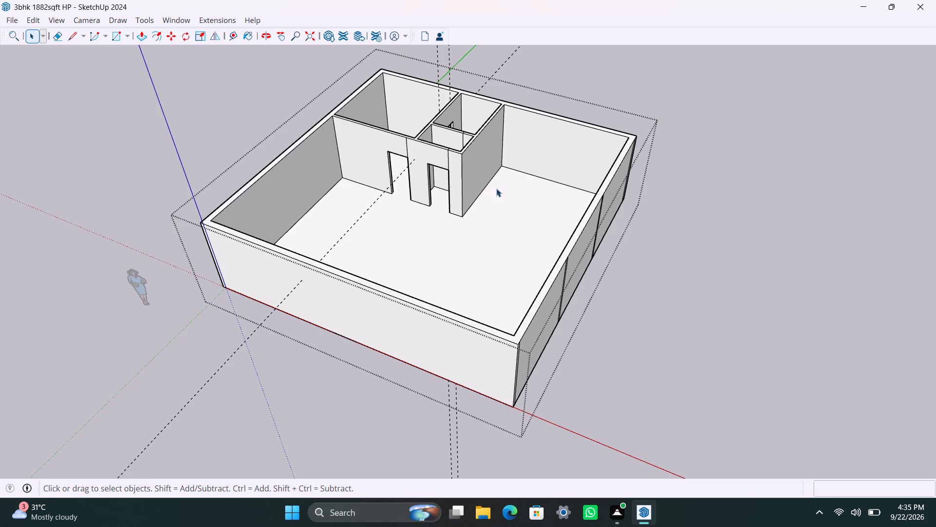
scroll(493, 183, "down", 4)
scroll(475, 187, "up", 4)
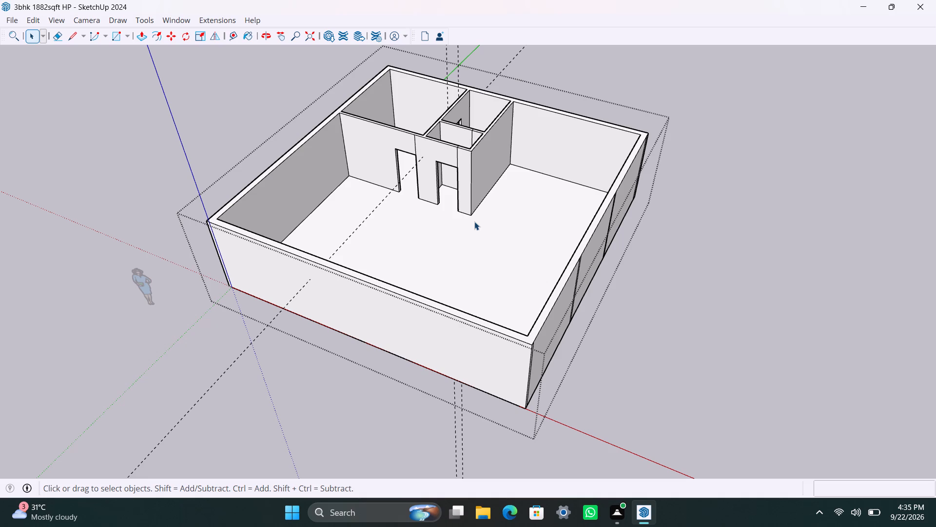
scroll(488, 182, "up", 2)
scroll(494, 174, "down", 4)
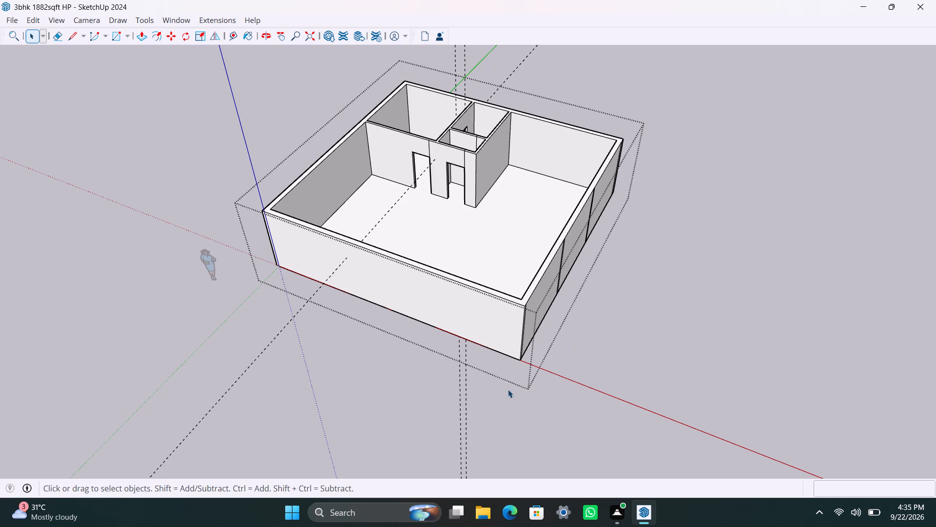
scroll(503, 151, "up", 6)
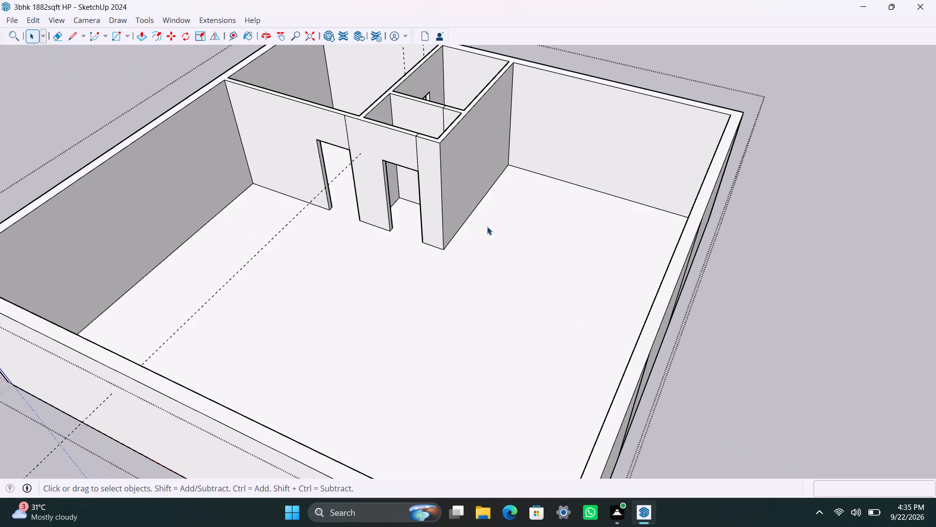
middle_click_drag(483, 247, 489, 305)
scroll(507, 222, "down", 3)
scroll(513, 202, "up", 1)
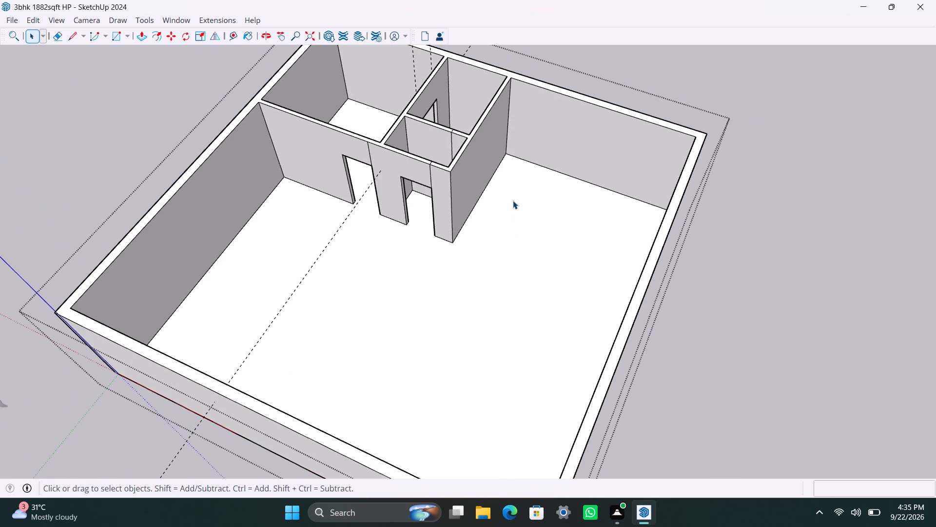
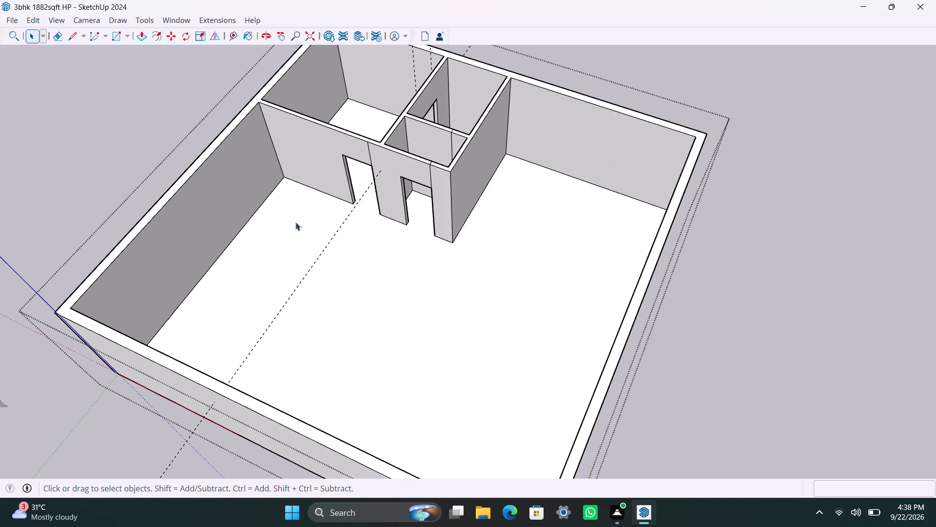
Examine the open floor area around the finished partitions and the outer walls from several views.
scroll(537, 266, "down", 2)
scroll(471, 283, "up", 3)
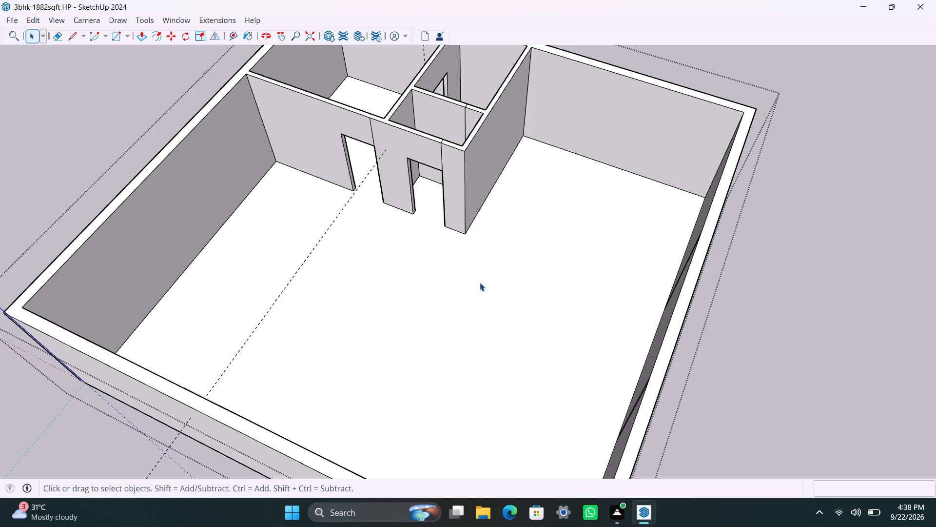
scroll(478, 272, "down", 4)
scroll(489, 268, "up", 3)
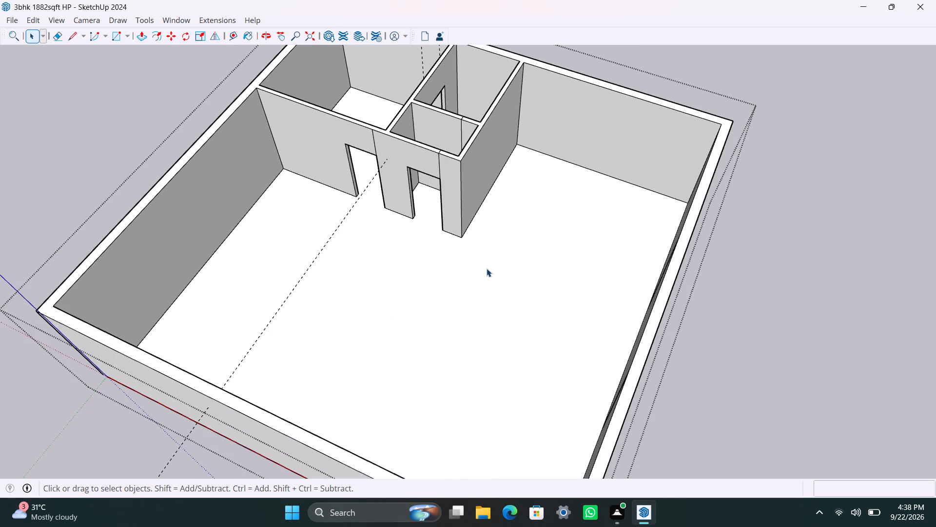
scroll(487, 268, "down", 1)
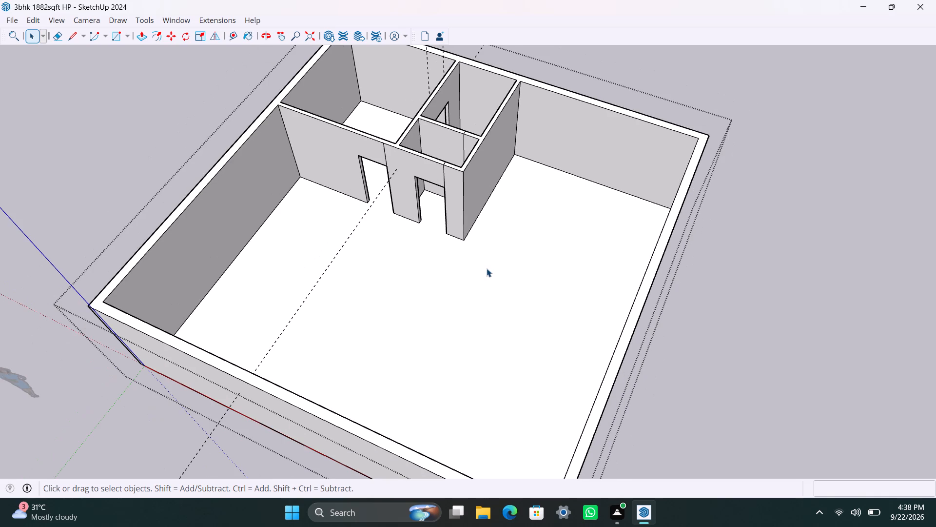
scroll(486, 268, "down", 2)
scroll(501, 263, "up", 6)
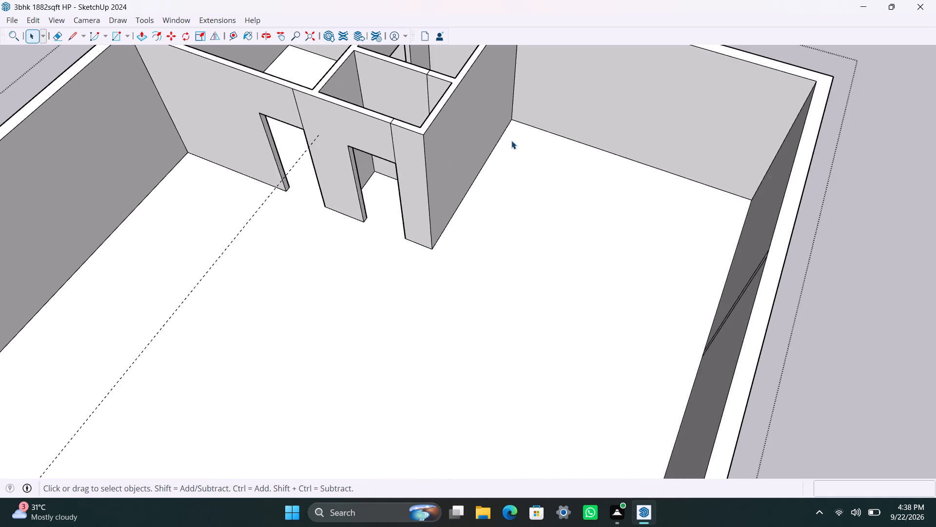
scroll(511, 140, "down", 4)
middle_click_drag(502, 212, 487, 247, "shift")
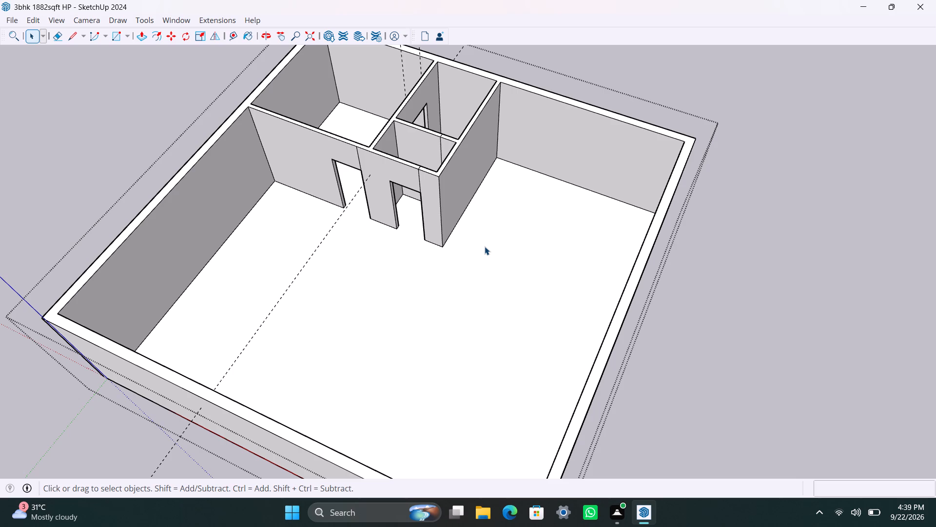
scroll(470, 233, "down", 2)
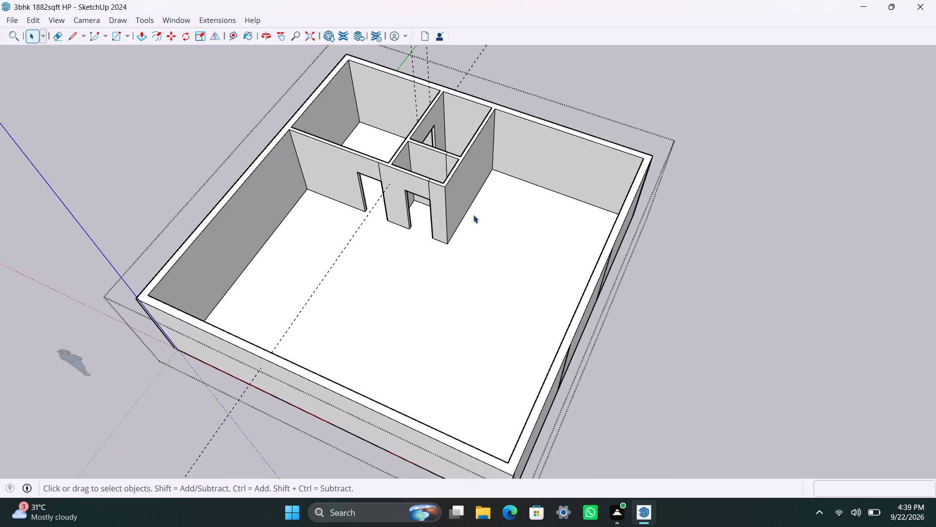
scroll(473, 215, "up", 2)
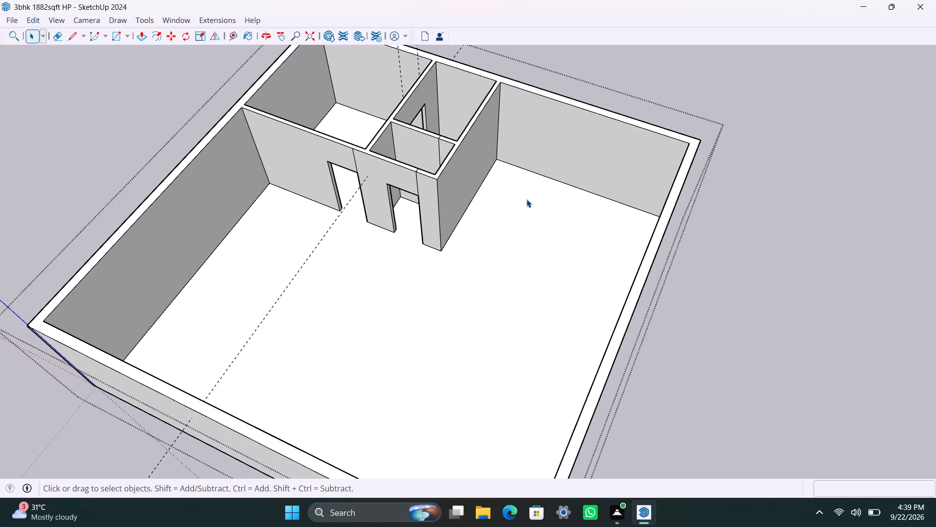
scroll(517, 193, "down", 2)
middle_click_drag(528, 217, 571, 233)
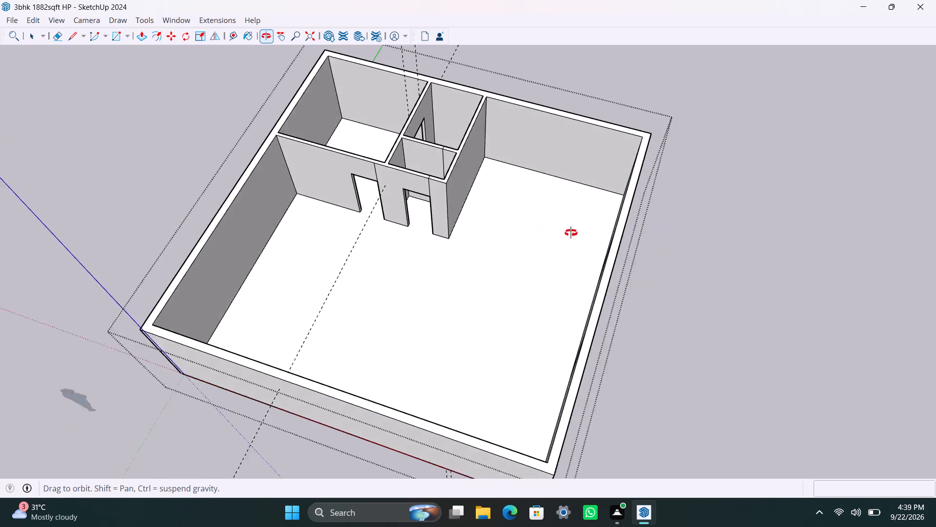
middle_click_drag(571, 233, 619, 229)
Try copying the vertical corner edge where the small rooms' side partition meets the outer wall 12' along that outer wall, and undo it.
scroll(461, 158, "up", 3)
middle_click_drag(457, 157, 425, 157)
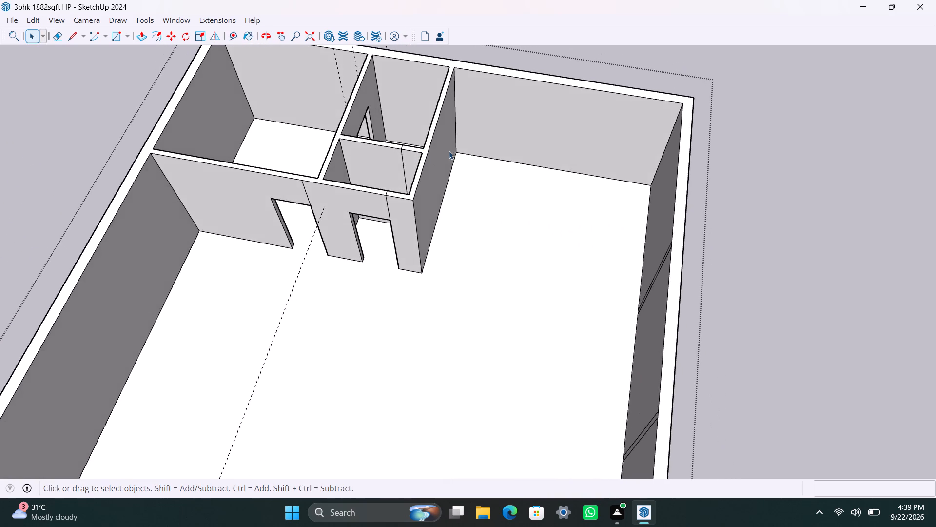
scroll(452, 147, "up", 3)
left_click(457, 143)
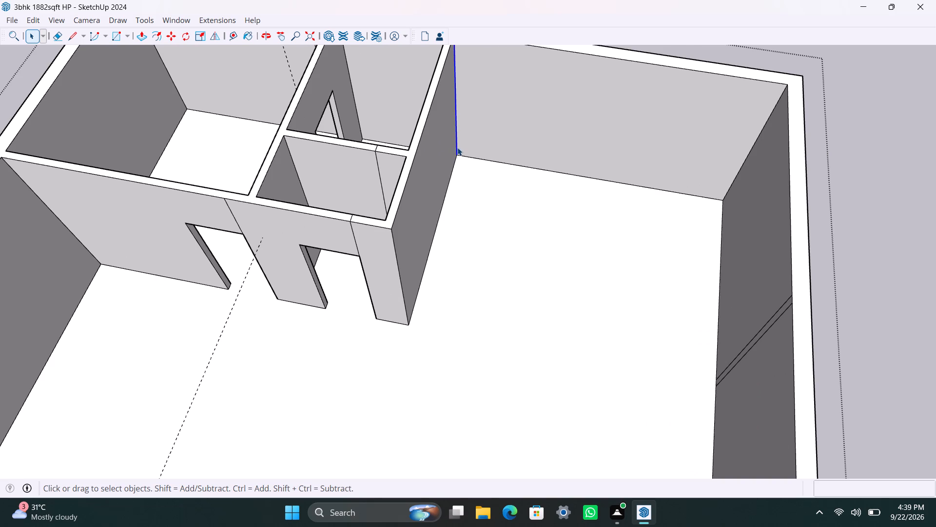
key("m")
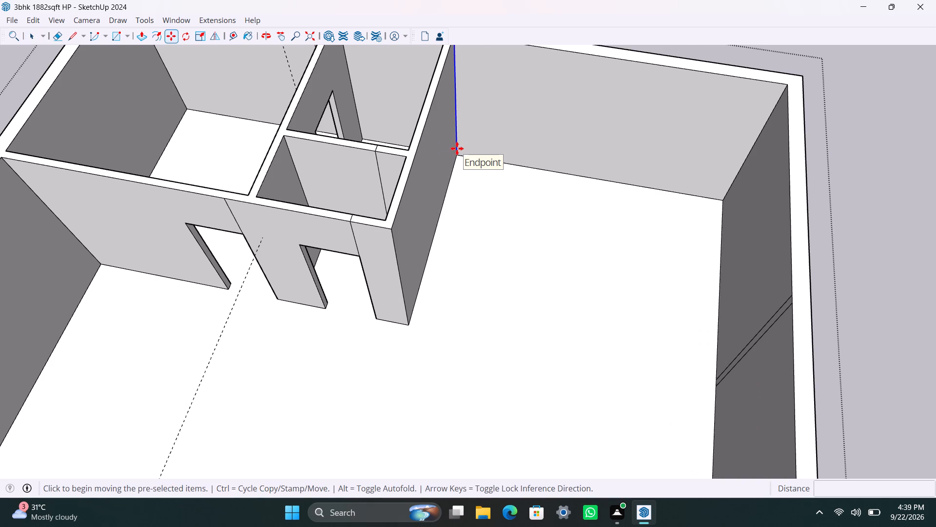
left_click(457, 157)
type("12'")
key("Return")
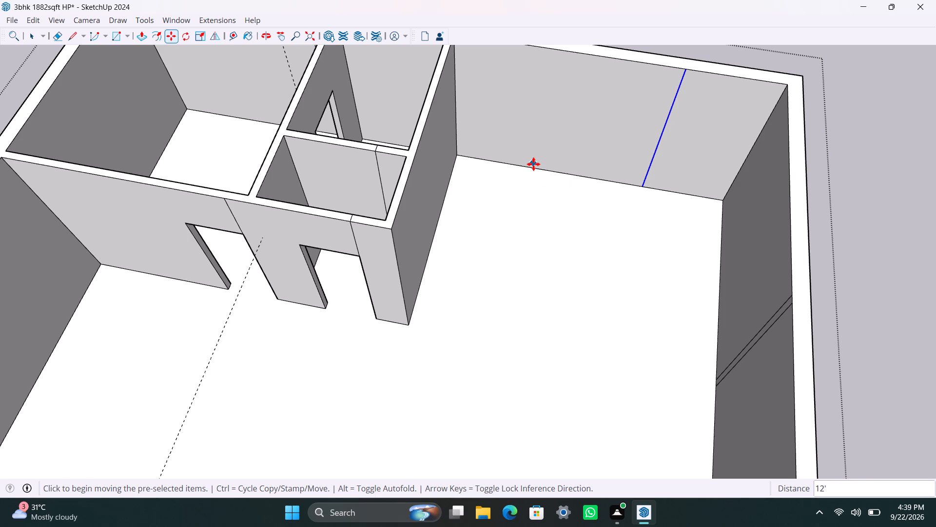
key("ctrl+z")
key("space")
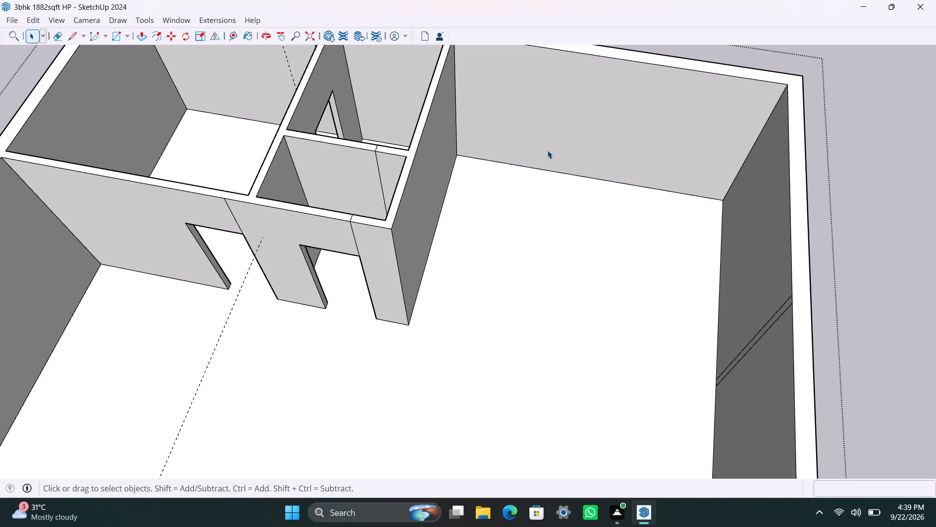
Copy the side partition's vertical corner edge 6' along the outer wall, and copy that edge another 4.5" to outline a partition strip.
type("F")
key("space")
left_click(457, 123)
key("m")
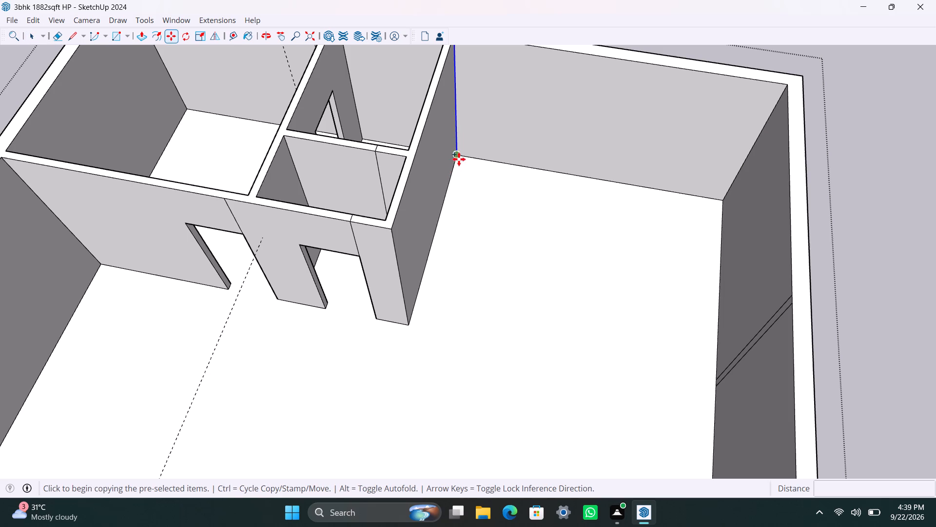
left_click(459, 157)
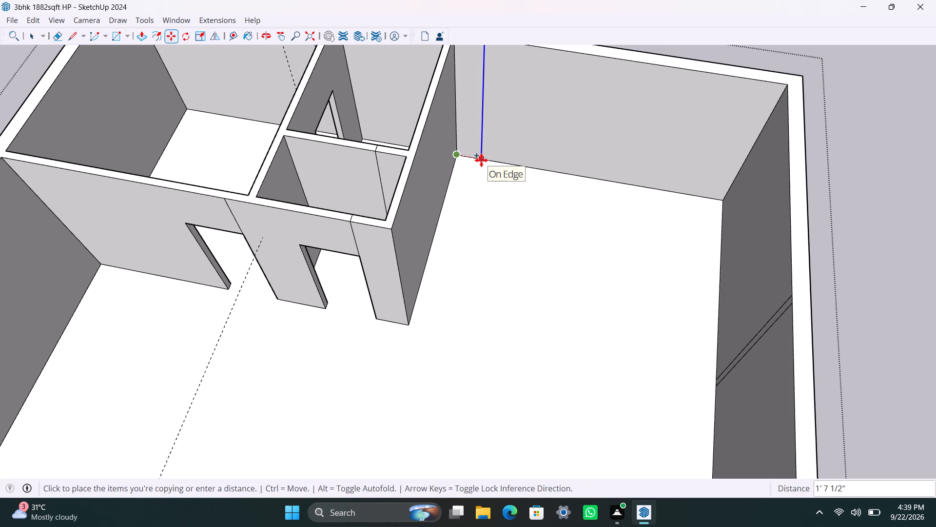
type("6'")
key("Return")
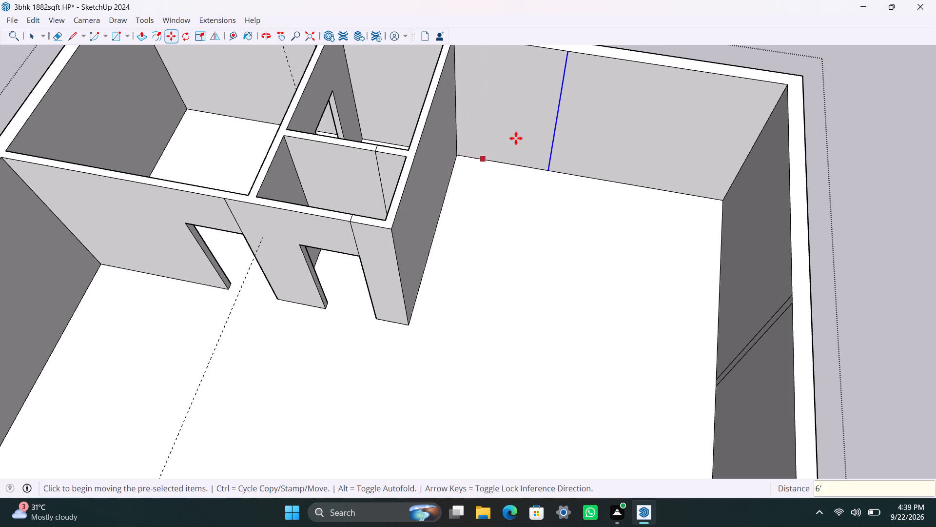
left_click(548, 168)
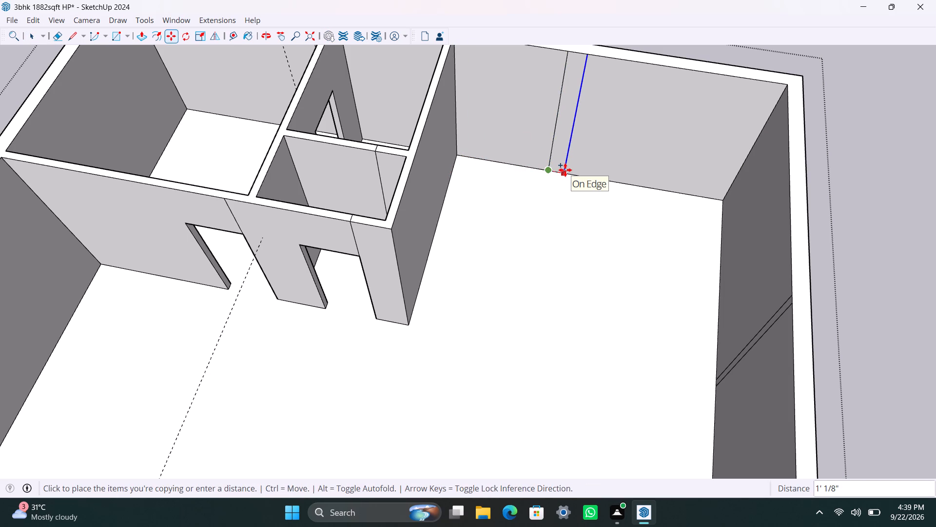
type("4.5\"")
key("Return")
key("space")
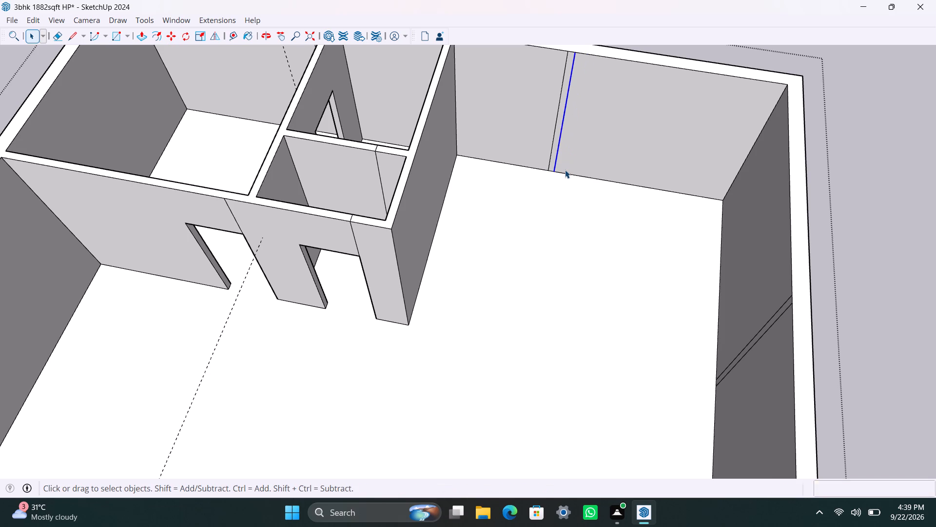
Push/Pull the 4.5" wall strip 8' into the open floor area and extend its end a further 4.5".
scroll(557, 159, "up", 4)
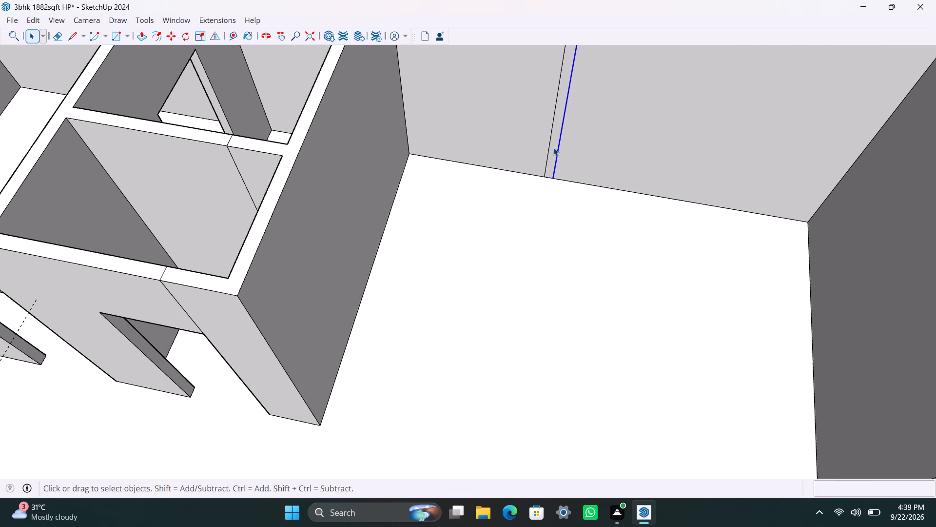
left_click(553, 147)
key("p")
left_click_drag(553, 148, 536, 238)
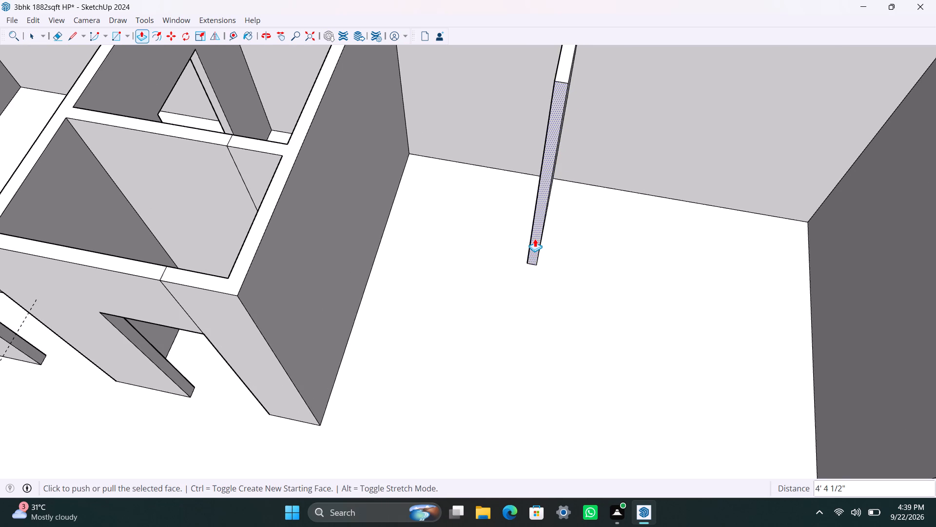
type("8'")
key("Return")
left_click_drag(534, 233, 528, 240)
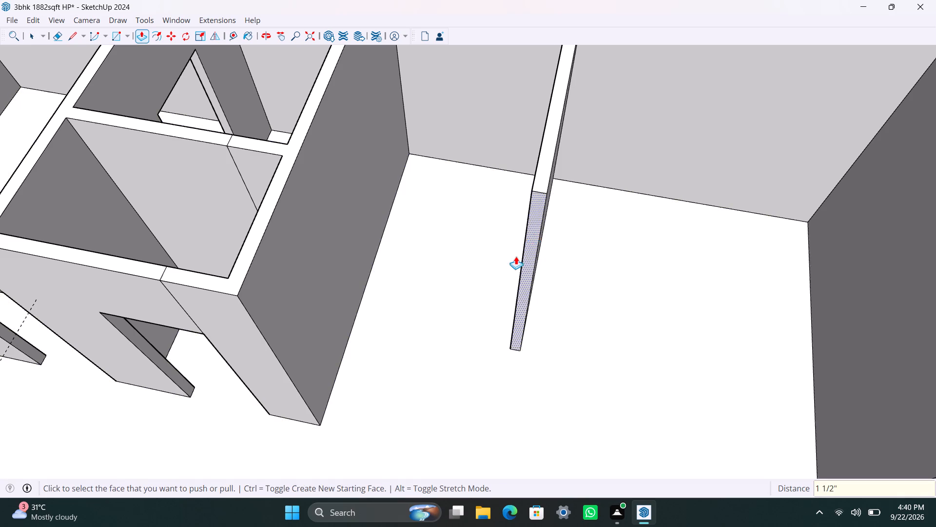
type("4.5\"")
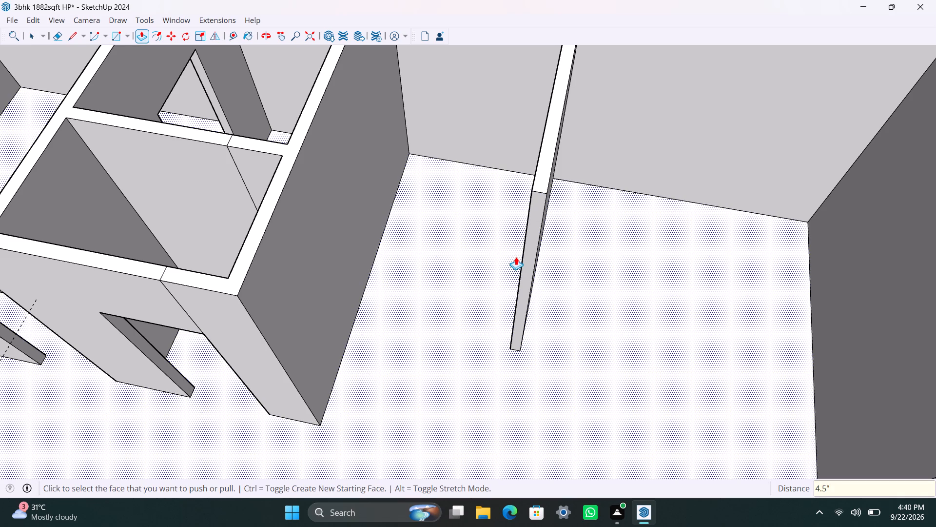
key("Return")
key("space")
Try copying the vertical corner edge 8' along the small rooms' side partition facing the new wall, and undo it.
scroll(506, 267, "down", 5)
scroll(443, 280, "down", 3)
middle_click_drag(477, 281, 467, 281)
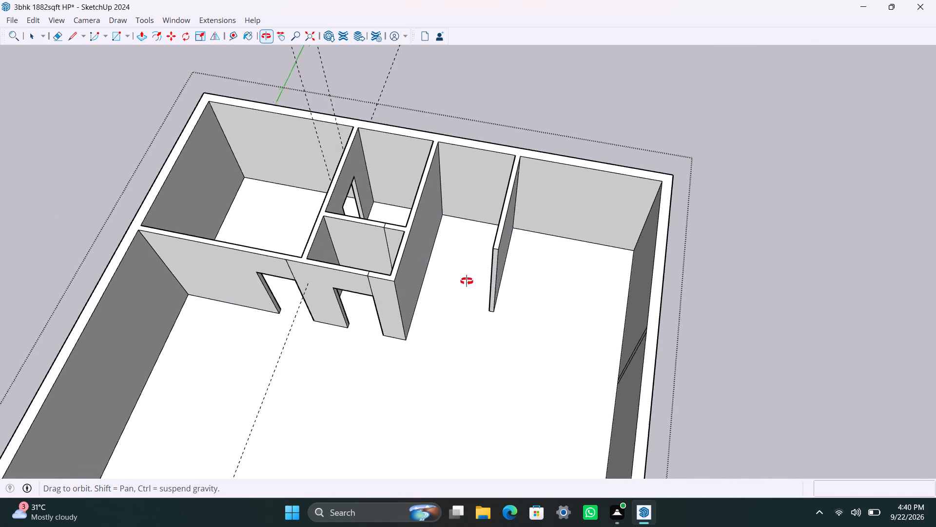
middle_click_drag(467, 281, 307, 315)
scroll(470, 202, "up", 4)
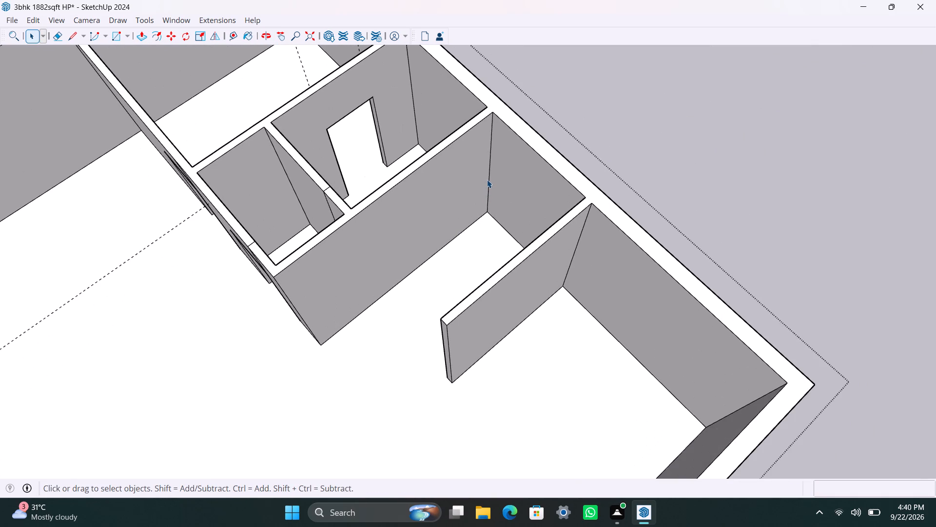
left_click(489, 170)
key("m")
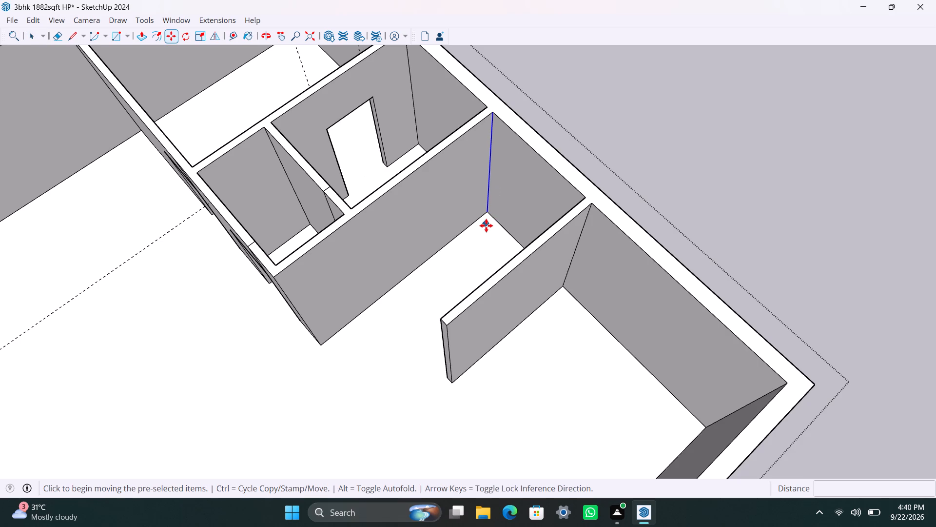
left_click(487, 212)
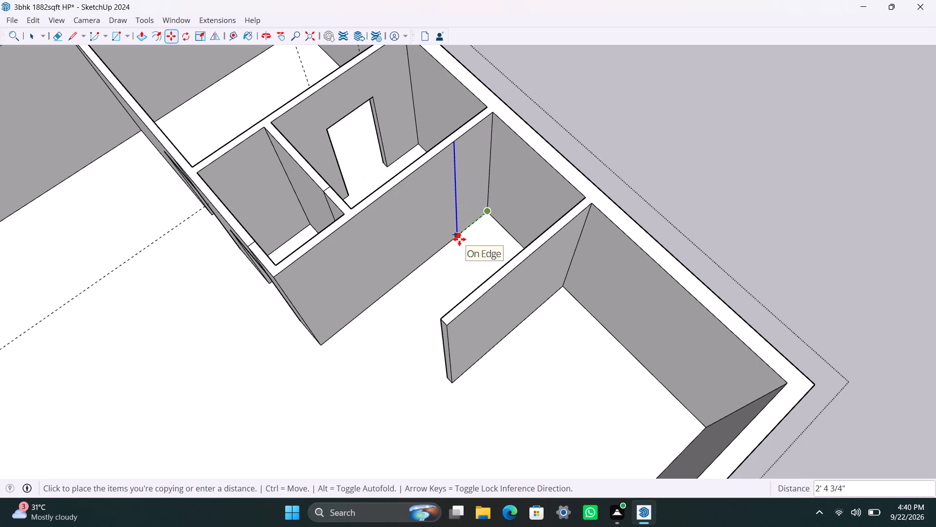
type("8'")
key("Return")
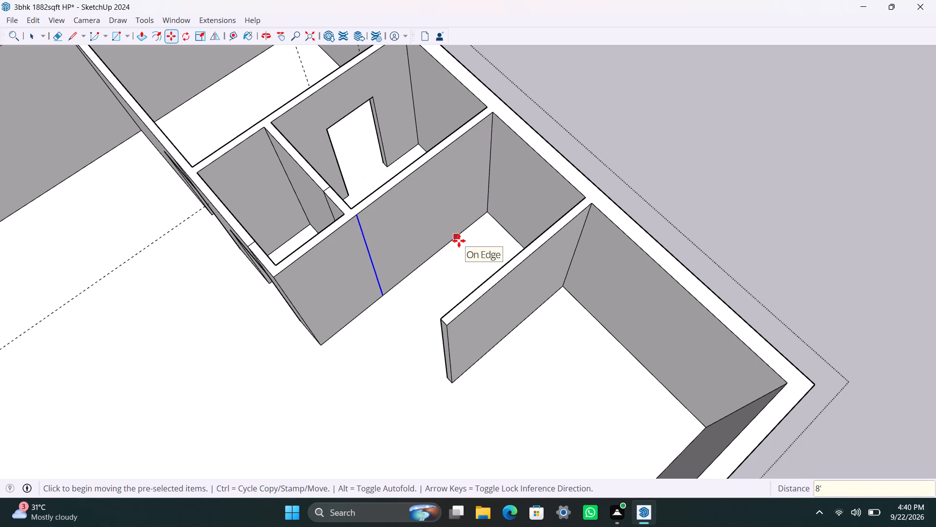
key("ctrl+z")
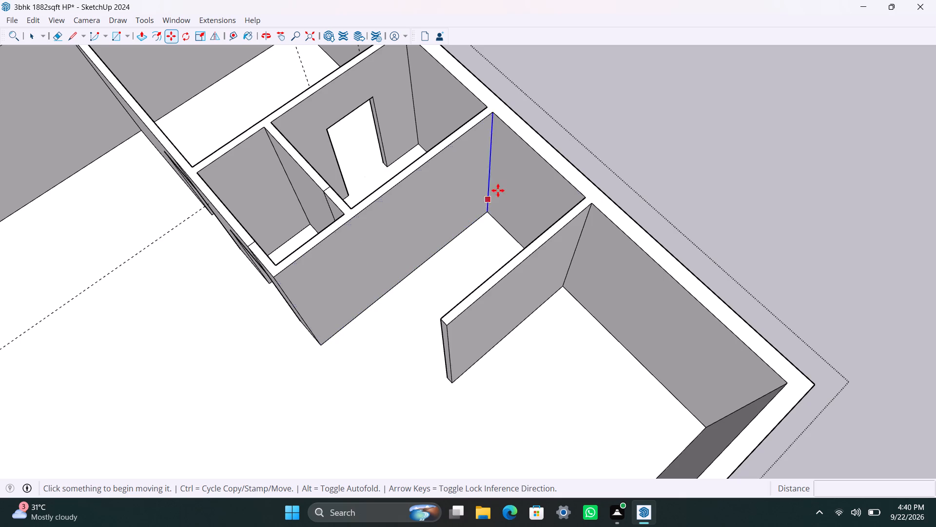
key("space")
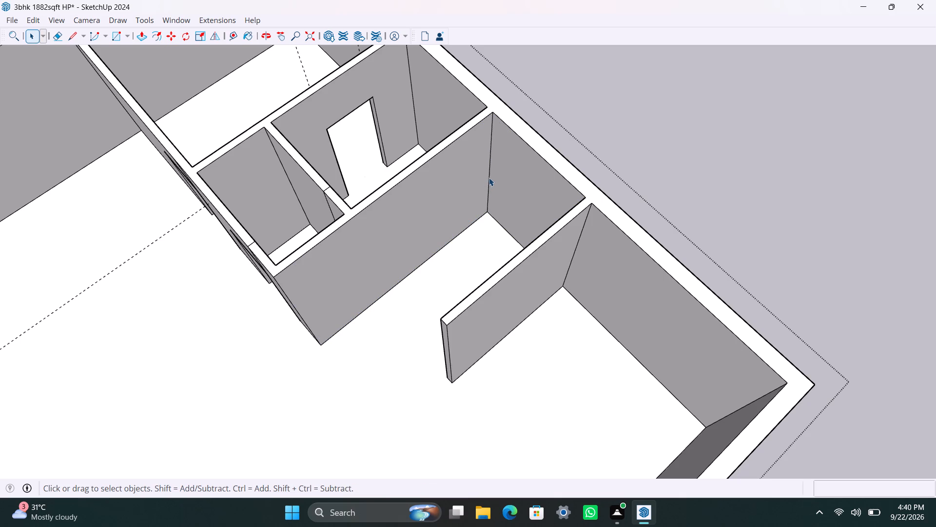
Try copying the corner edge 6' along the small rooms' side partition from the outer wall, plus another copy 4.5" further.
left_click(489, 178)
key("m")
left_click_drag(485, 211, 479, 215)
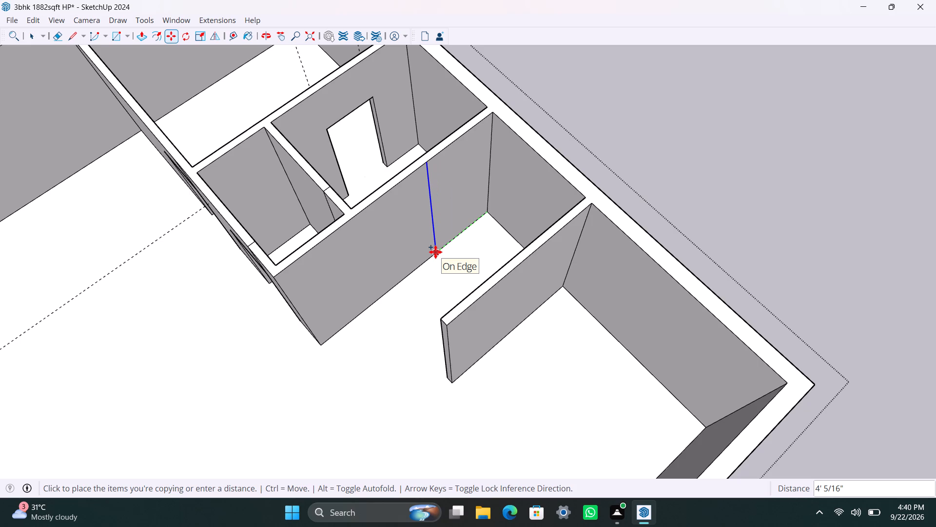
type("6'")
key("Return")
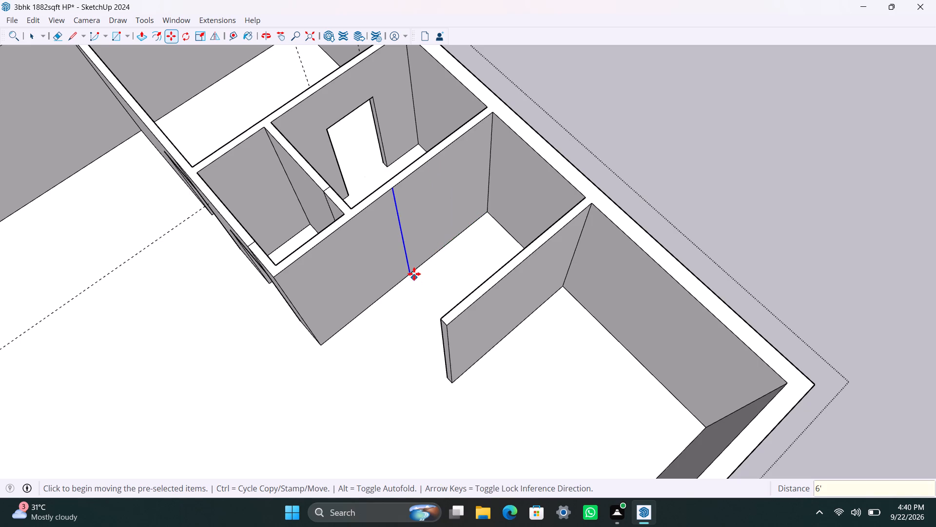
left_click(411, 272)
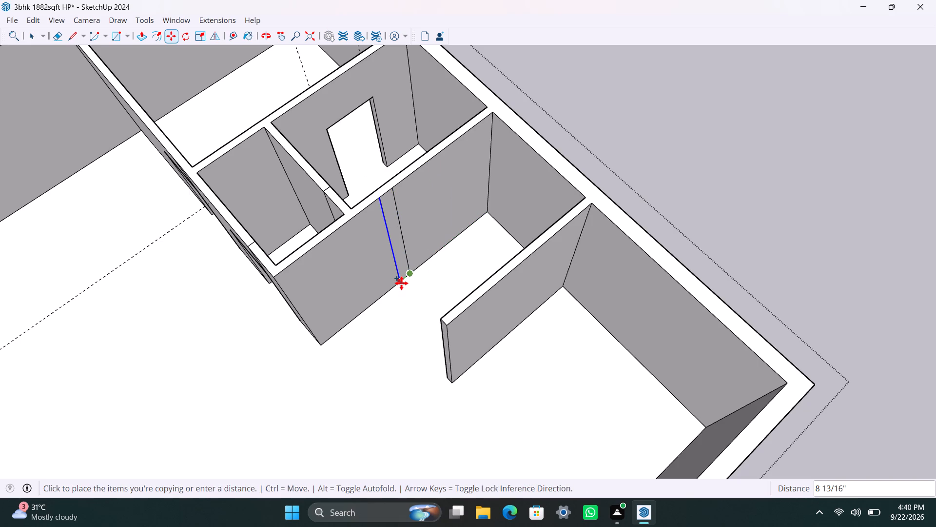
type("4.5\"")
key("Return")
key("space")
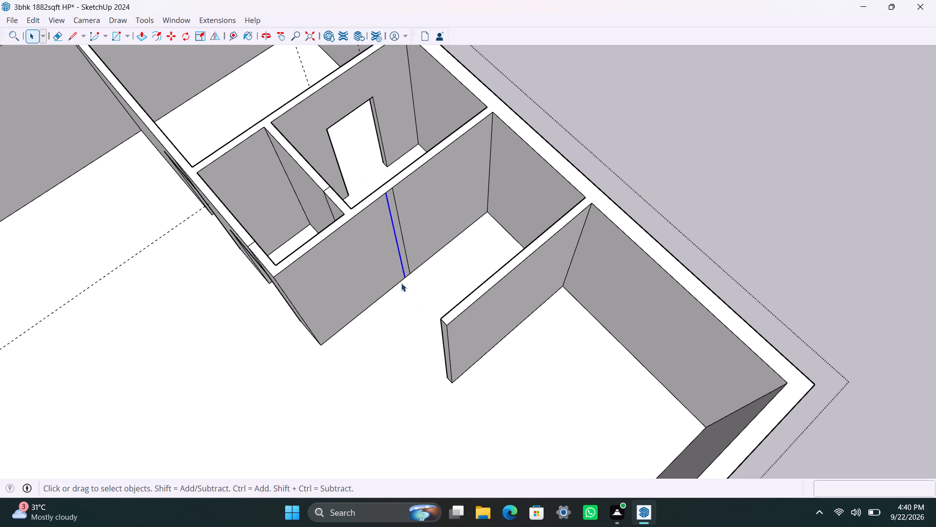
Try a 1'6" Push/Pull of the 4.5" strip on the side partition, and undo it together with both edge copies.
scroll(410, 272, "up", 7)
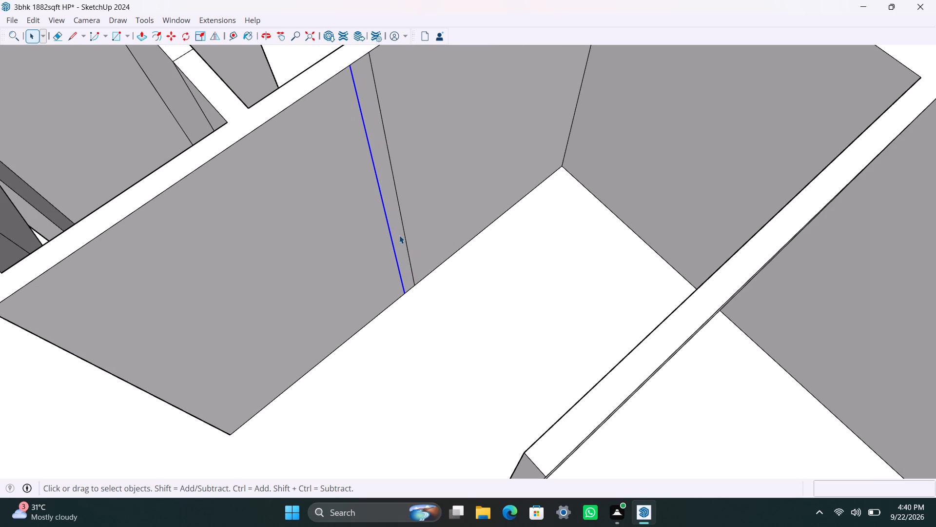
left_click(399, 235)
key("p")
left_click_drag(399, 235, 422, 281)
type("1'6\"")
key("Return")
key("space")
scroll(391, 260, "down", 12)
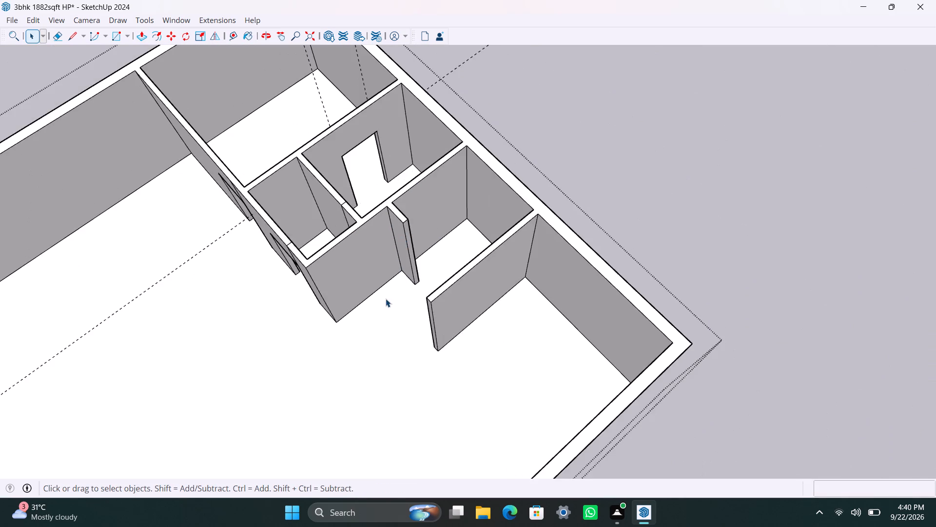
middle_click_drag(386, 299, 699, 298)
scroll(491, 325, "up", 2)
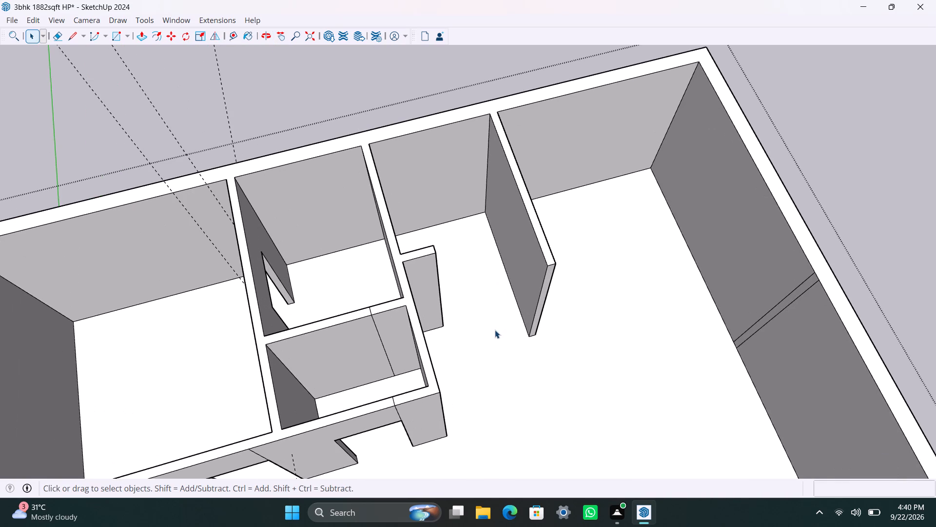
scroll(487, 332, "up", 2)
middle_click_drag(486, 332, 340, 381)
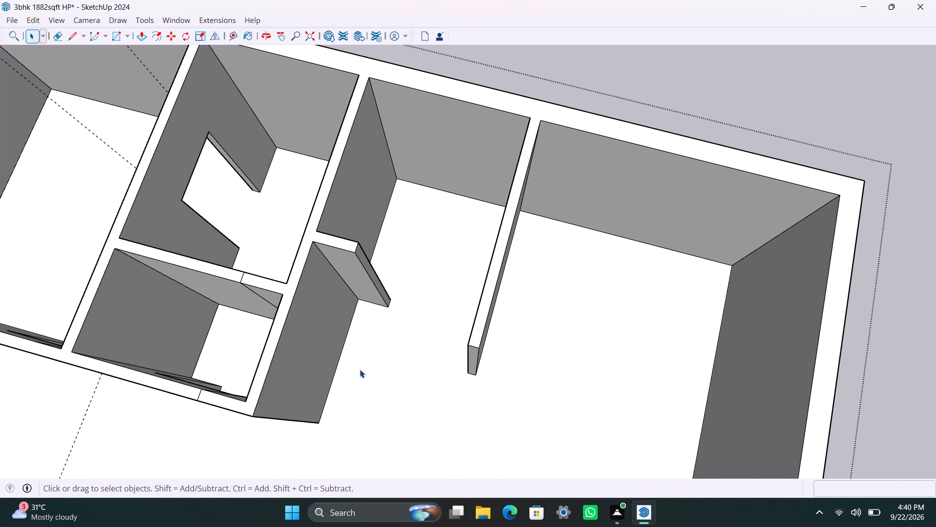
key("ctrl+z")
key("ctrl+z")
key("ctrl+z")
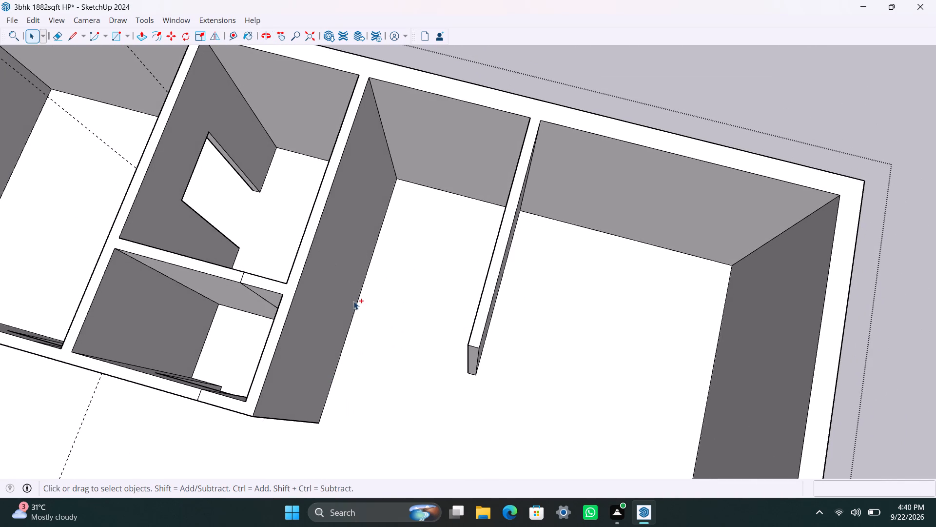
Copy the outer-wall corner edge 8' along the small rooms' side partition, and copy that edge another 4.5" to outline a strip.
left_click(388, 146)
key("m")
left_click_drag(402, 180, 399, 194)
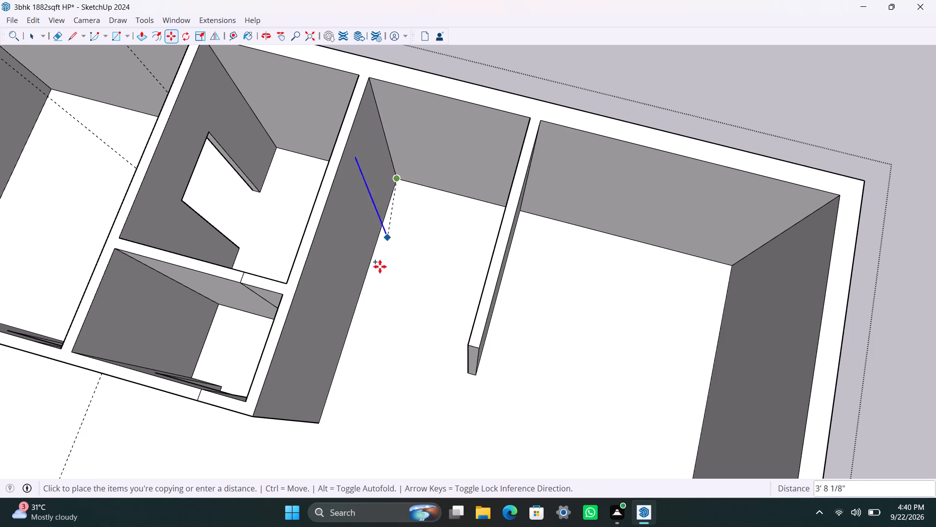
type("8'")
key("Return")
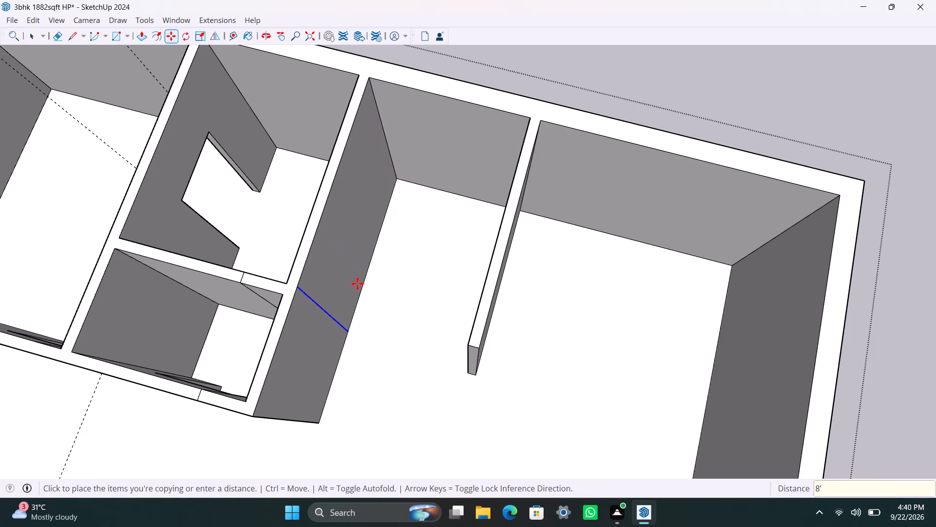
left_click(348, 328)
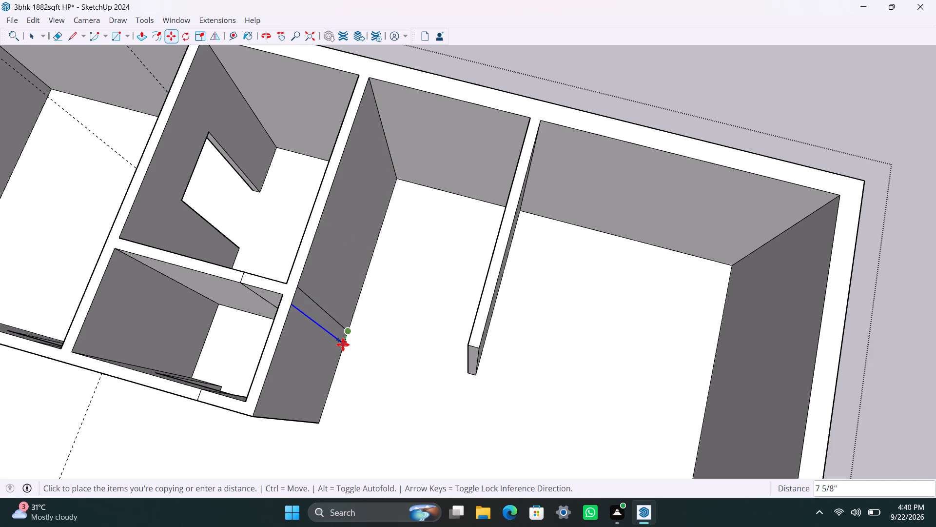
type("4.5\"")
key("Return")
key("space")
Push/Pull the 4.5" strip on the side partition 1'6" towards the new wall to form a stub.
scroll(343, 326, "up", 5)
left_click(332, 325)
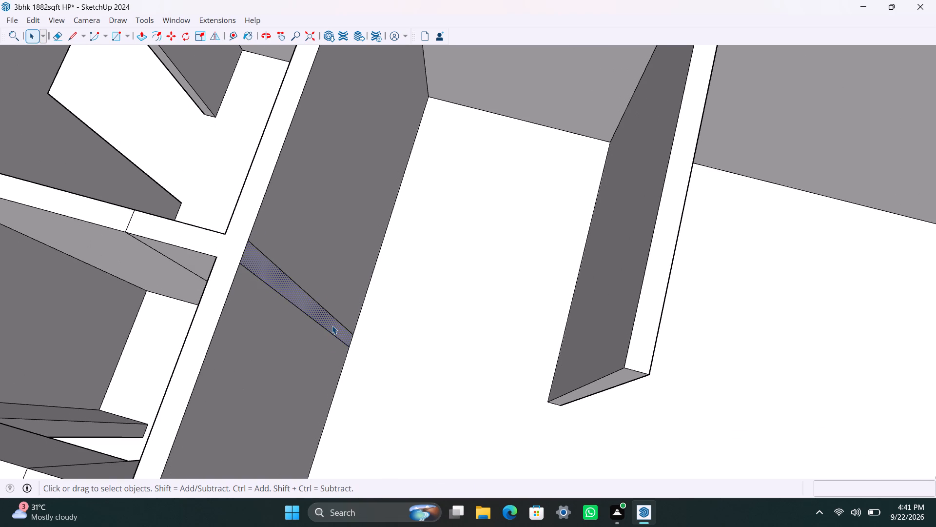
key("p")
left_click_drag(332, 325, 351, 342)
type("1'6\"")
key("Return")
key("space")
Copy the vertical end edge of the new parallel wall 4.5" back along its inner face to outline a strip facing the stub.
scroll(370, 343, "down", 11)
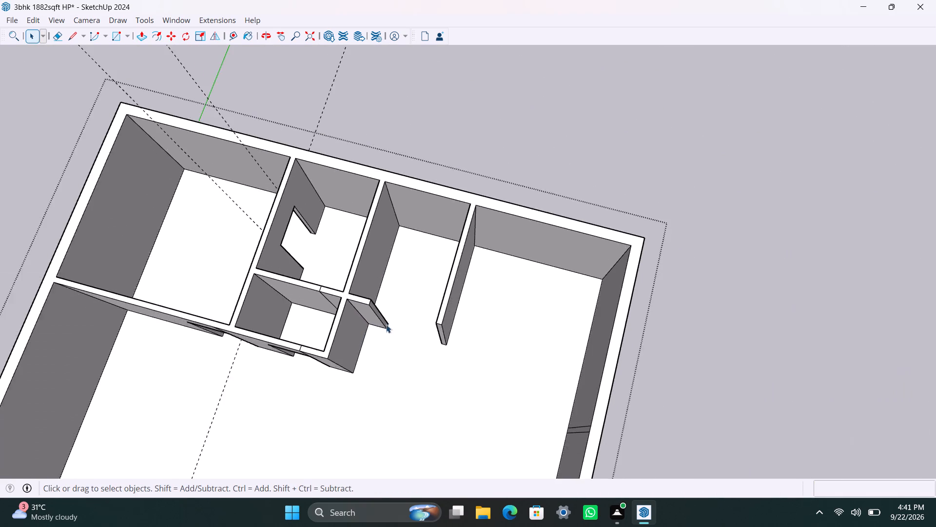
middle_click_drag(387, 325, 515, 337)
scroll(485, 352, "up", 3)
middle_click_drag(436, 363, 464, 363)
scroll(477, 356, "up", 7)
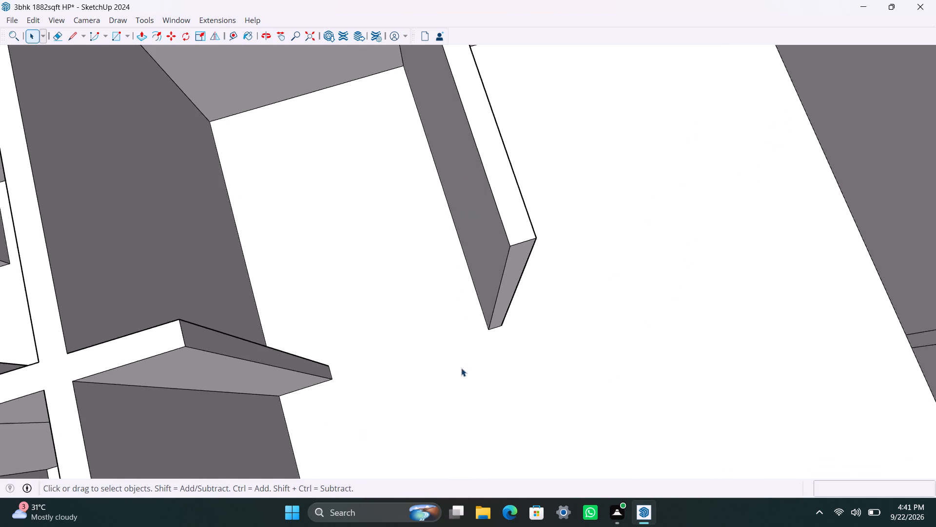
middle_click_drag(431, 393, 488, 365)
scroll(502, 319, "up", 1)
left_click(502, 318)
key("m")
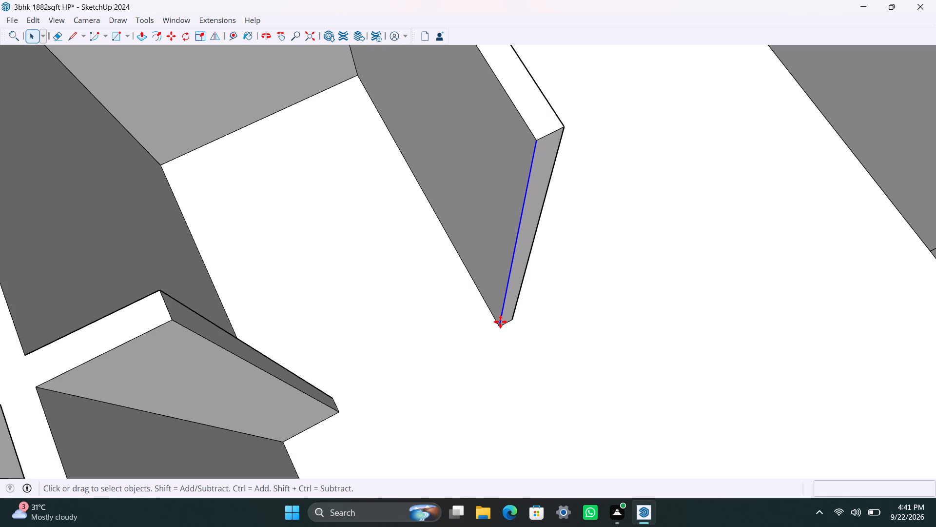
left_click(500, 322)
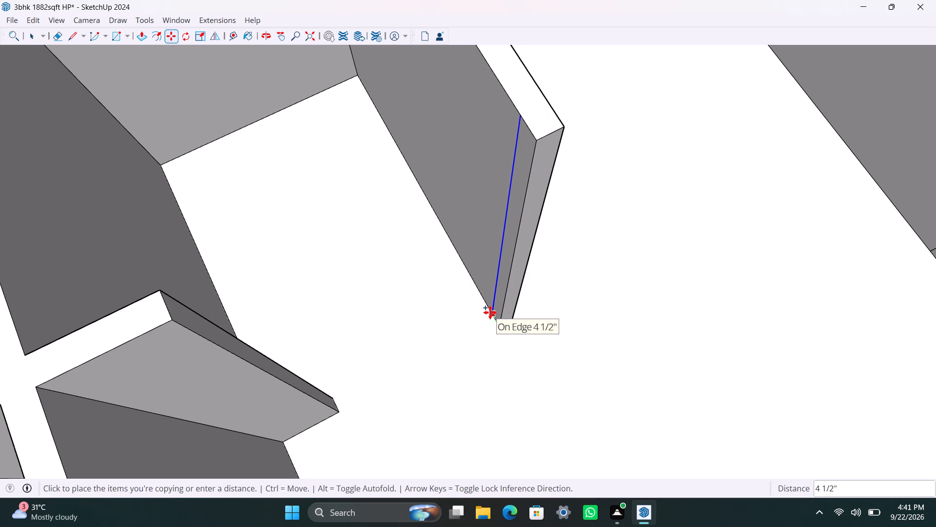
type("4.5\"")
key("Return")
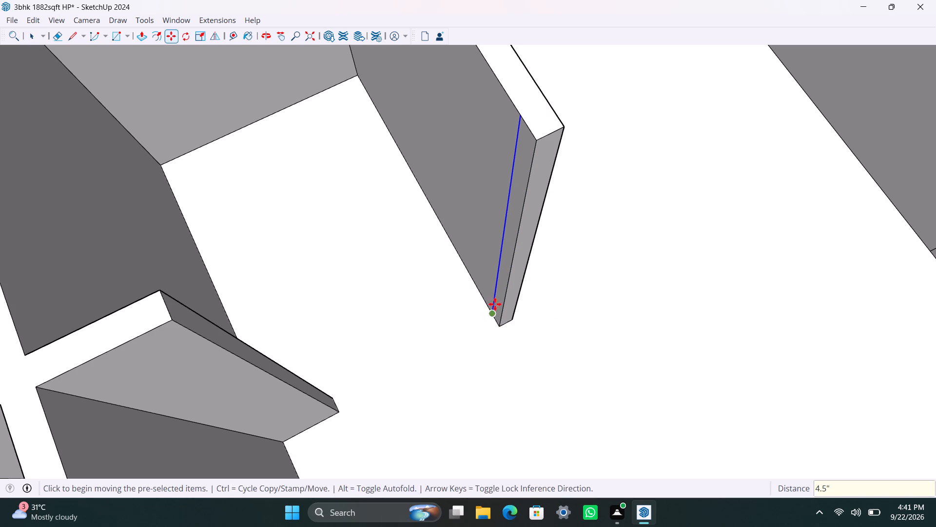
key("space")
Push/Pull the 4.5" end strip of the new wall 1'6" towards the opposite stub.
left_click(499, 291)
key("p")
left_click_drag(499, 291, 479, 315)
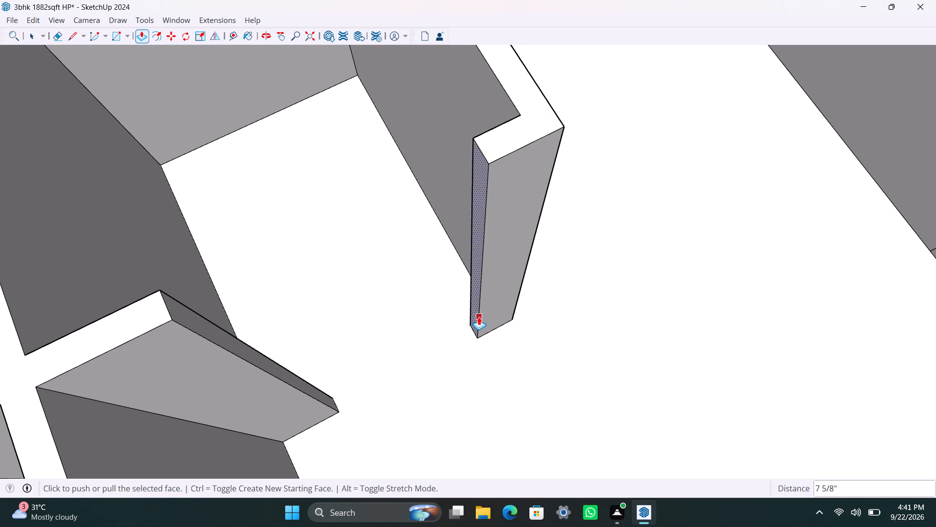
key("1")
type("'6\"")
key("Return")
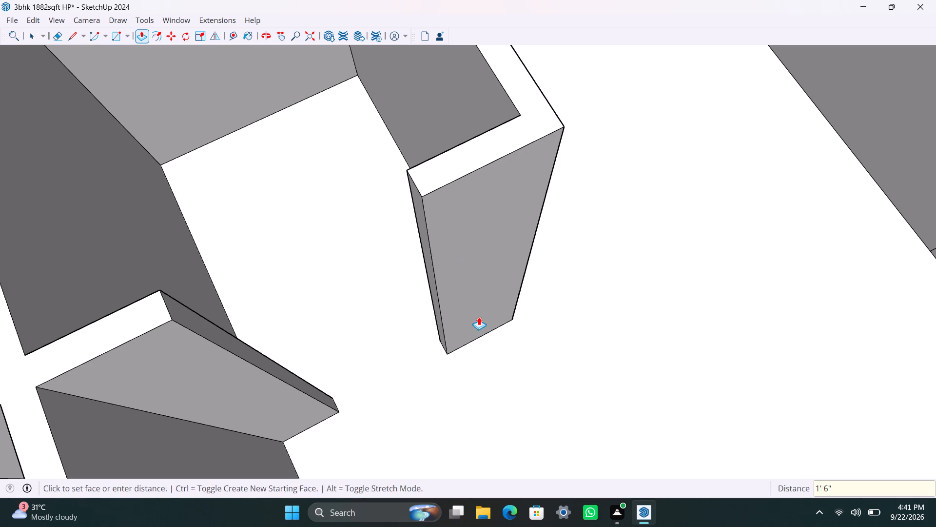
key("space")
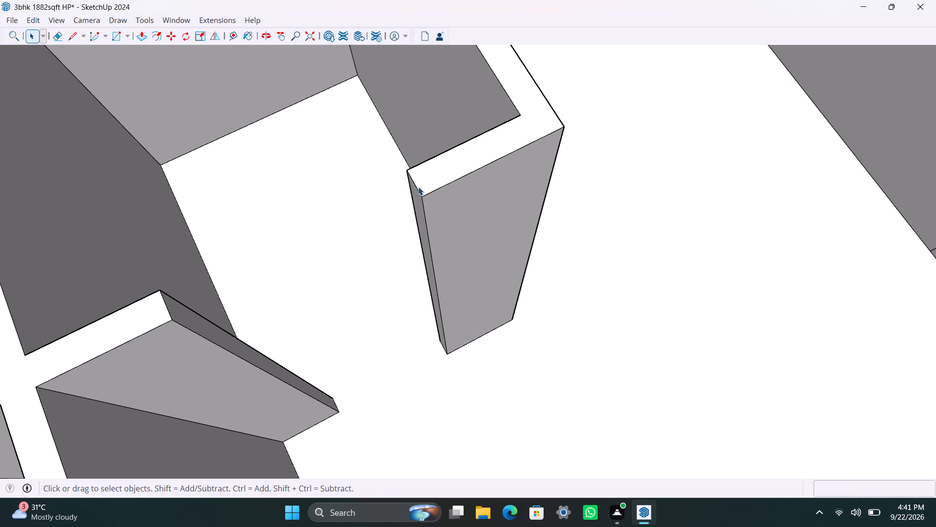
Copy the top edge of the new stub's end face 3' down to mark the door head.
left_click(418, 191)
key("m")
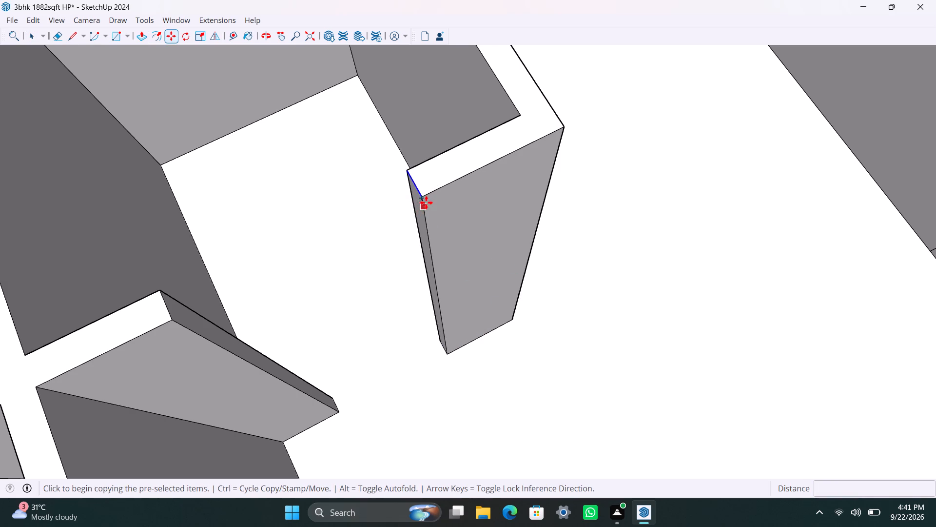
left_click(424, 198)
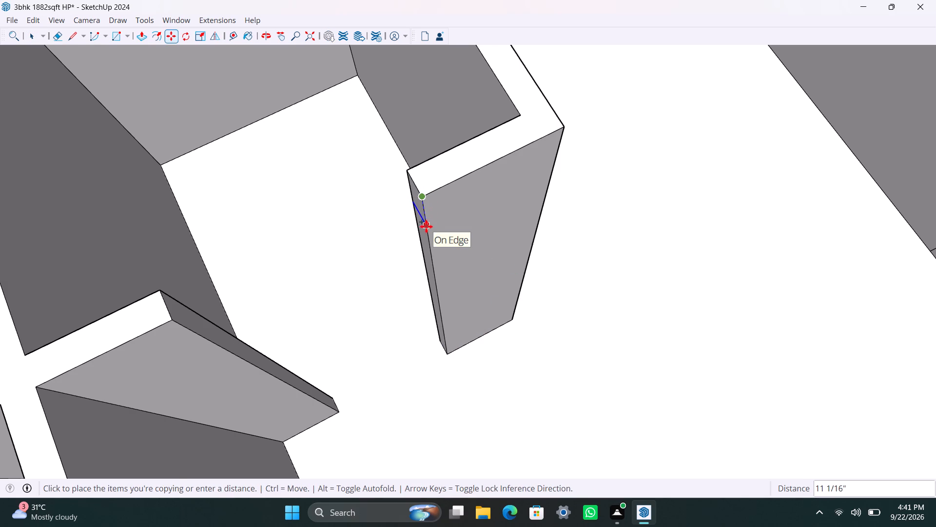
type("3'")
key("Return")
key("space")
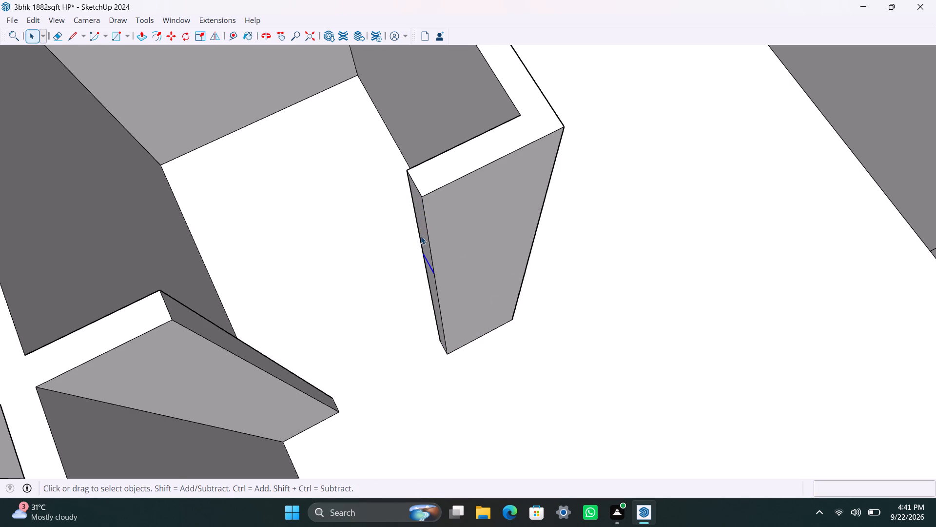
Push/Pull the area above the door head across the 3' gap to the opposite stub, closing the wall over the door opening.
left_click(423, 230)
key("p")
left_click_drag(423, 230, 190, 301)
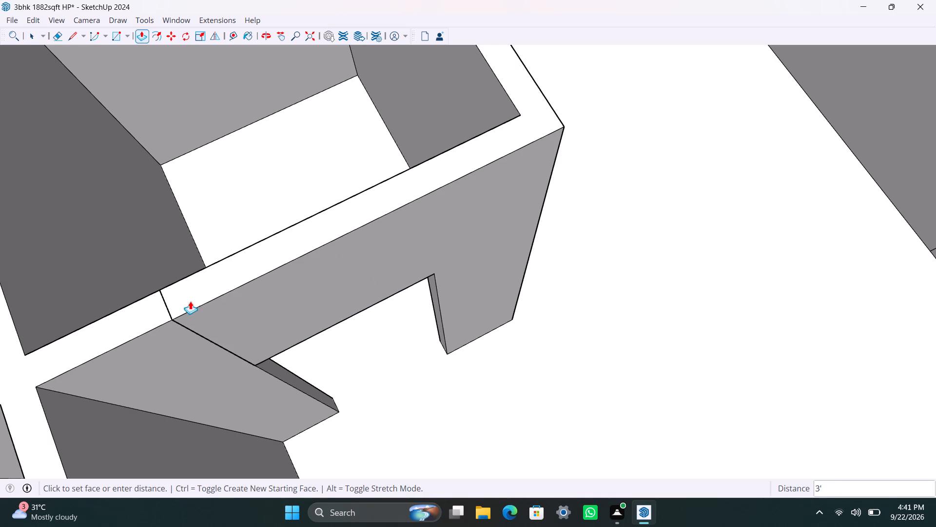
left_click_drag(190, 301, 180, 311)
Save the model.
key("ctrl+s")
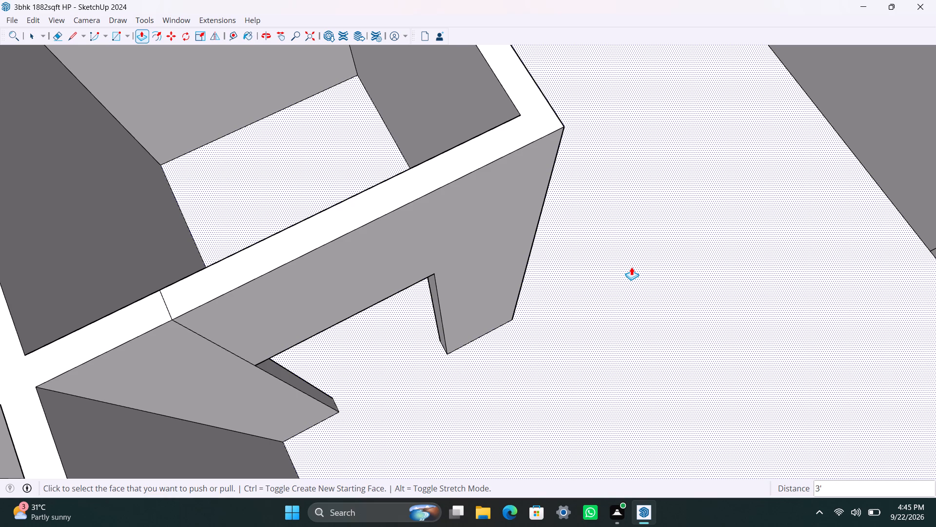
Examine the small rooms, their door openings and the remaining open floor area from several angles.
scroll(556, 271, "down", 3)
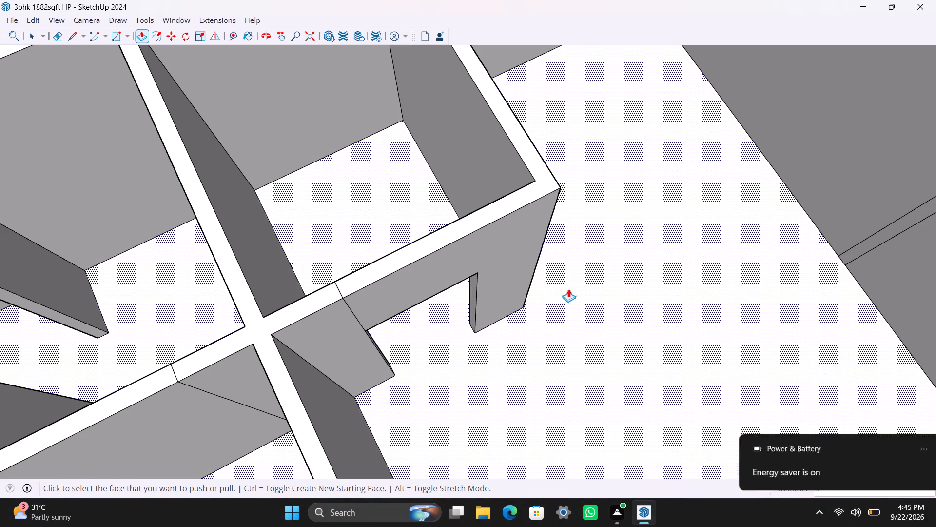
scroll(571, 293, "down", 2)
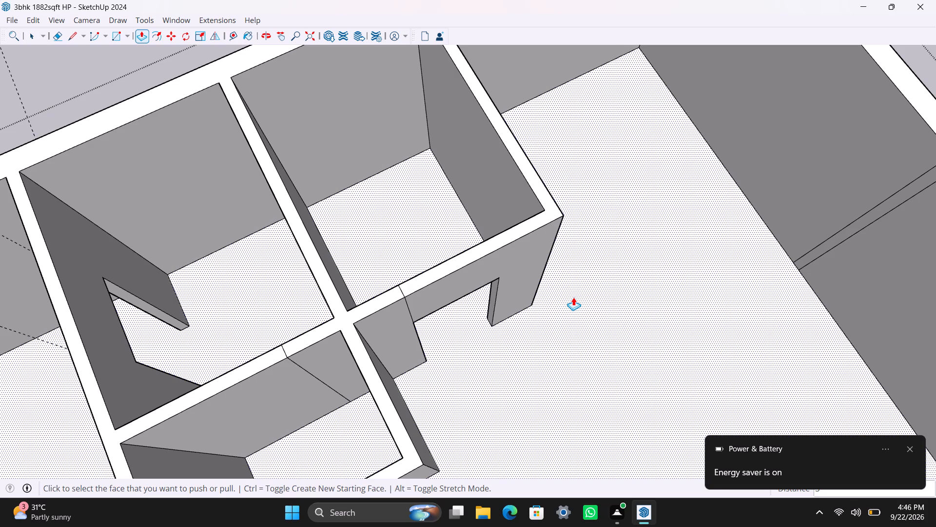
scroll(585, 304, "down", 5)
middle_click_drag(608, 291, 358, 234)
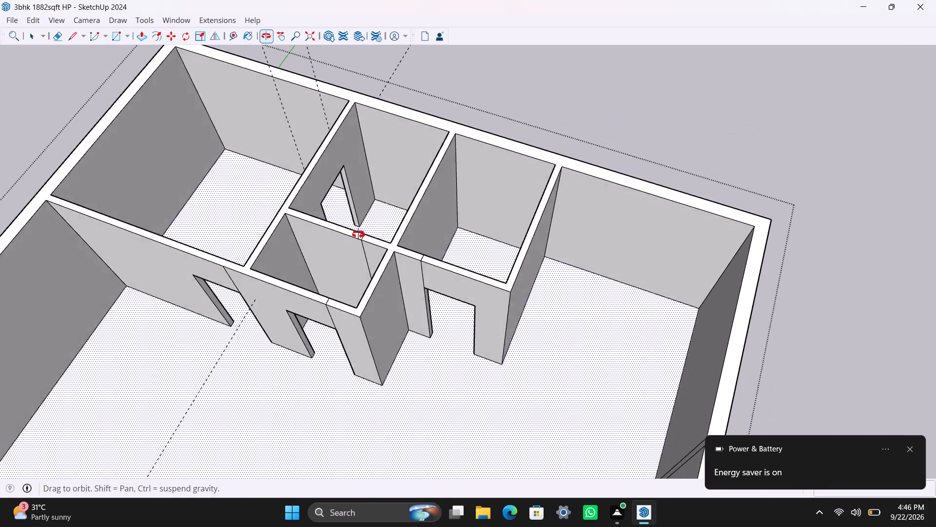
middle_click_drag(358, 234, 358, 233)
scroll(574, 262, "up", 2)
scroll(559, 360, "down", 3)
middle_click_drag(544, 351, 526, 189, "shift")
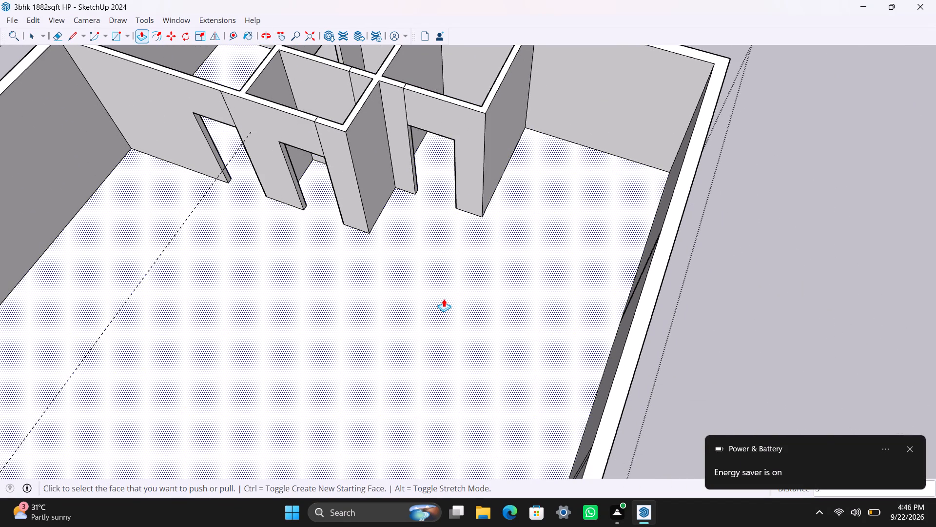
scroll(462, 298, "up", 2)
middle_click_drag(475, 302, 520, 426)
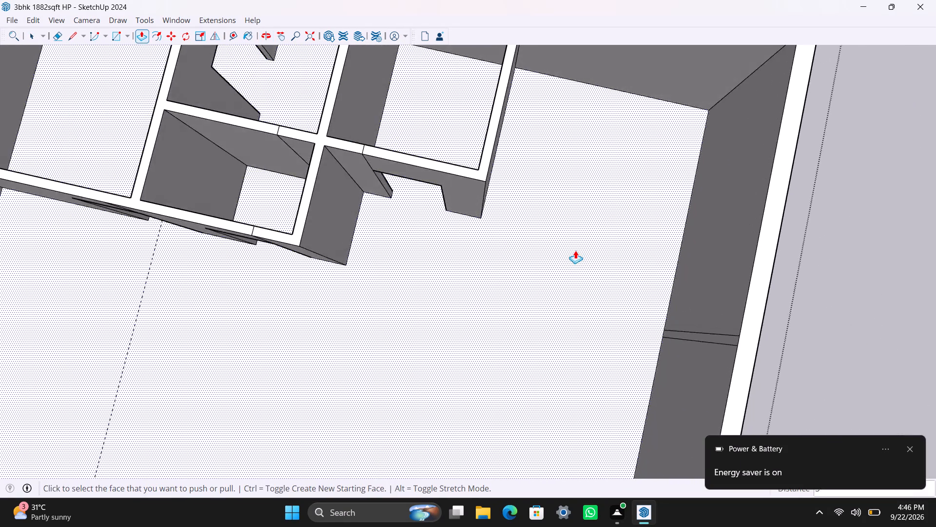
scroll(575, 253, "down", 2)
middle_click_drag(568, 263, 517, 332, "shift")
scroll(551, 187, "up", 2)
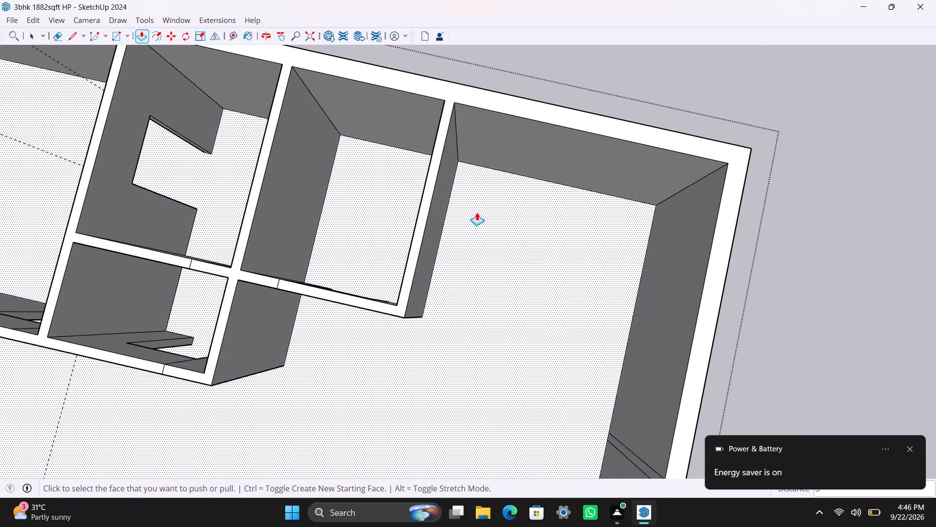
Copy the open area's vertical inner corner edge 12' along the adjoining outer wall.
key("space")
left_click(458, 142)
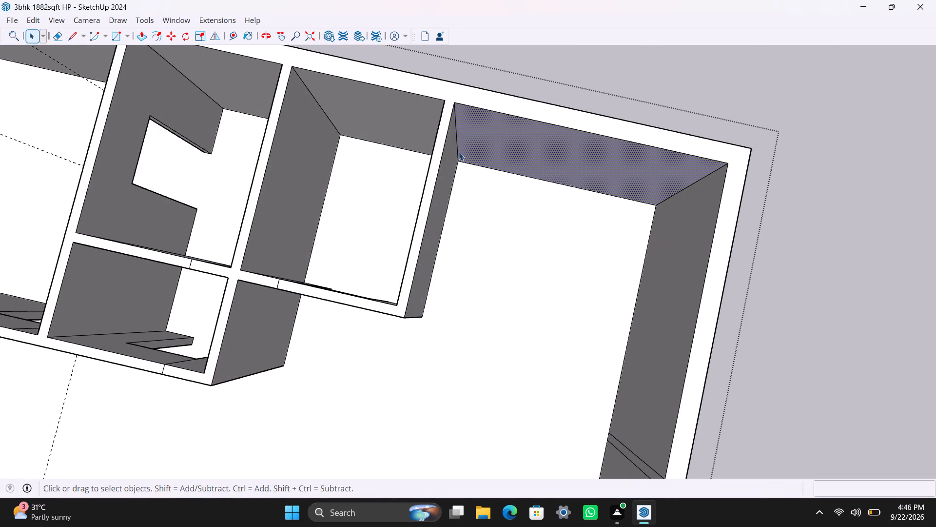
left_click(457, 152)
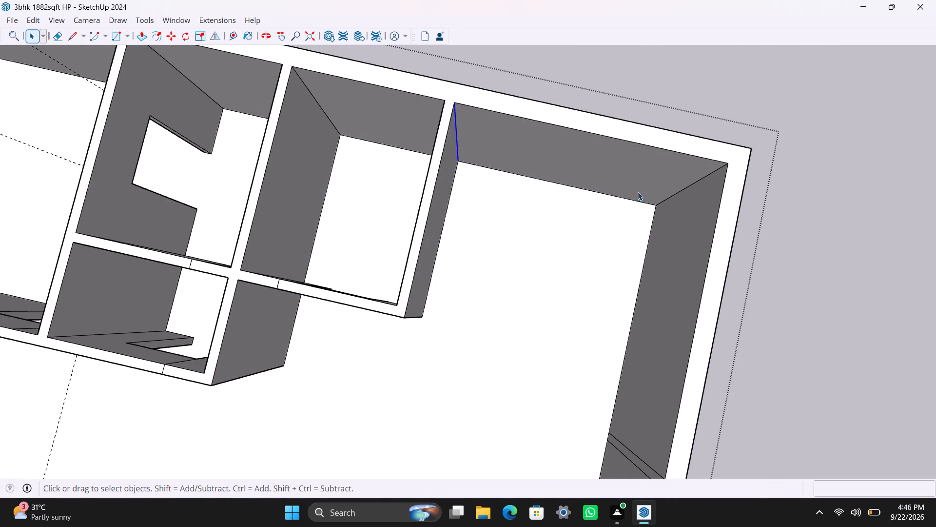
left_click(668, 201)
left_click(661, 203)
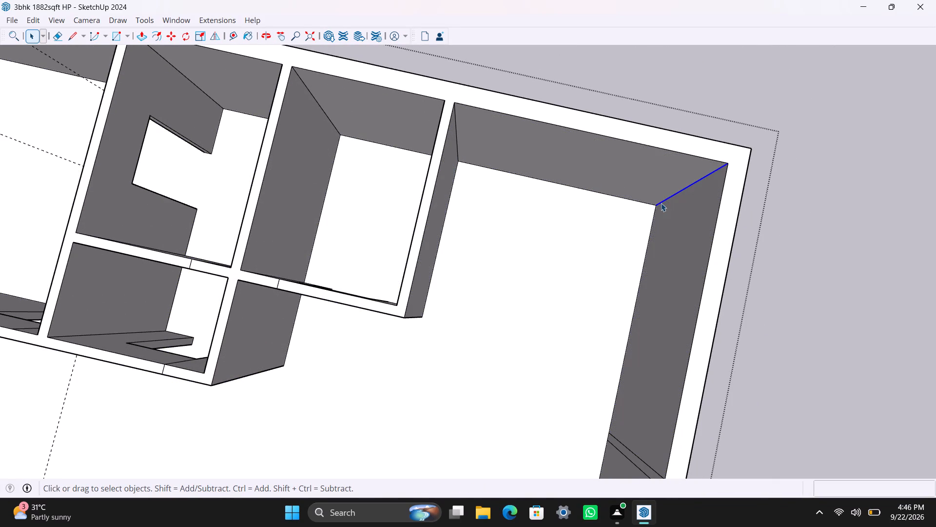
key("m")
left_click(653, 206)
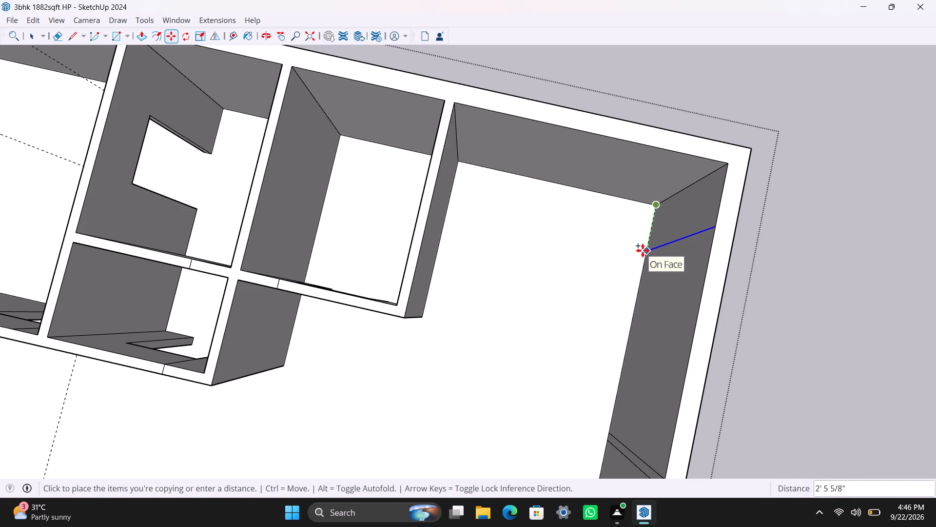
type("12")
key("apostrophe")
key("Return")
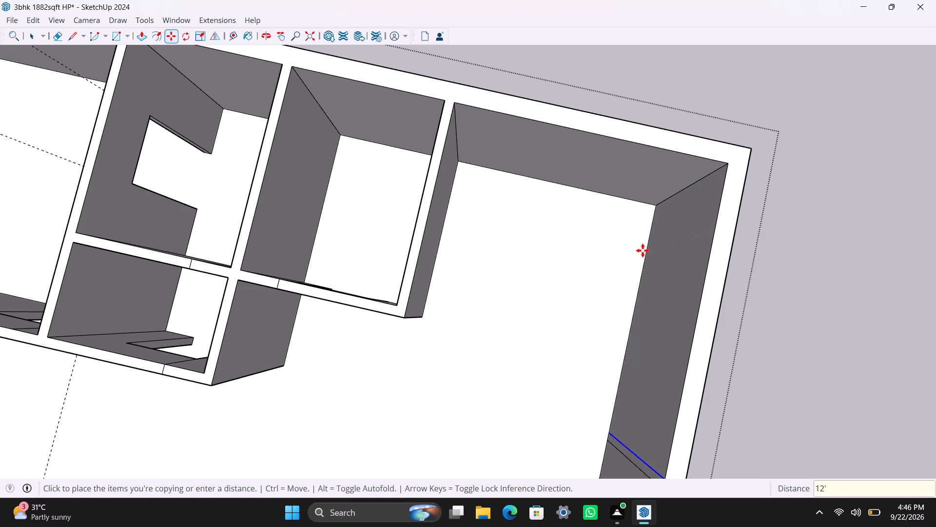
Push/Pull the narrow strip at the 12' mark about 10' 7 1/2" out from the outer wall, level with the small-room wall's end.
scroll(627, 378, "down", 6)
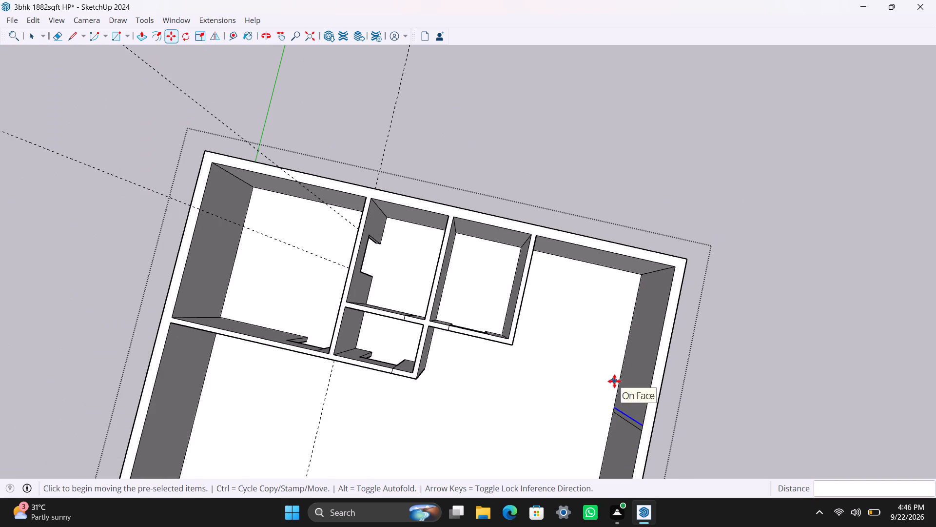
middle_click_drag(619, 377, 644, 296, "shift")
scroll(656, 322, "up", 4)
middle_click_drag(631, 369, 840, 235)
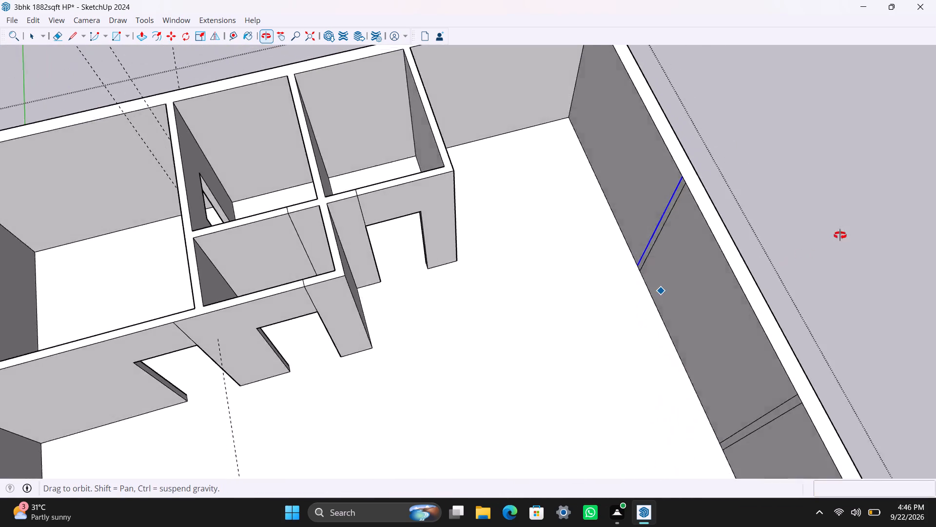
middle_click_drag(840, 235, 853, 229)
key("space")
scroll(627, 232, "up", 5)
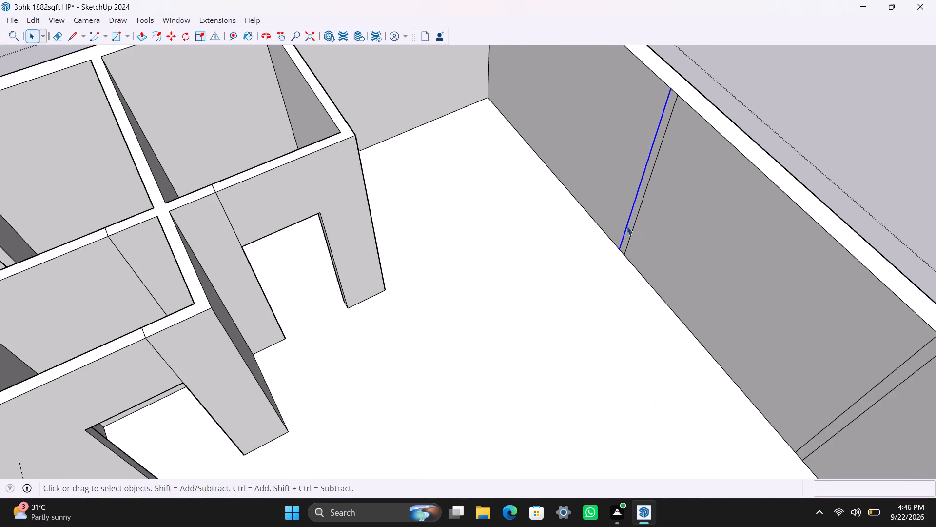
left_click(634, 223)
key("p")
left_click_drag(634, 223, 588, 270)
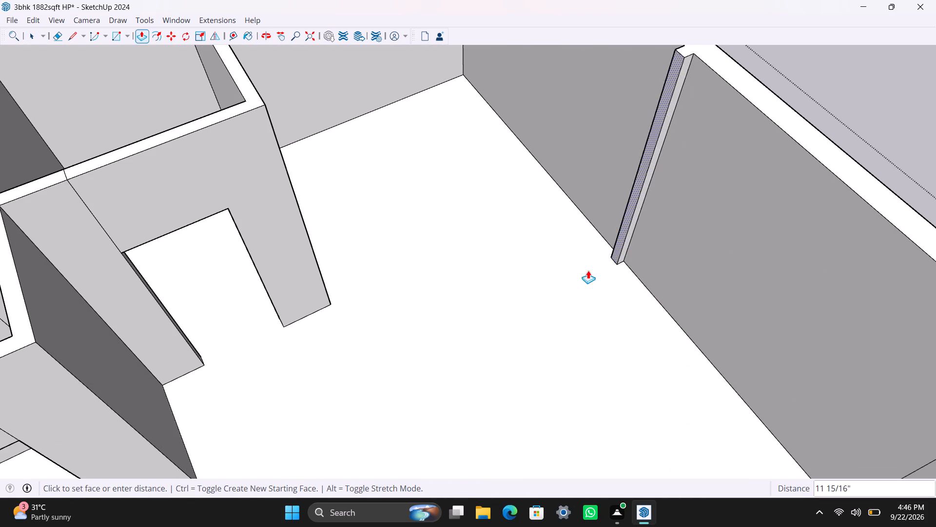
left_click_drag(588, 270, 317, 258)
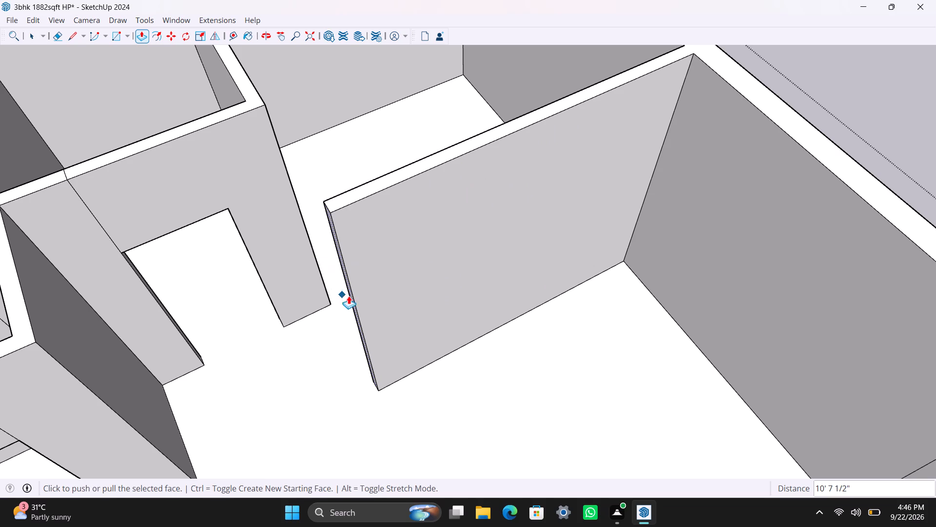
Push/Pull the free end of the new partition a further 4.5".
left_click(351, 299)
type("4.5\"")
key("Return")
key("space")
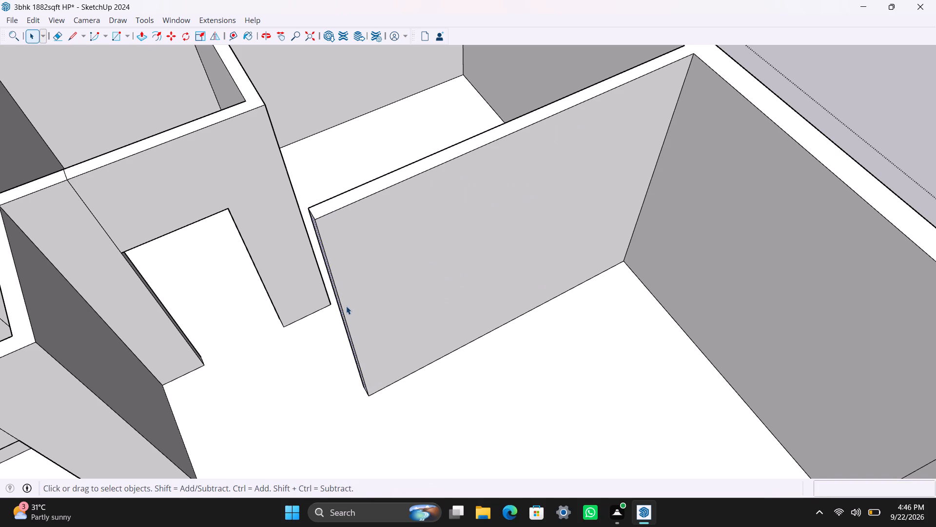
Copy the vertical end edge of the facing small-room wall 4.5" inward along its face, marking a partition-width strip.
scroll(324, 283, "up", 1)
left_click(324, 283)
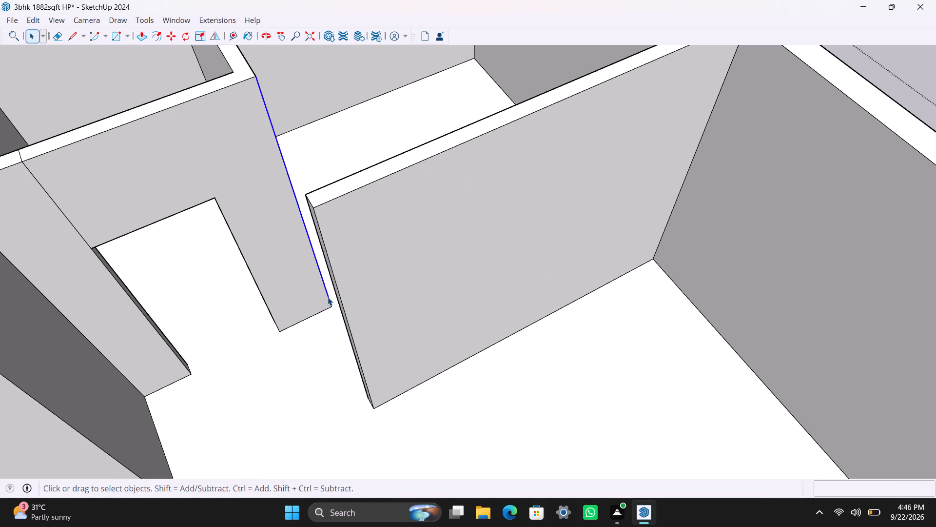
key("m")
left_click(332, 307)
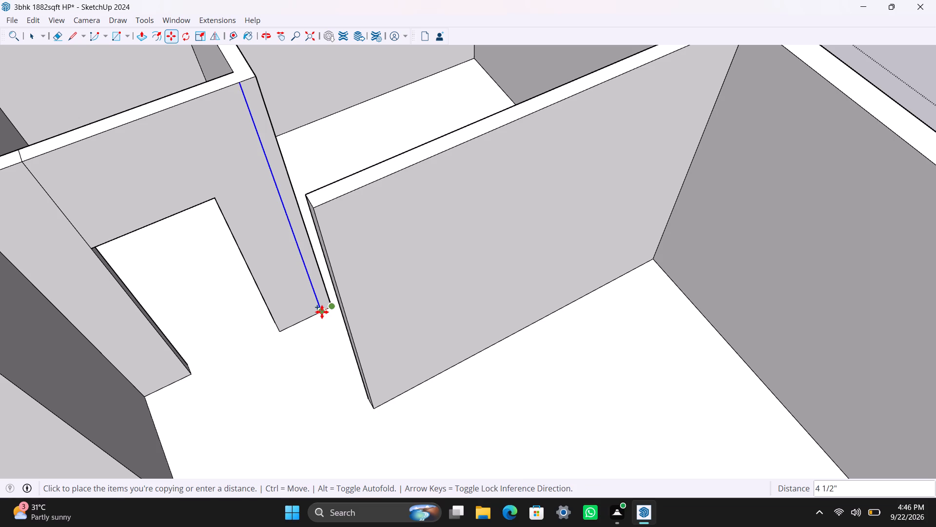
type("4.5\"")
key("Return")
key("space")
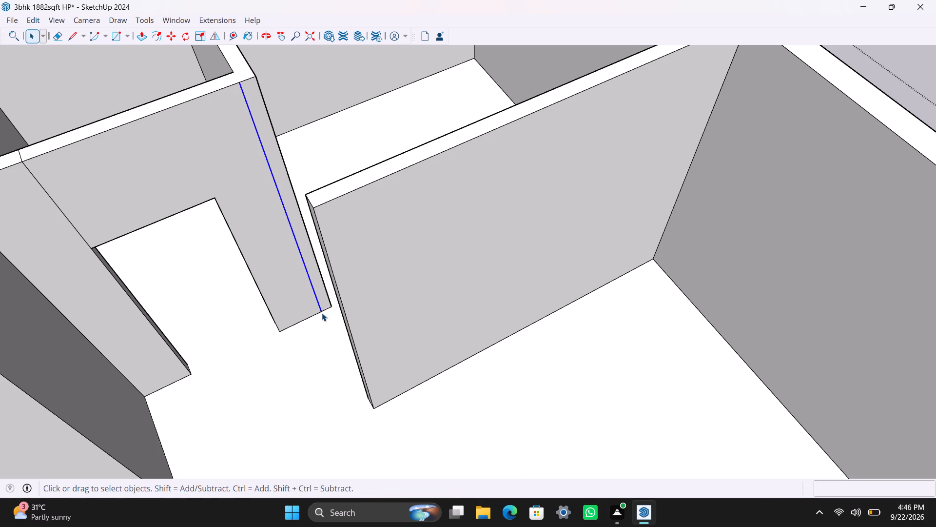
Select the 4.5" strip at the small-room wall's end and examine the gap between it and the new partition.
left_click(306, 249)
scroll(313, 365, "down", 4)
middle_click_drag(319, 366, 546, 372)
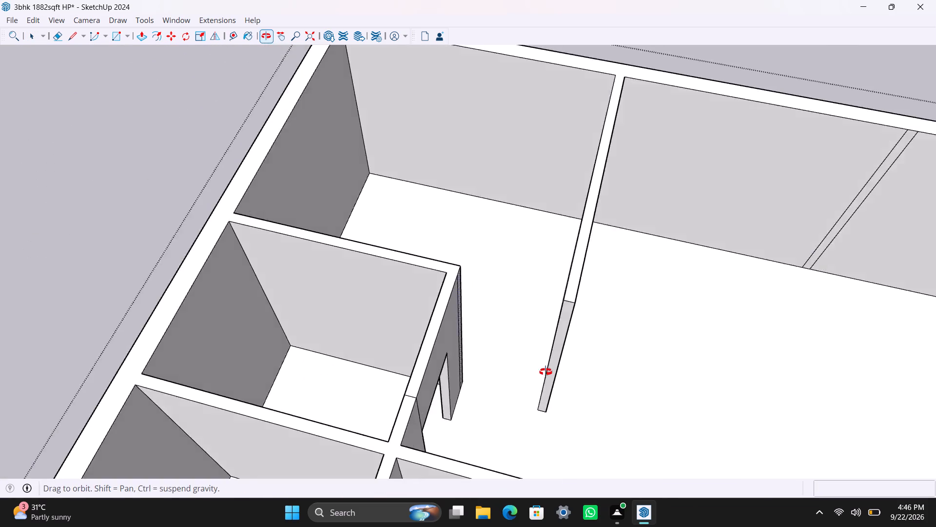
middle_click_drag(546, 372, 552, 369)
scroll(552, 369, "down", 3)
middle_click_drag(546, 390, 546, 349, "shift")
scroll(565, 336, "up", 4)
middle_click_drag(529, 354, 520, 381)
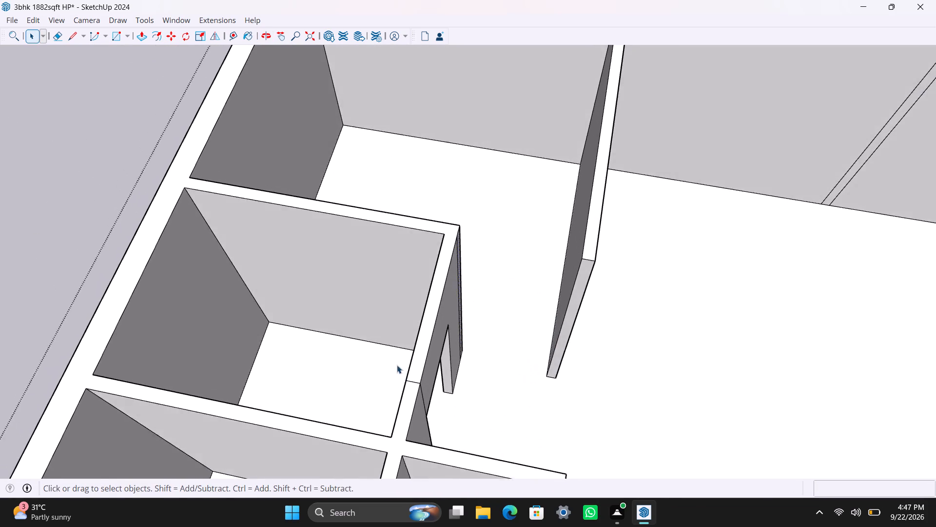
scroll(451, 355, "up", 4)
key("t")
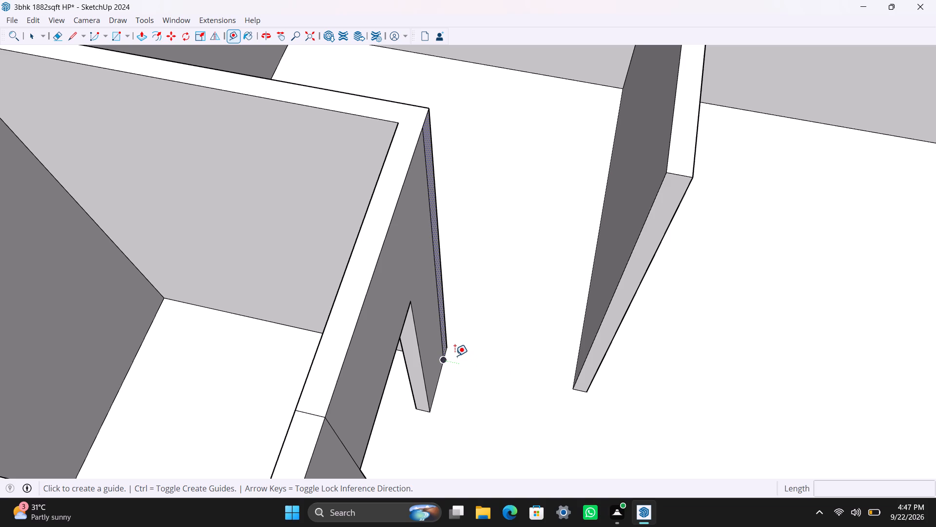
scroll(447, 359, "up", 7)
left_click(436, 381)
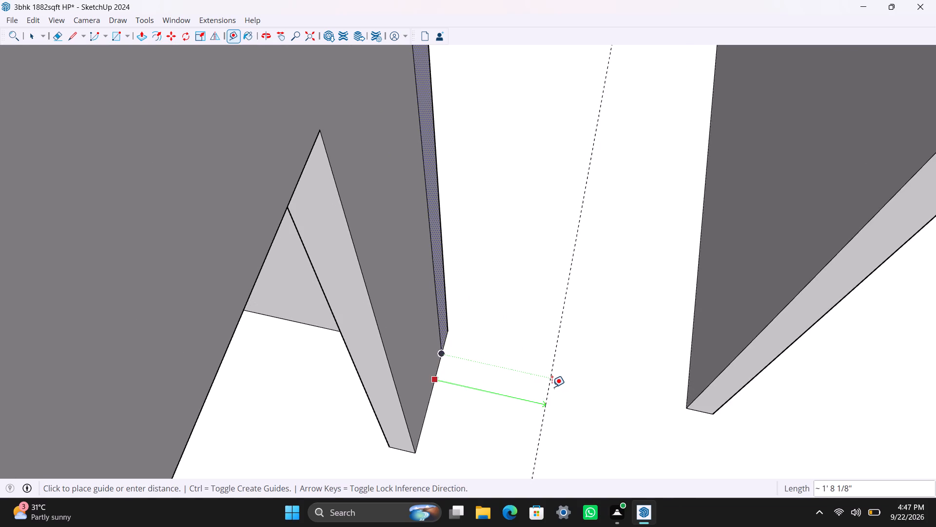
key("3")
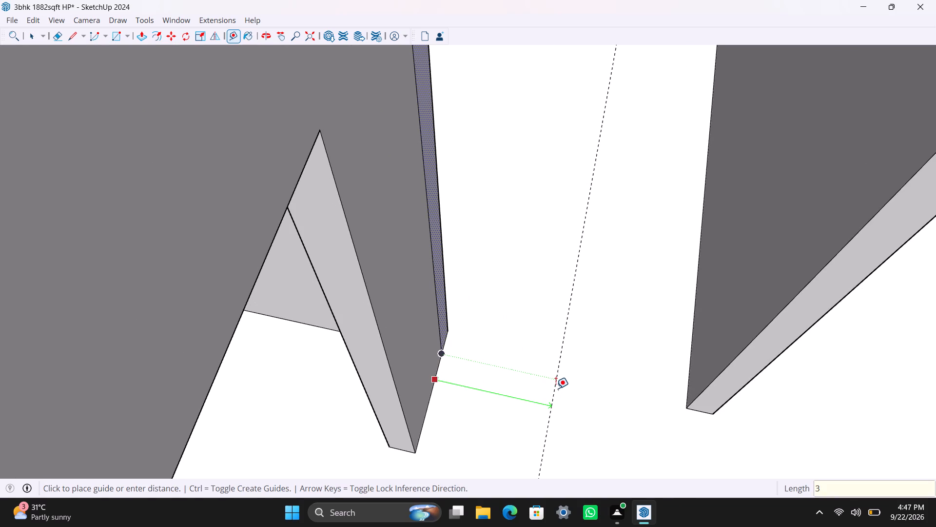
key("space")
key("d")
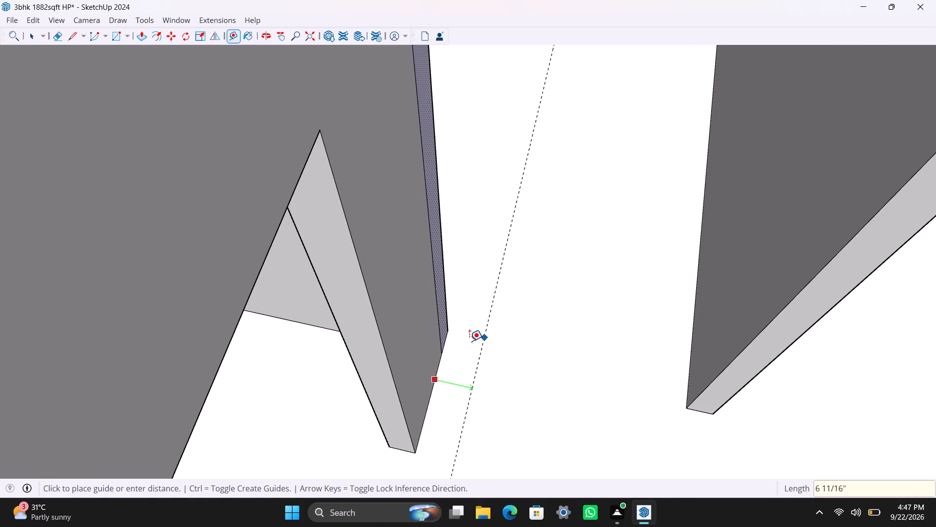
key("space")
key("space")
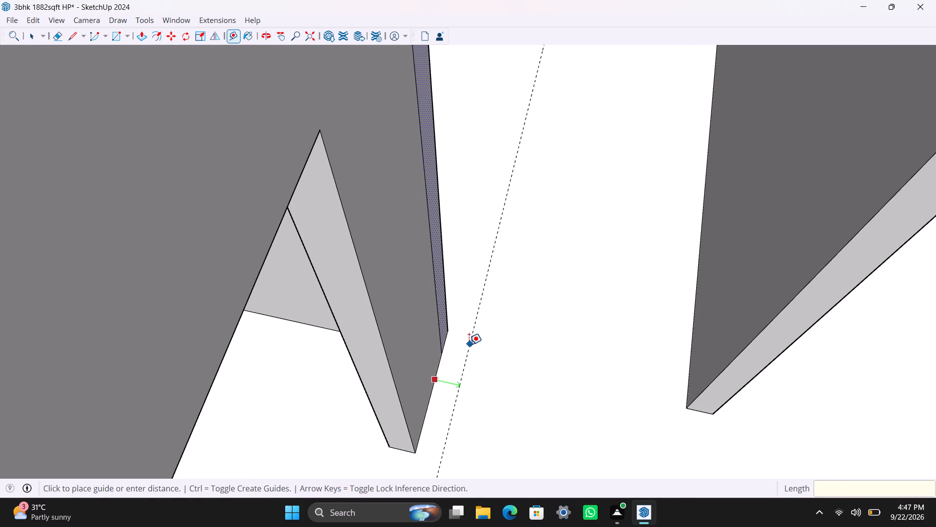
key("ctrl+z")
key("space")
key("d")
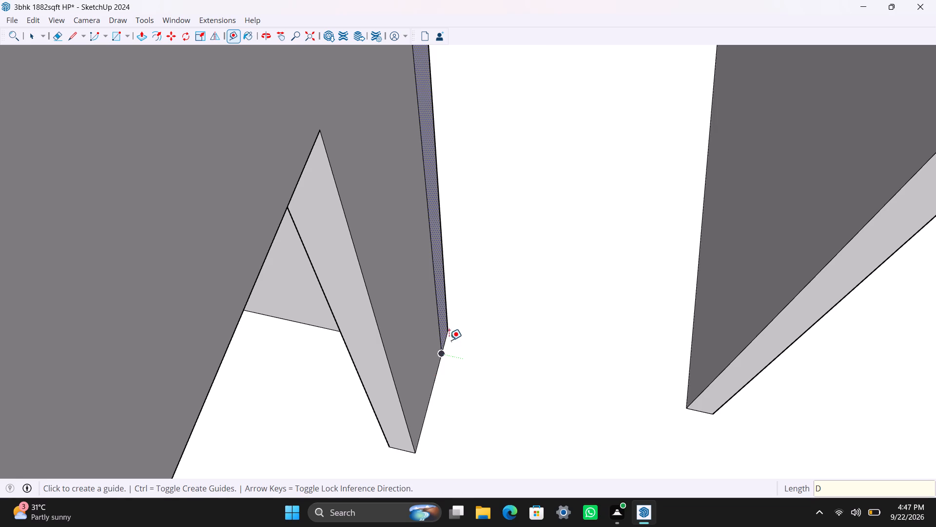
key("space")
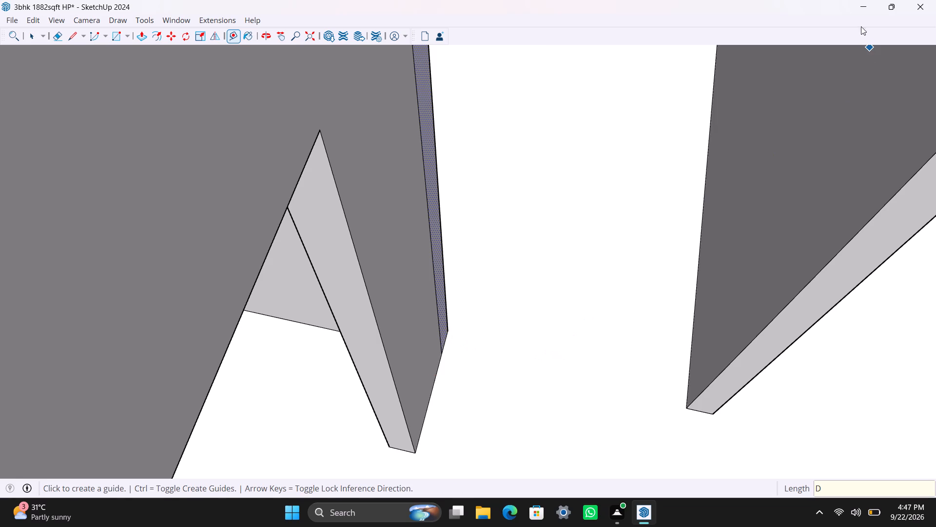
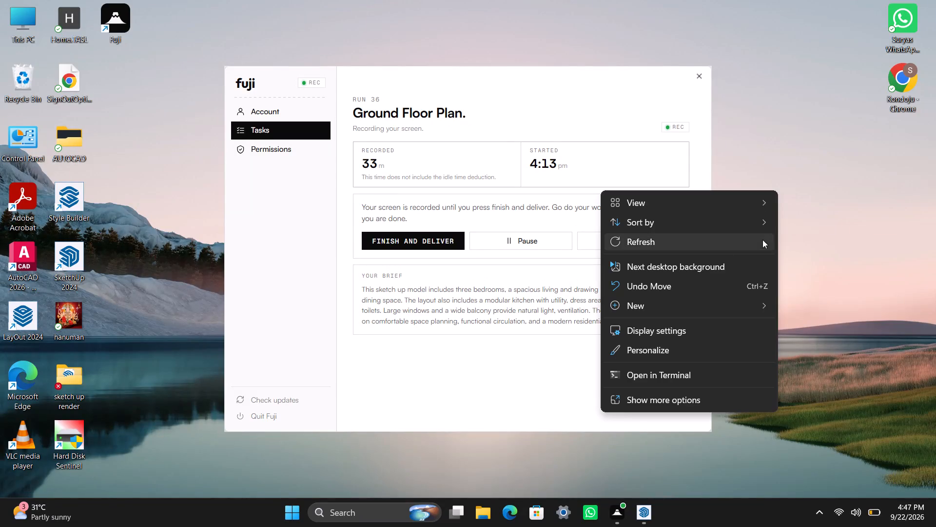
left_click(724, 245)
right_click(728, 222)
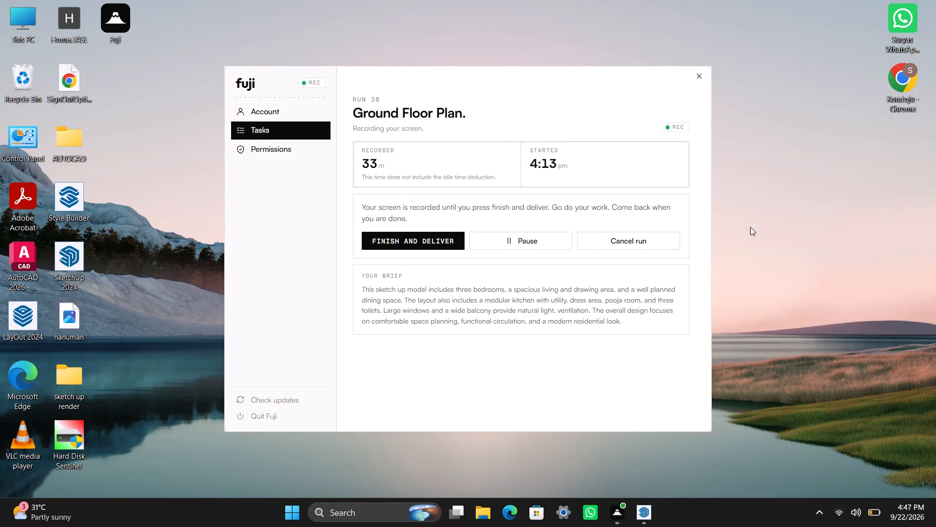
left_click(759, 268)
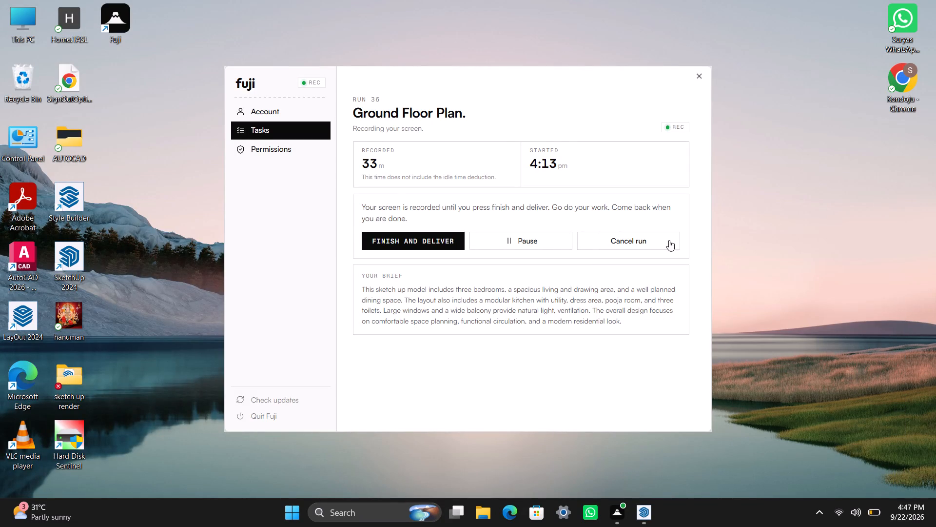
Return to SketchUp and measure the gap between the strip at the small-room wall's end and the facing partition.
left_click(642, 507)
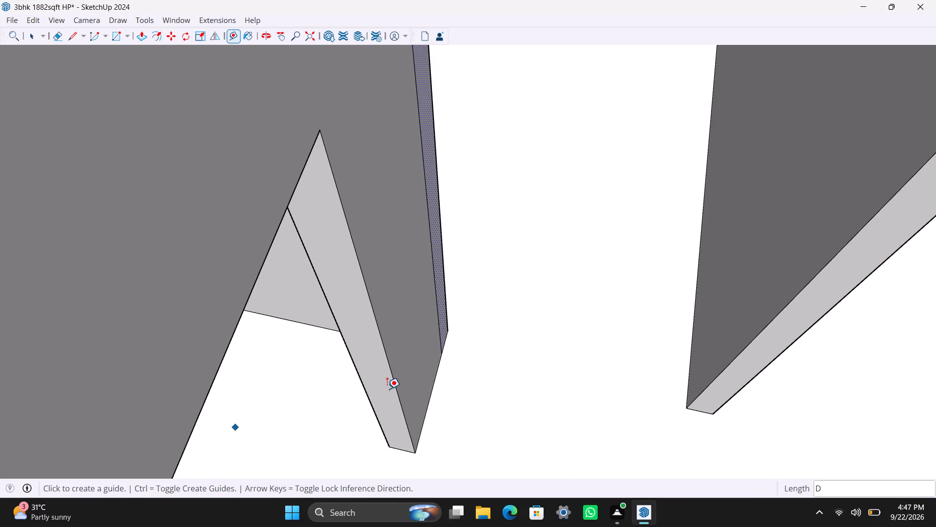
key("space")
key("space")
key("space")
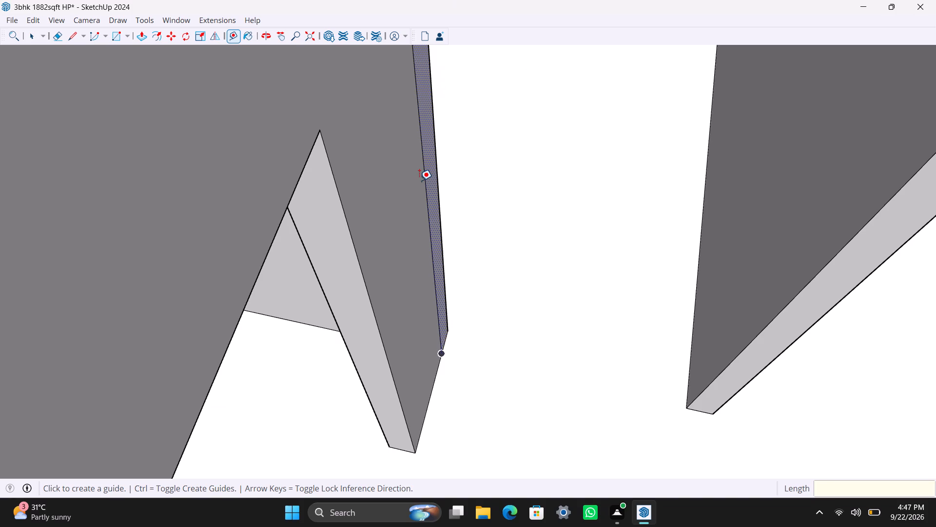
key("Escape")
key("Escape")
key("Escape")
key("space")
scroll(451, 362, "down", 6)
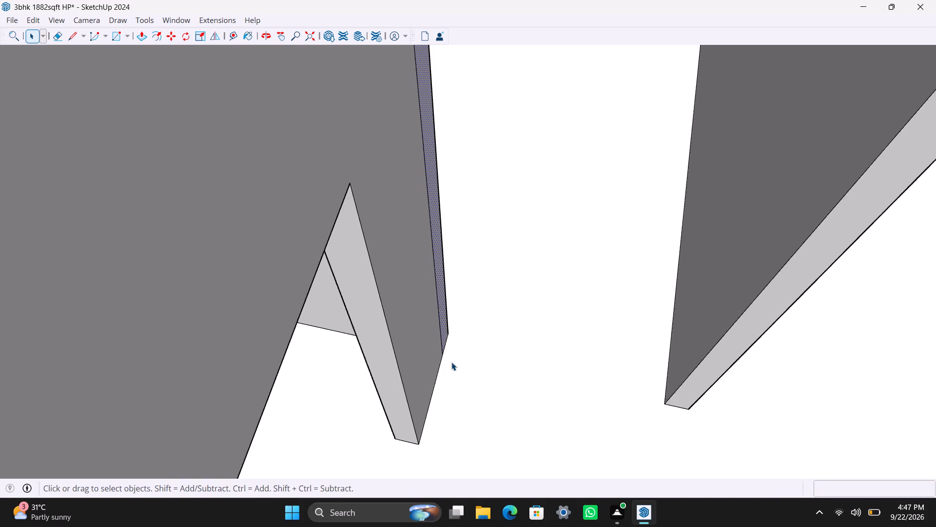
middle_click_drag(454, 358, 406, 321, "shift")
scroll(470, 359, "up", 4)
middle_click_drag(462, 367, 513, 376)
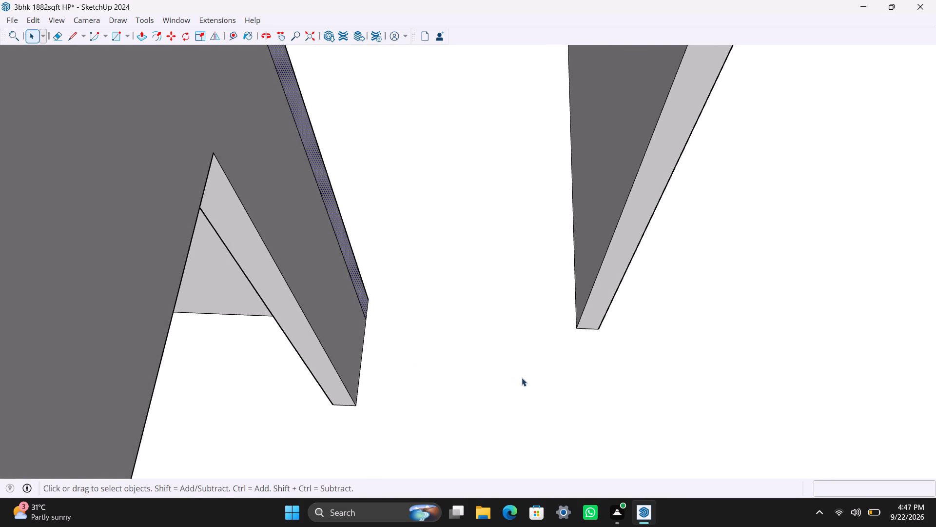
key("d")
left_click_drag(370, 297, 370, 301)
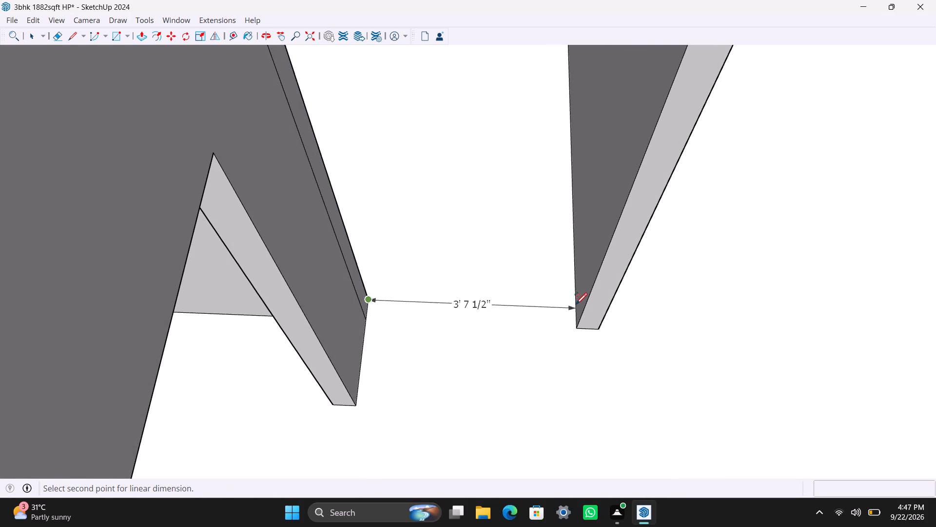
left_click(577, 303)
key("space")
Push/Pull the 4.5" strip at the small-room wall's end 7.5" toward the facing partition.
left_click(367, 307)
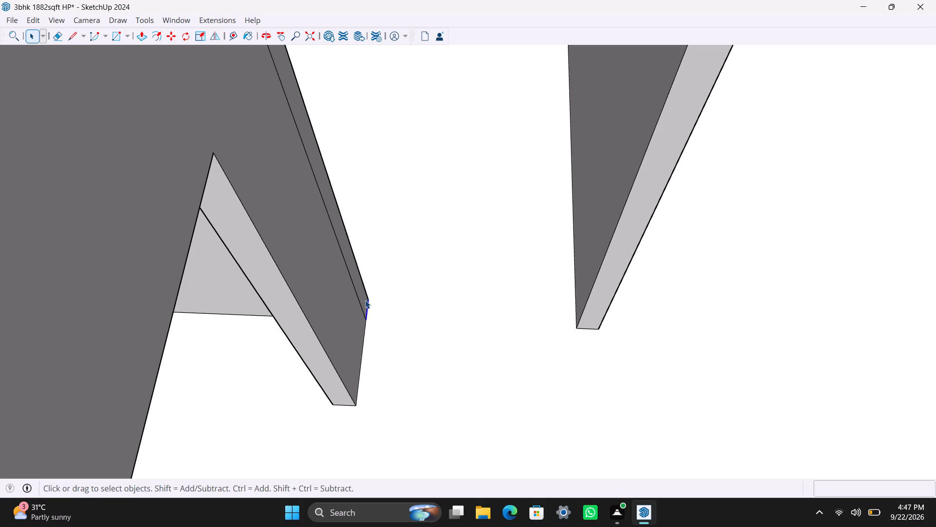
left_click(365, 300)
key("p")
left_click_drag(365, 300, 372, 303)
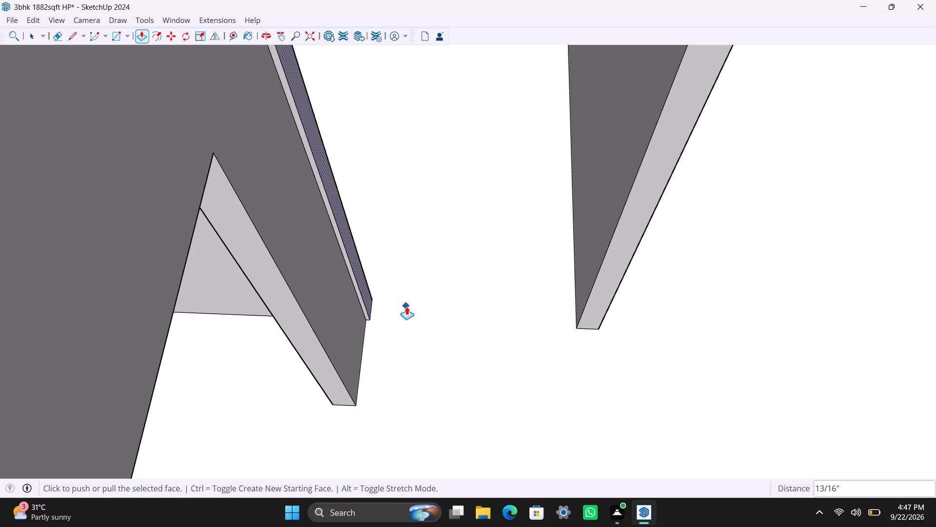
key("7")
type(".5\"")
key("Return")
key("space")
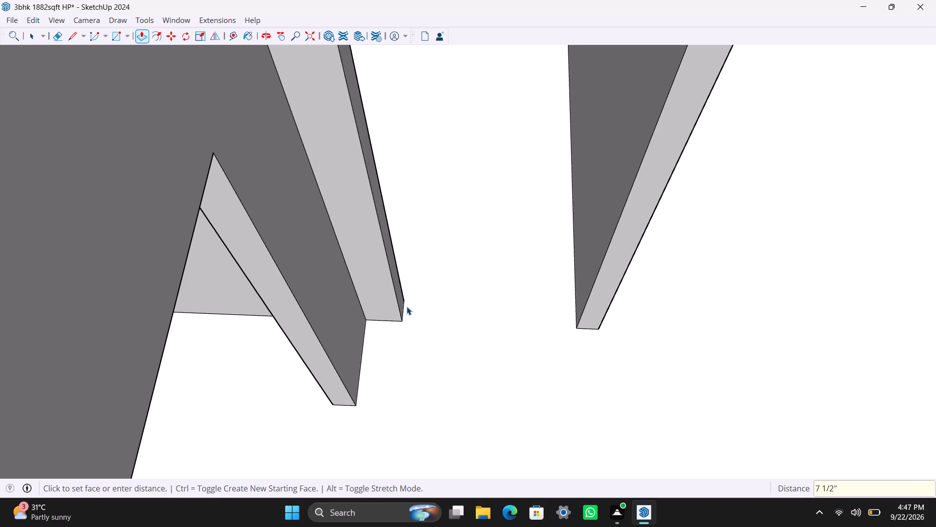
Copy the top edge of the new 7.5" wall stub's end face 3' down, marking the door head.
scroll(404, 317, "down", 9)
middle_click_drag(401, 274, 301, 312)
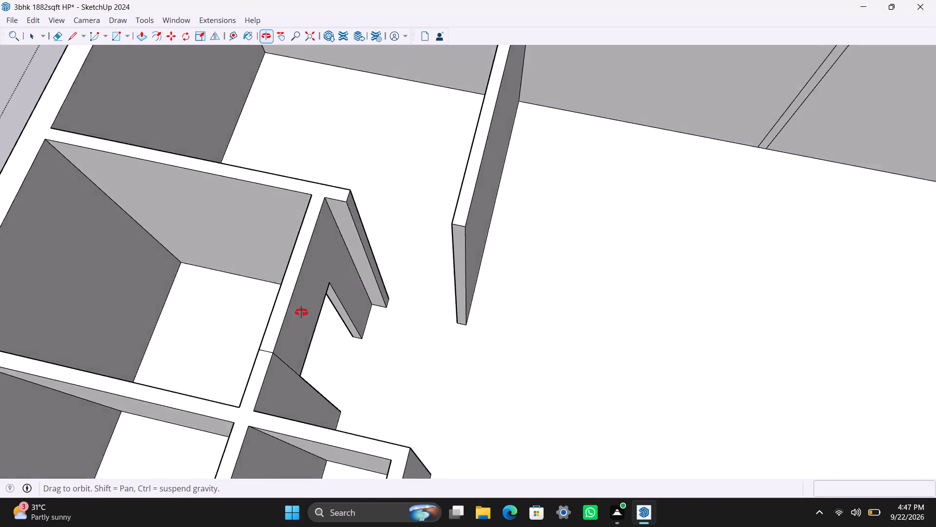
middle_click_drag(301, 312, 290, 314)
key("r")
key("space")
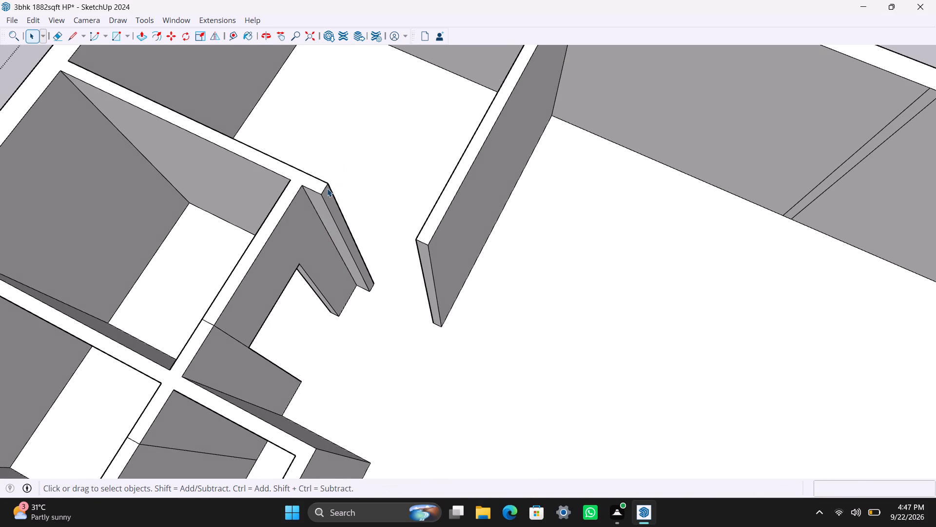
left_click(327, 188)
key("m")
left_click(321, 197)
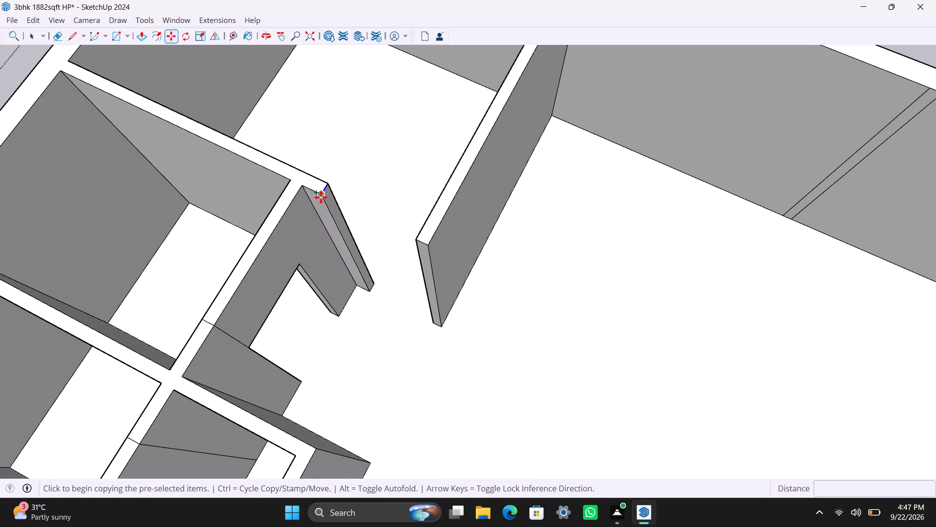
type("3'")
key("Return")
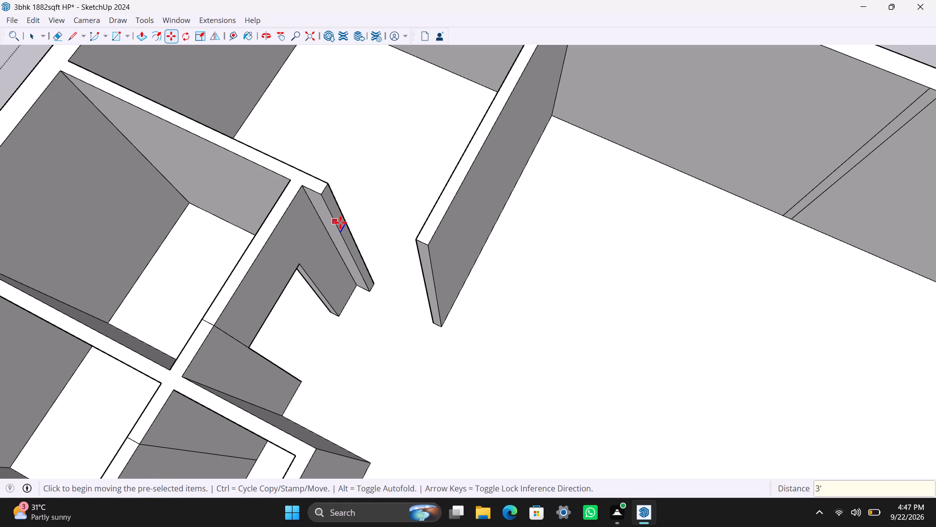
Push/Pull the upper part of the stub's end face 3' across to the facing partition, forming the wall above the door opening.
key("space")
left_click(336, 216)
key("p")
left_click_drag(336, 216, 426, 263)
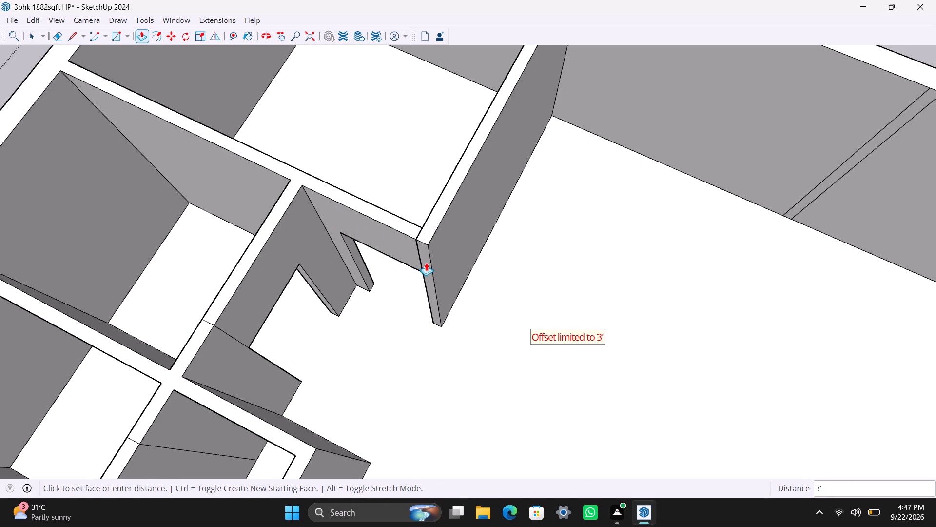
left_click_drag(426, 263, 429, 266)
Save the model.
key("ctrl+s")
key("space")
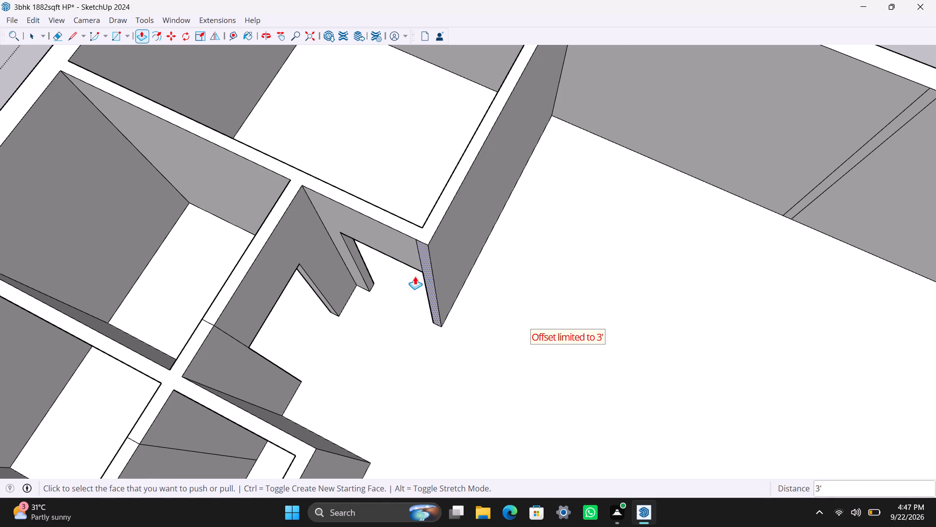
Copy the vertical edge where the long partition meets the outer wall 11' along that wall, onto the narrow strip's near edge.
scroll(407, 302, "down", 12)
scroll(429, 317, "up", 4)
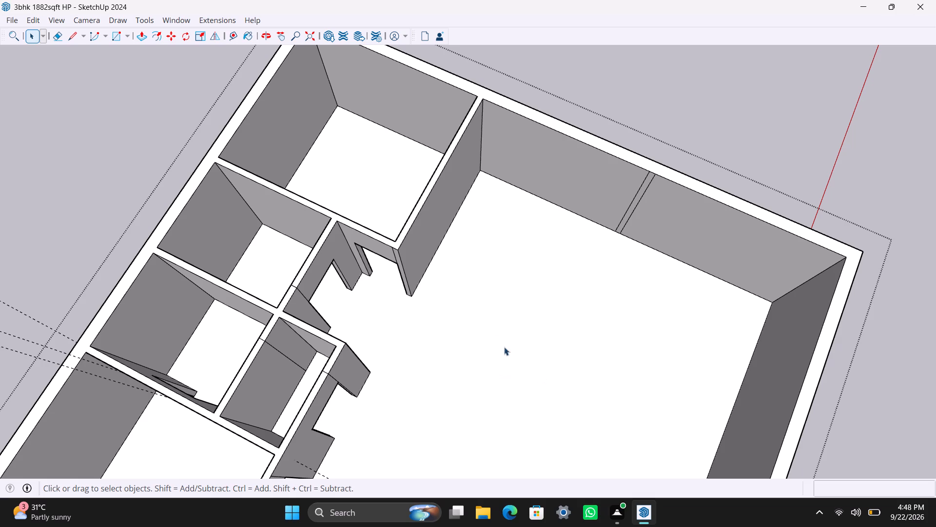
left_click(481, 168)
key("m")
left_click_drag(479, 174, 482, 184)
type("11'")
key("Return")
key("space")
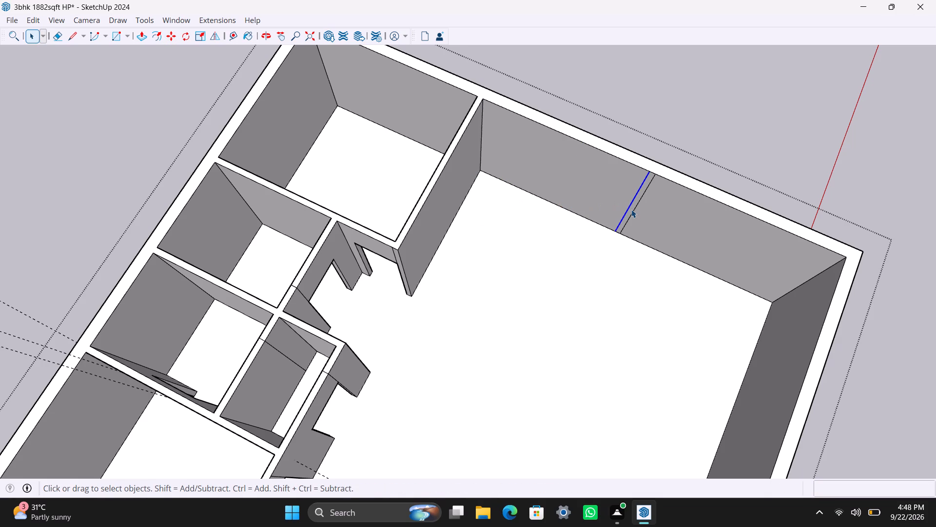
Push/Pull the narrow strip at the 11' mark 13' out from the outer wall to form a new partition.
left_click(631, 209)
key("p")
left_click_drag(631, 209, 611, 272)
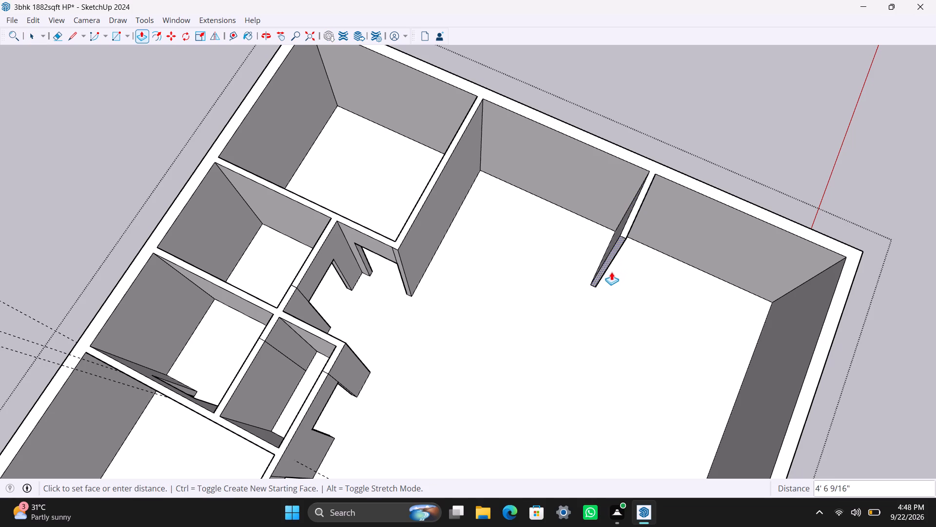
left_click_drag(611, 272, 610, 274)
type("13")
key("apostrophe")
key("Return")
key("space")
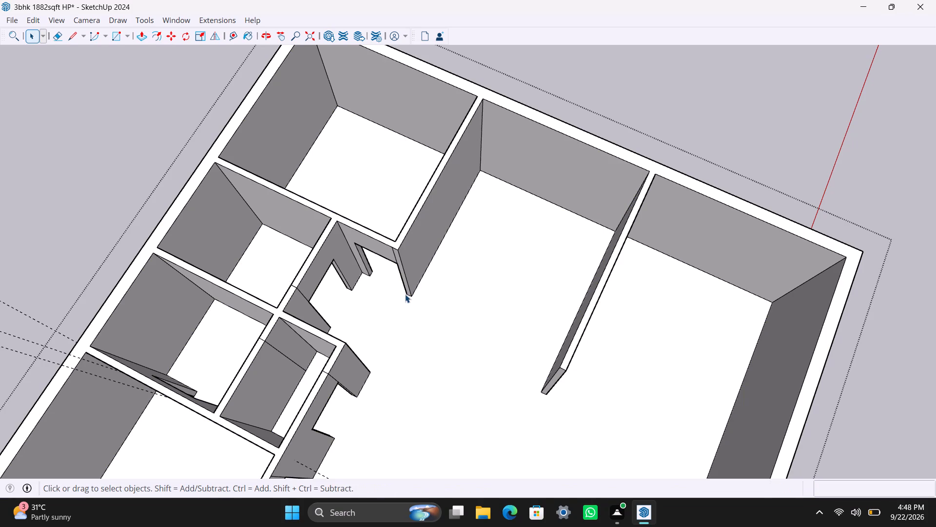
Push/Pull the free end of the partition beside the new doorway outward, level with the 13' partition's end.
scroll(405, 323, "down", 1)
scroll(405, 323, "up", 1)
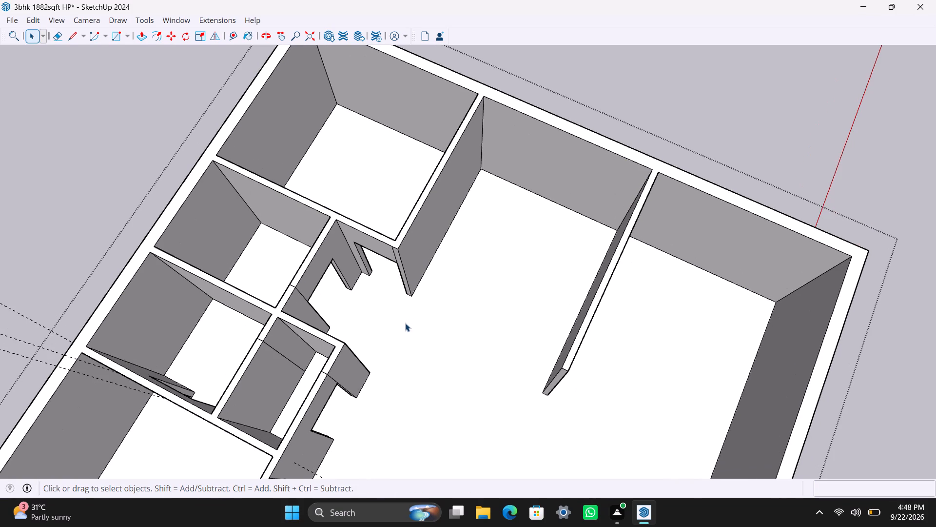
scroll(417, 329, "up", 2)
middle_click_drag(410, 329, 449, 334)
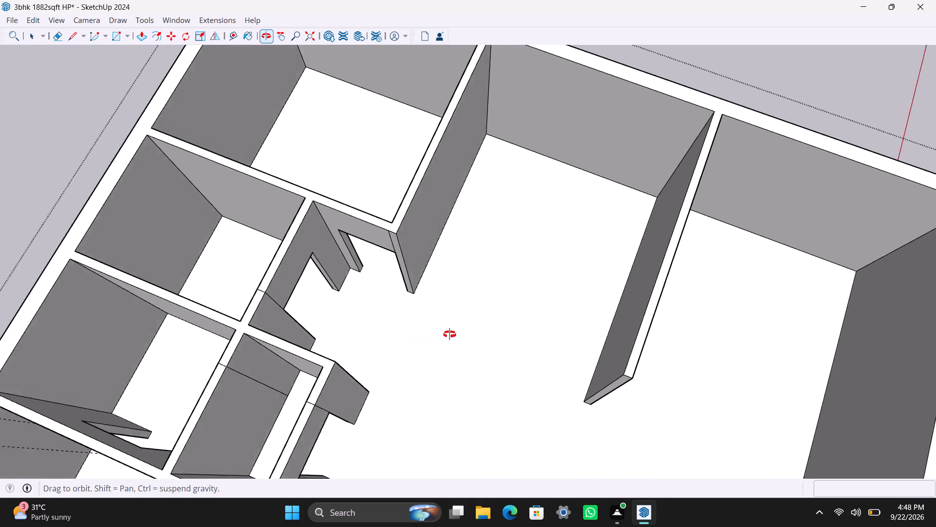
middle_click_drag(449, 334, 463, 333)
scroll(423, 320, "up", 4)
left_click(408, 269)
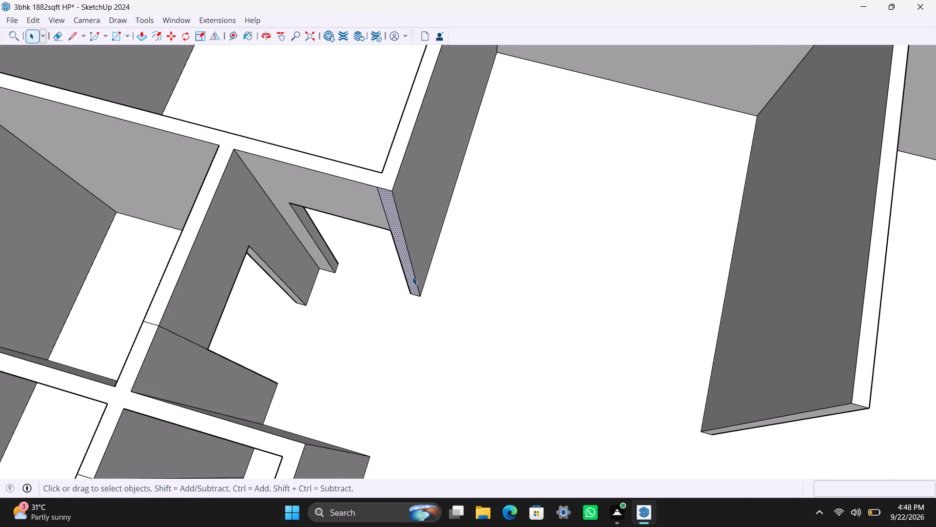
key("p")
left_click_drag(412, 280, 687, 432)
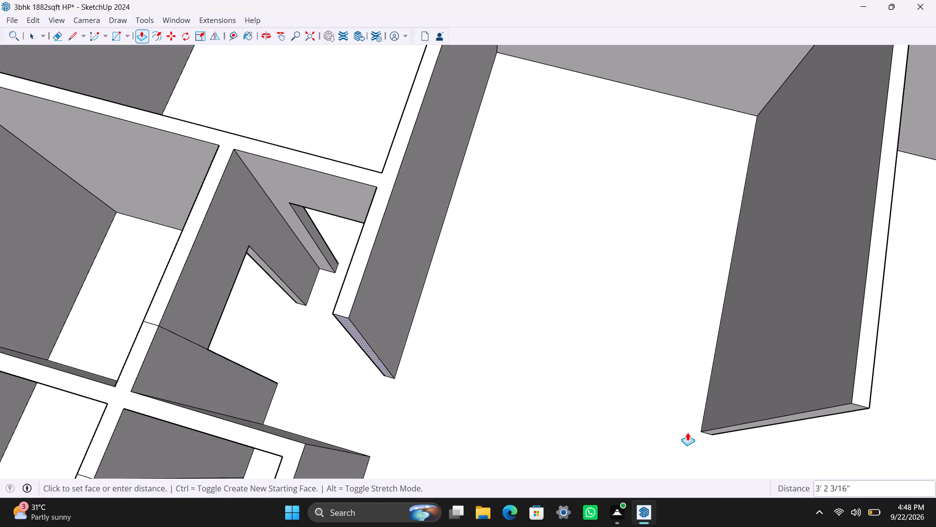
left_click_drag(687, 432, 735, 423)
key("space")
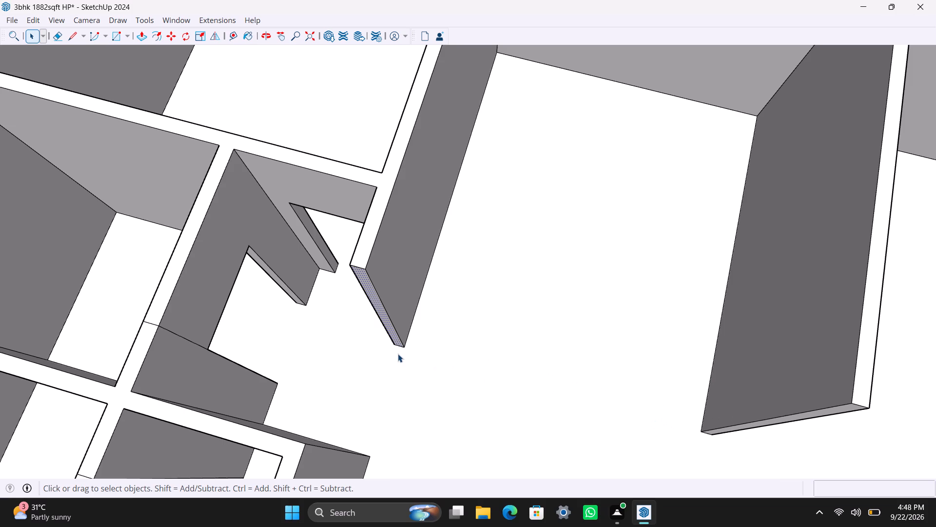
Place a guide line 3' out from the base edge of the facing small-room wall, across the passage.
scroll(389, 362, "down", 1)
middle_click_drag(404, 375, 214, 410)
scroll(240, 399, "down", 2)
middle_click_drag(256, 399, 306, 382, "shift")
scroll(315, 381, "up", 2)
middle_click_drag(320, 381, 205, 382)
scroll(311, 320, "up", 1)
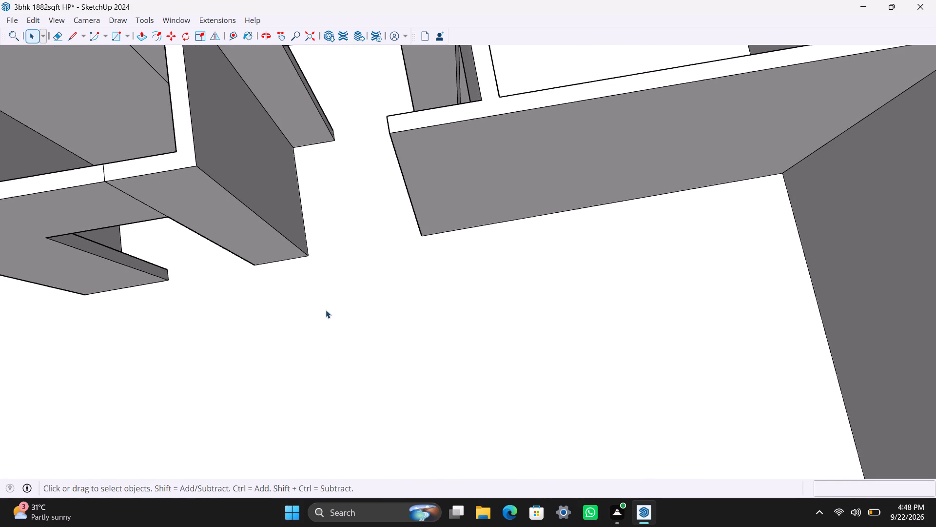
key("t")
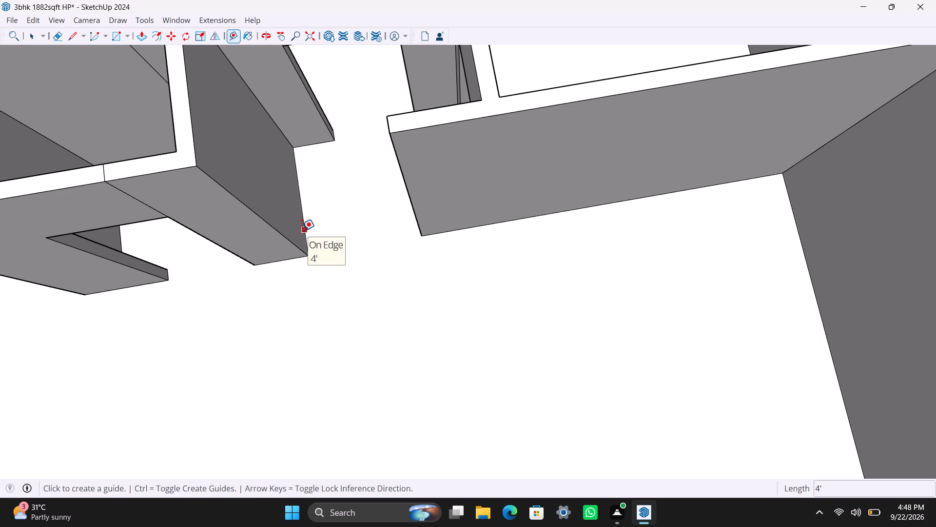
left_click(302, 228)
type("3'")
key("Return")
key("space")
Push/Pull the free end of the partition beside the doorway further out to the 3' guide line.
middle_click_drag(410, 303, 658, 237)
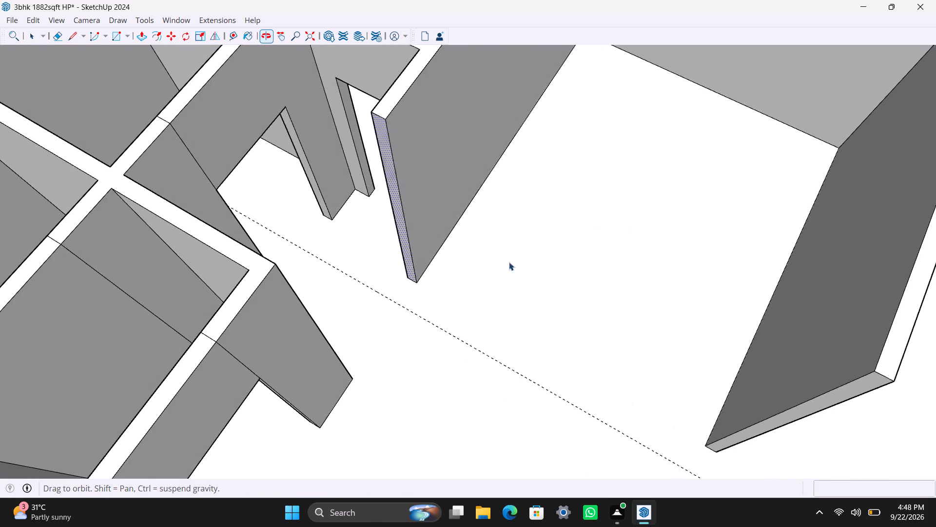
key("p")
left_click_drag(405, 246, 424, 309)
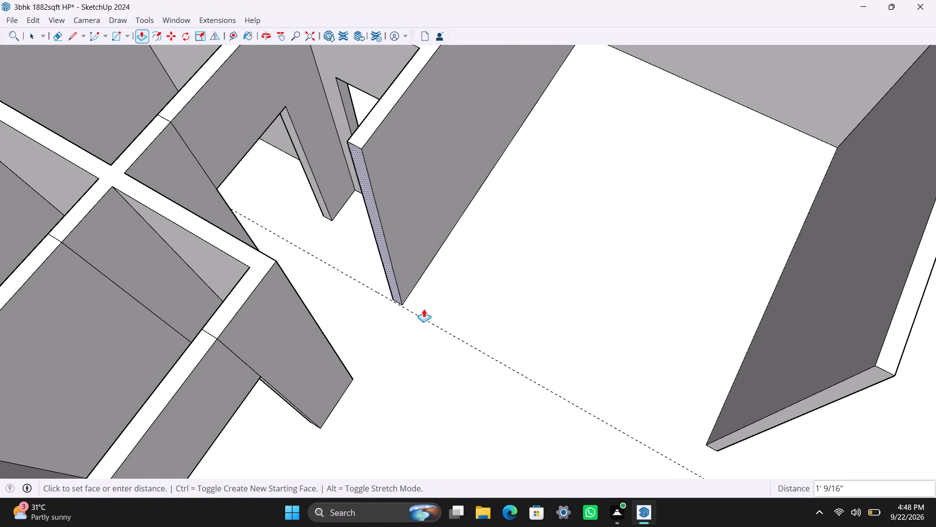
left_click_drag(424, 309, 432, 322)
key("space")
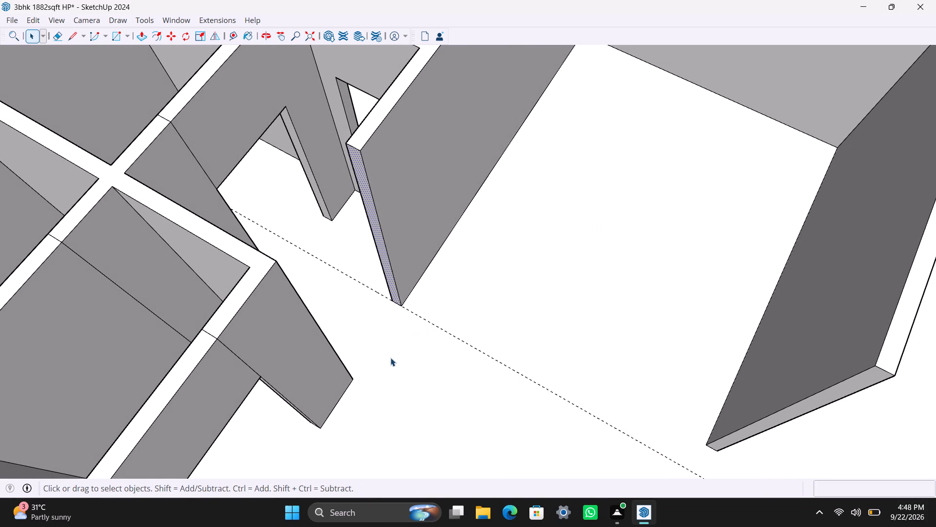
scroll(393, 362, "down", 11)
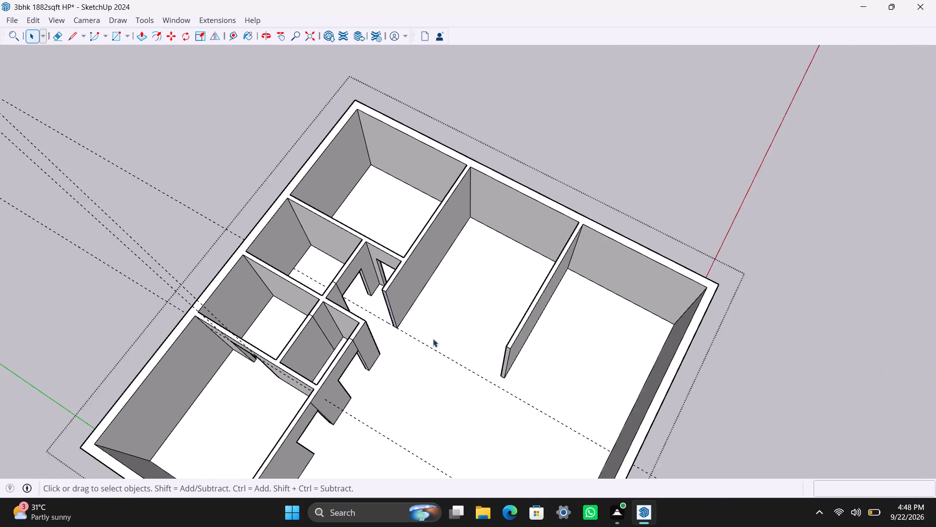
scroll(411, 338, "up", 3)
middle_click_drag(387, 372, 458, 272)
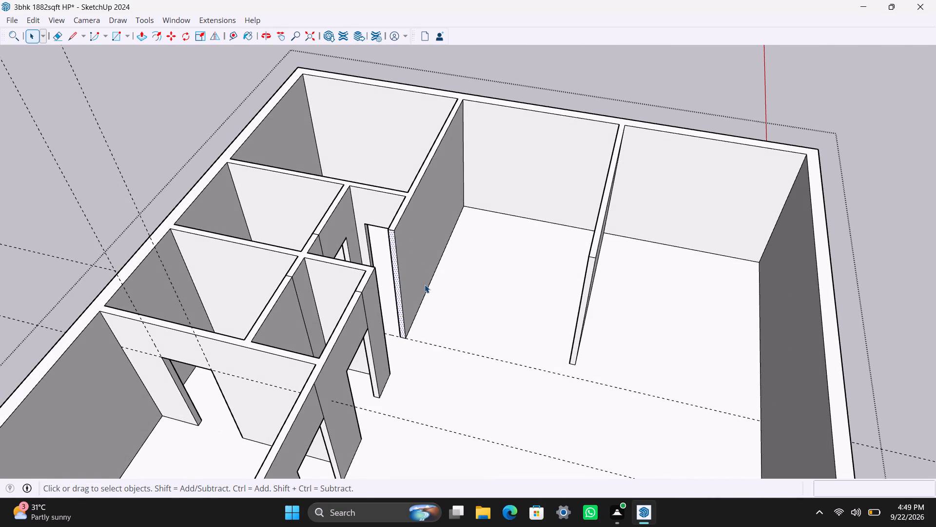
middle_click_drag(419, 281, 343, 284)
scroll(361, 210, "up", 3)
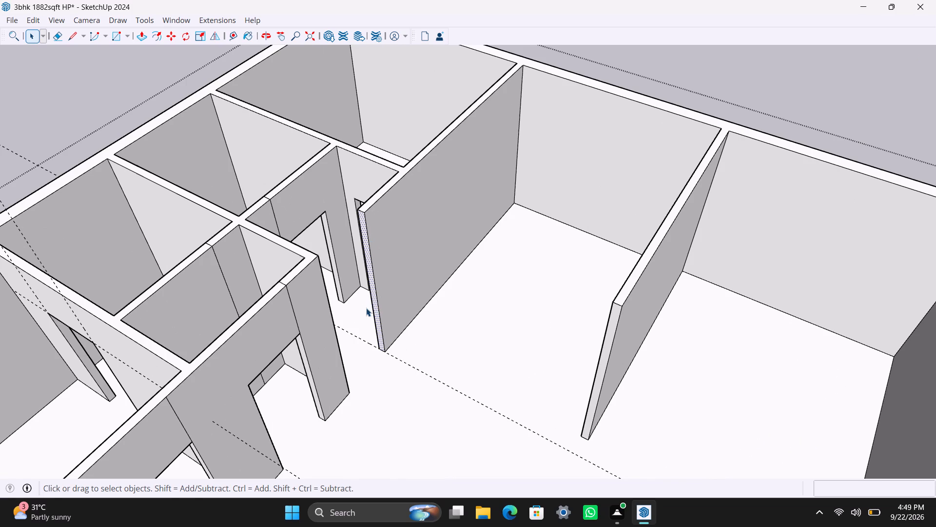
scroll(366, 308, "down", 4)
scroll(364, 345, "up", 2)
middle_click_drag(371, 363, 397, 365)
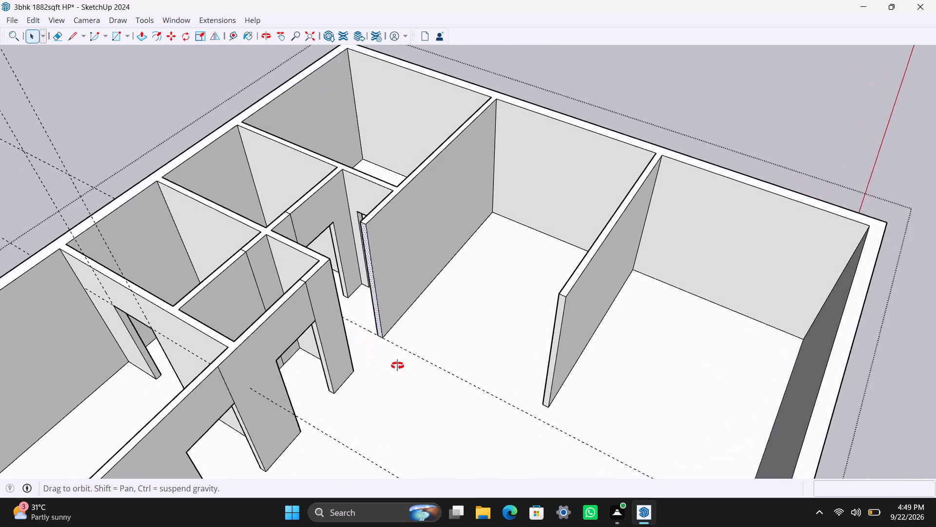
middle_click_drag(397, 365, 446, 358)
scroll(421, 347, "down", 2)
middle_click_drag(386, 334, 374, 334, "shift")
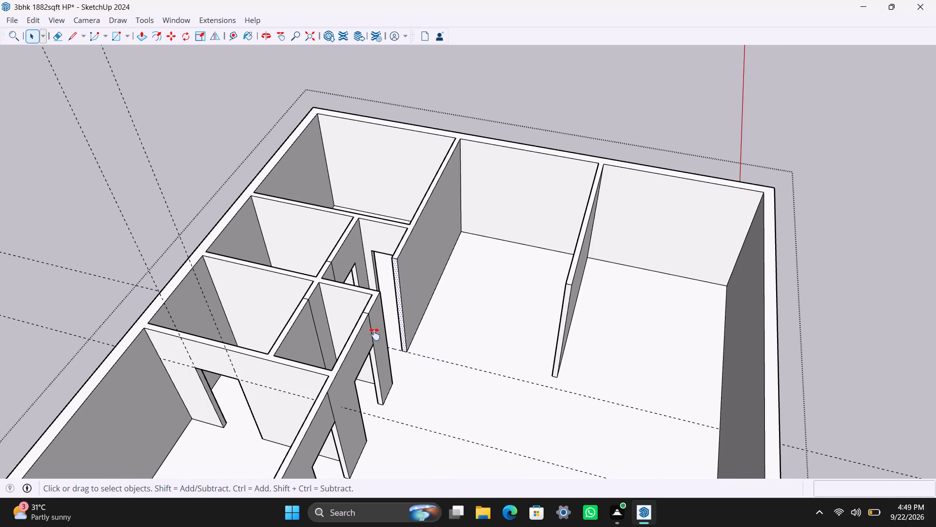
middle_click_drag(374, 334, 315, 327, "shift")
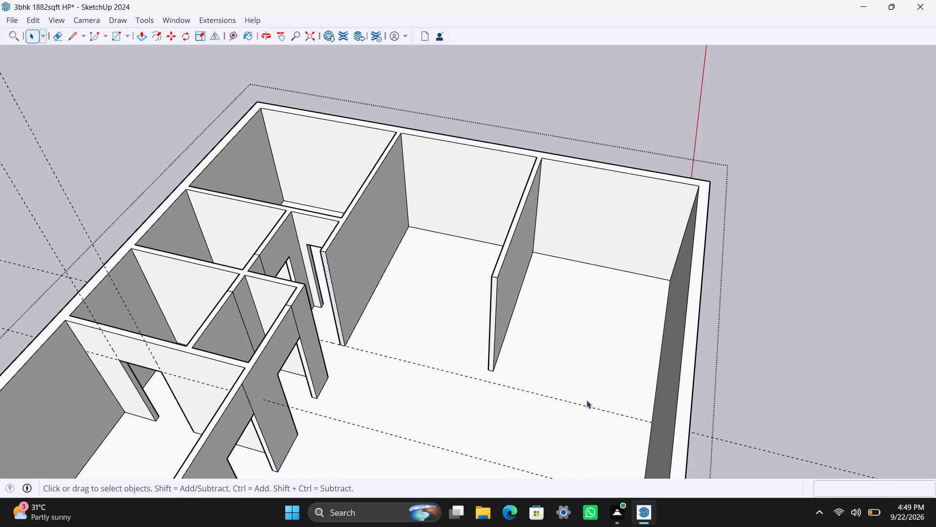
Copy the end room's inner corner edge 5' along the partition, and copy it again 4.5" further to mark a wall strip.
scroll(507, 271, "up", 3)
middle_click_drag(522, 344, 573, 411)
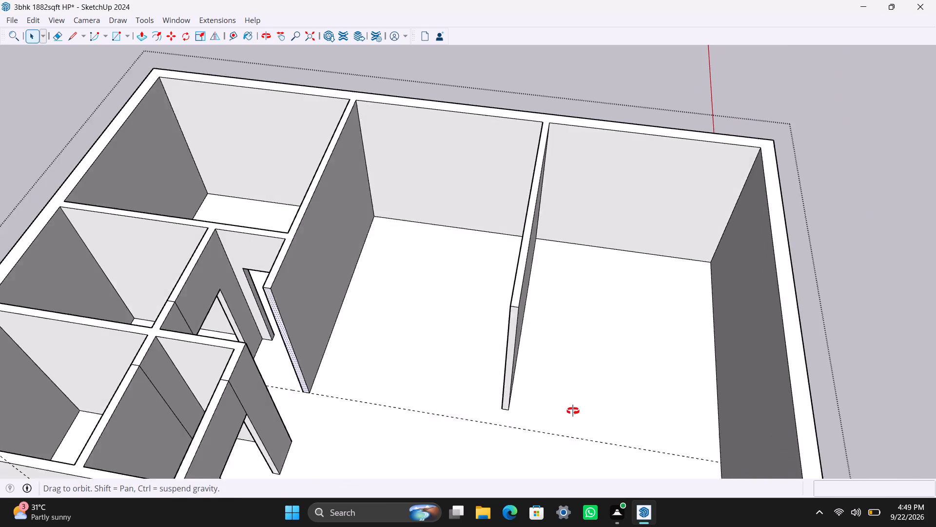
middle_click_drag(573, 411, 577, 421)
scroll(581, 331, "up", 1)
middle_click_drag(578, 300, 479, 296, "shift")
scroll(458, 253, "up", 2)
scroll(432, 194, "up", 1)
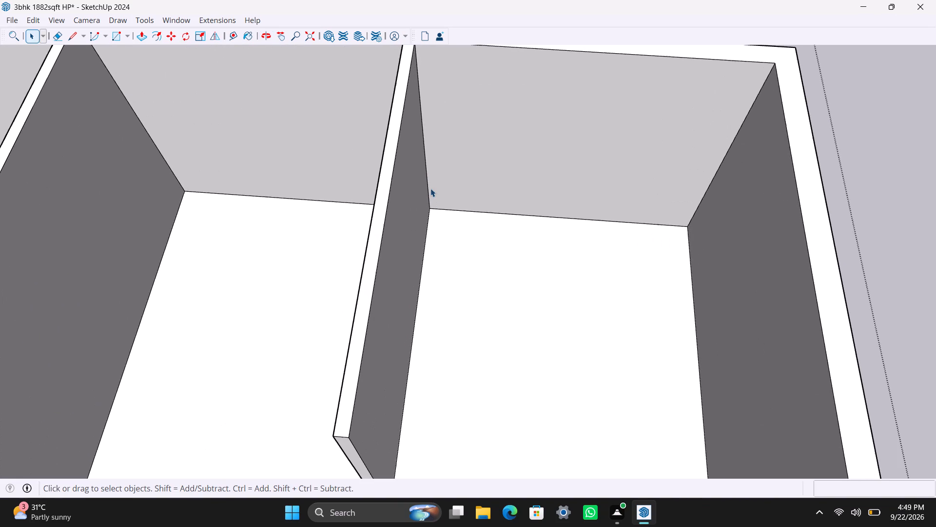
left_click(429, 183)
key("m")
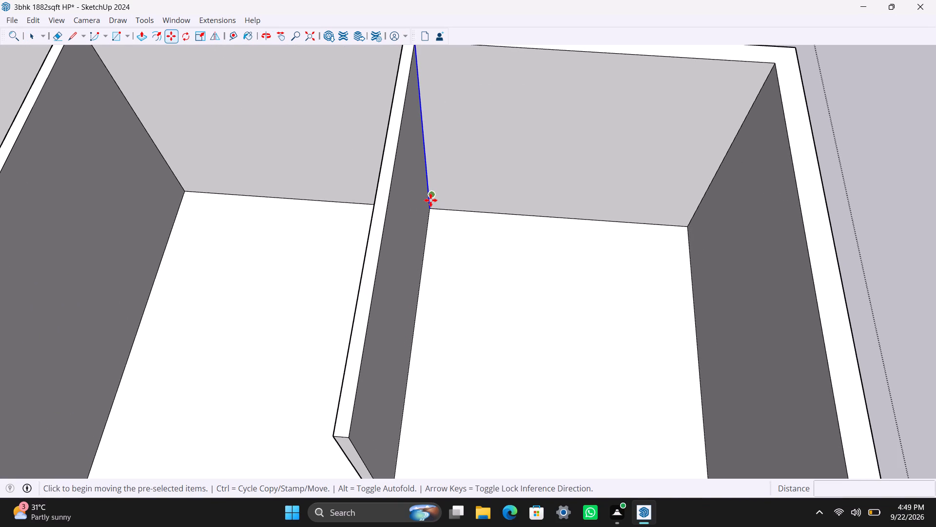
left_click(433, 211)
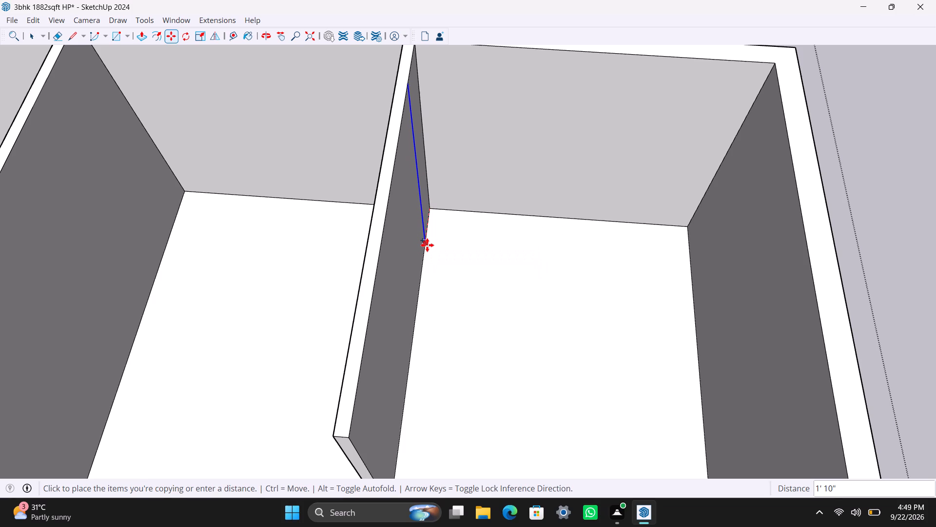
type("5'")
key("Return")
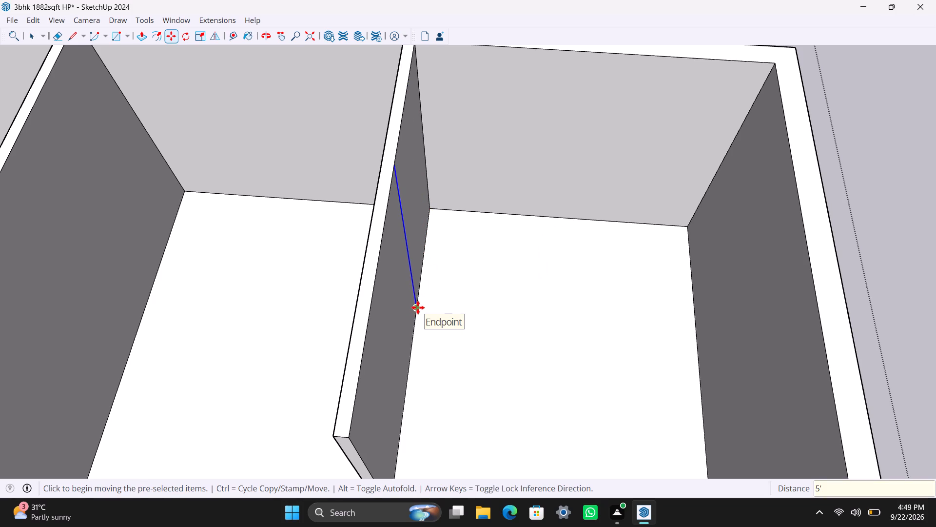
left_click(418, 307)
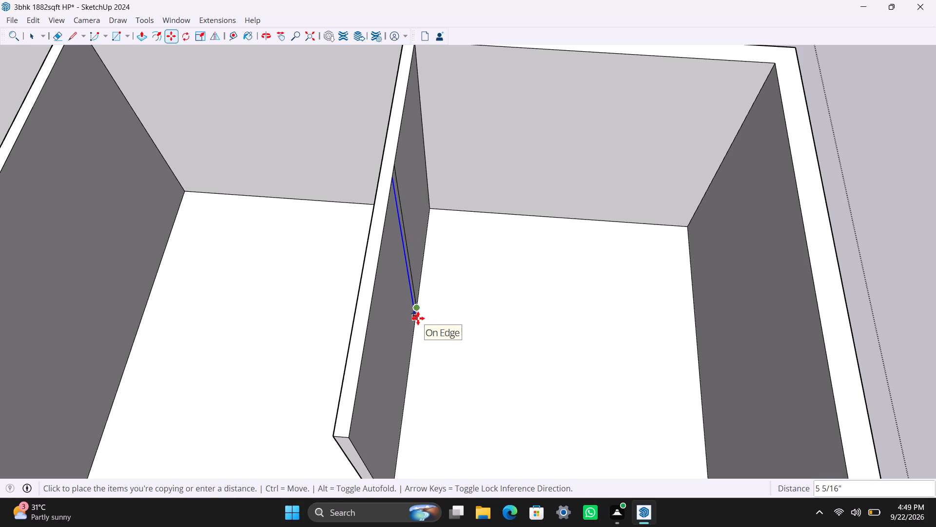
type("4.5\"")
key("Return")
key("space")
Push/Pull the 4.5" strip on the partition 6" out into the end room to form a short wall stub.
scroll(416, 303, "up", 3)
middle_click_drag(458, 344, 331, 318)
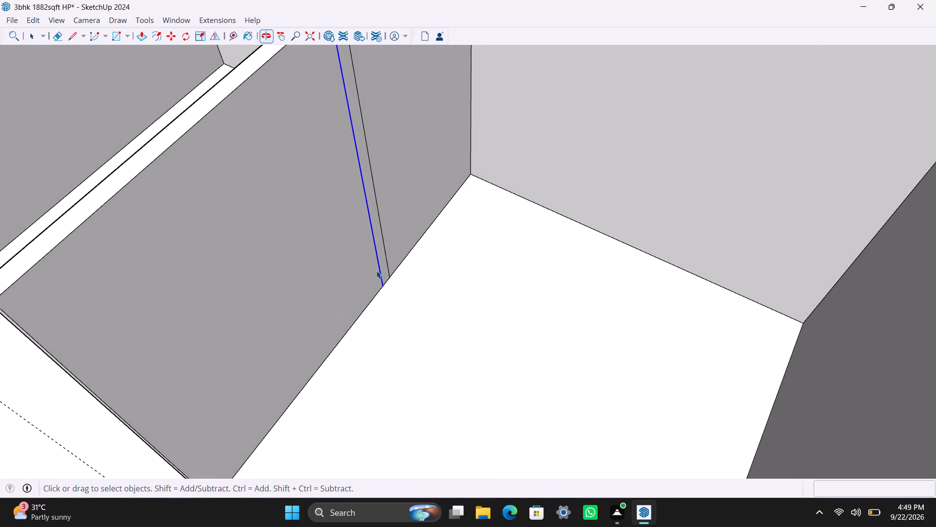
scroll(377, 268, "down", 3)
scroll(381, 244, "up", 2)
left_click(372, 211)
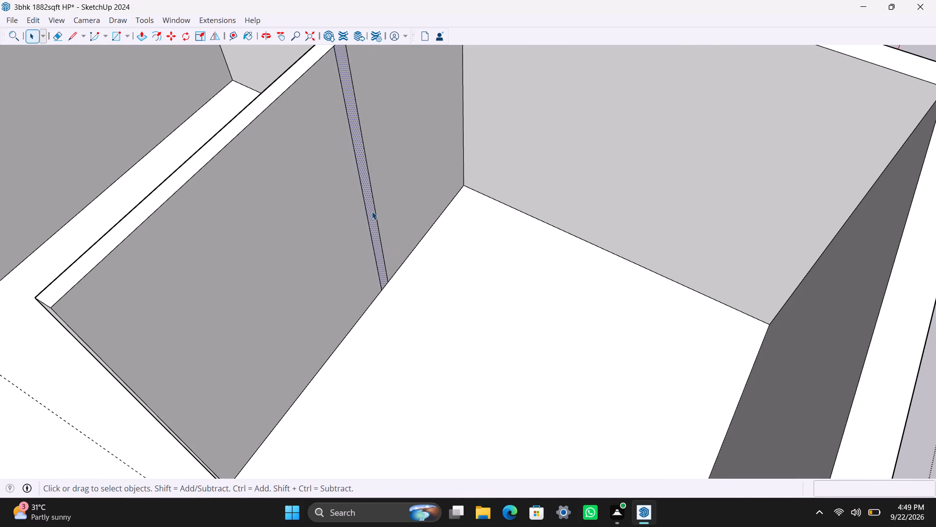
key("p")
left_click_drag(372, 211, 382, 225)
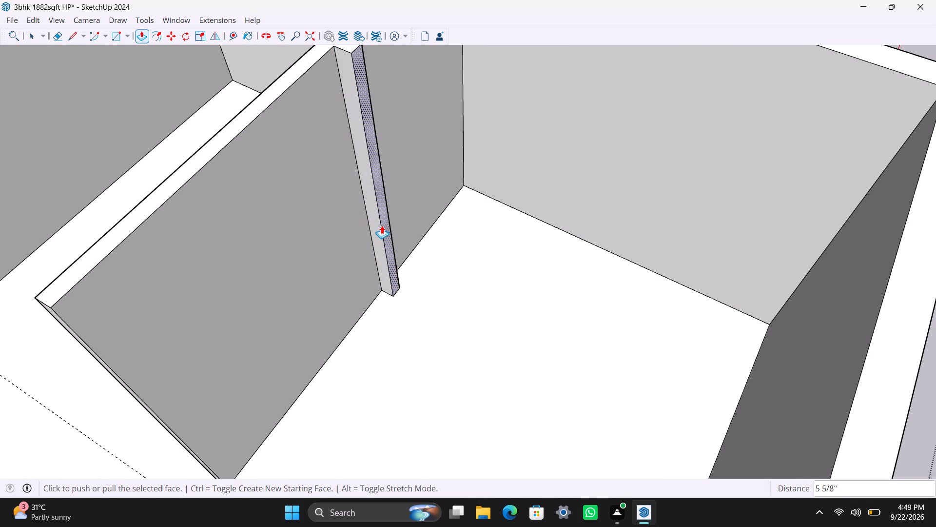
type("6\"")
key("Return")
key("space")
scroll(493, 263, "down", 3)
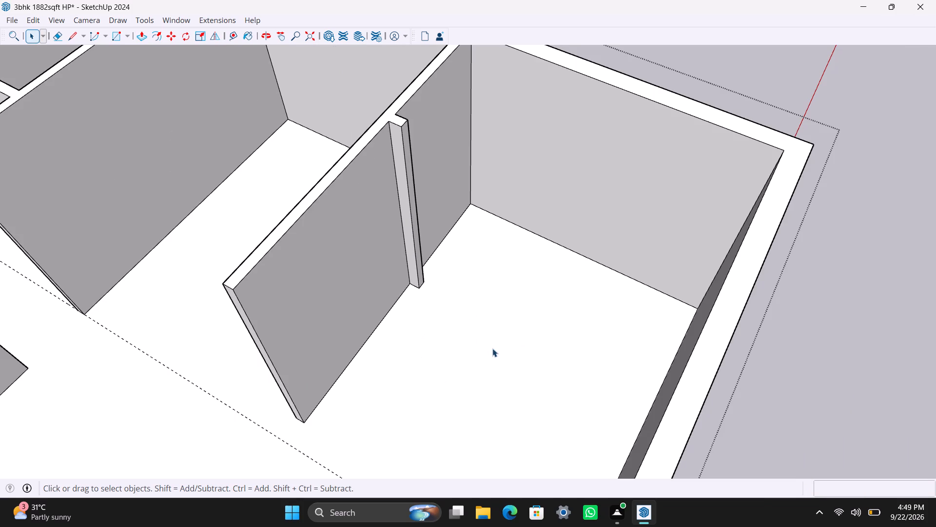
Place a guide line on the floor 3' out from the base edge of the 6" stub's end to mark the door width.
scroll(449, 304, "up", 1)
key("t")
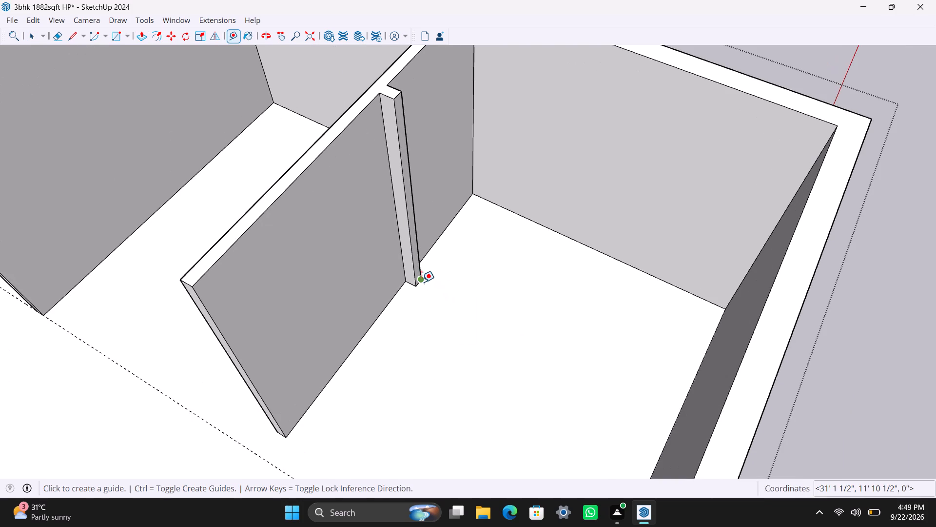
left_click_drag(422, 282, 429, 288)
key("space")
scroll(455, 305, "up", 3)
key("t")
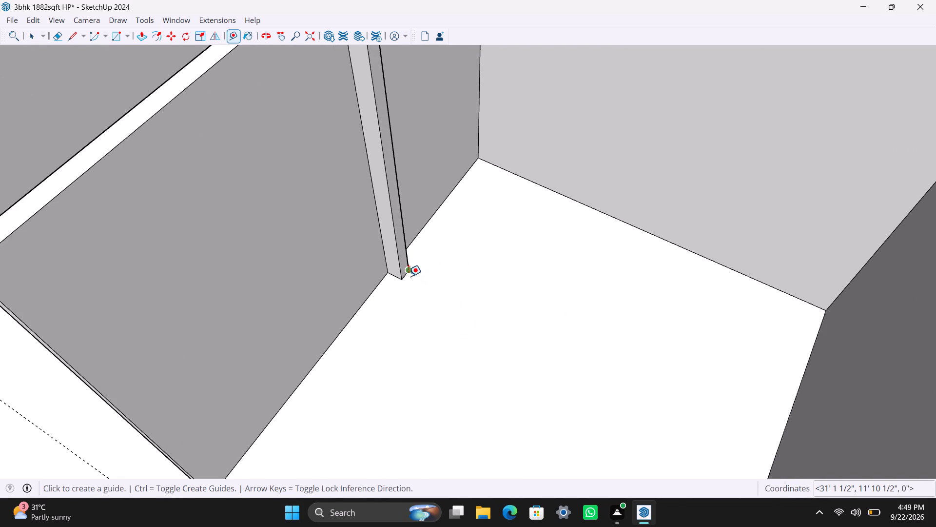
left_click(409, 276)
key("space")
scroll(398, 298, "up", 4)
key("t")
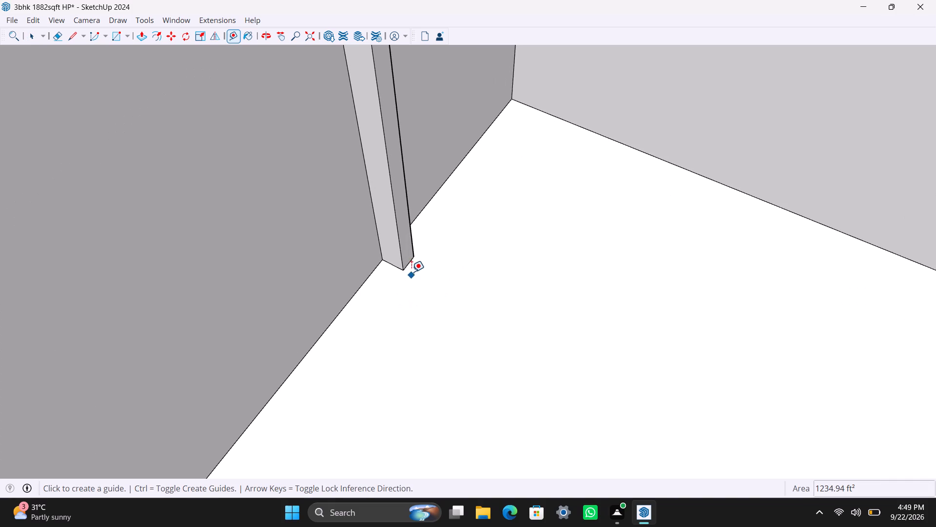
left_click(411, 265)
type("3'")
key("Return")
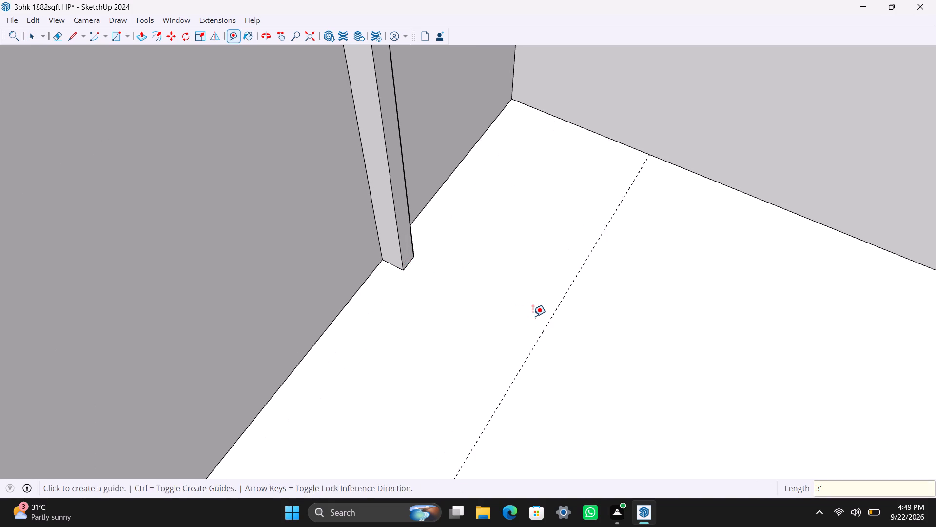
key("space")
Copy the end room's opposite corner edge 5' along the outer wall, and copy it again 4.5" further to mark a facing strip.
scroll(532, 301, "down", 13)
middle_click_drag(521, 353, 644, 350)
scroll(648, 176, "up", 4)
left_click(683, 184)
key("m")
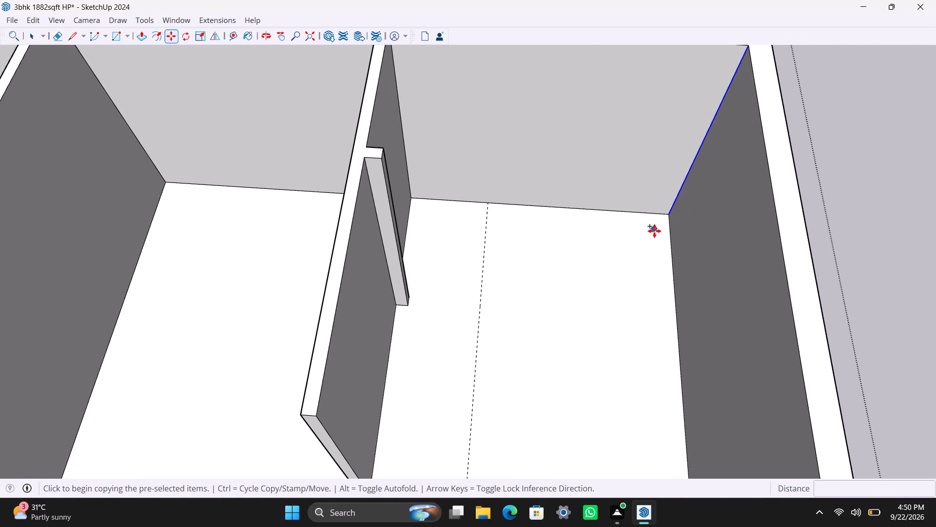
left_click(668, 213)
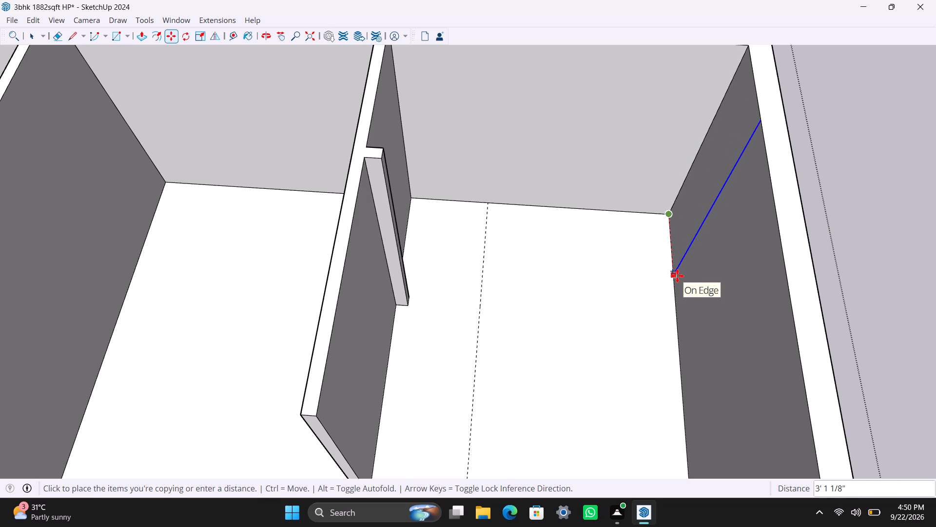
type("5'")
key("Return")
left_click_drag(679, 314, 677, 323)
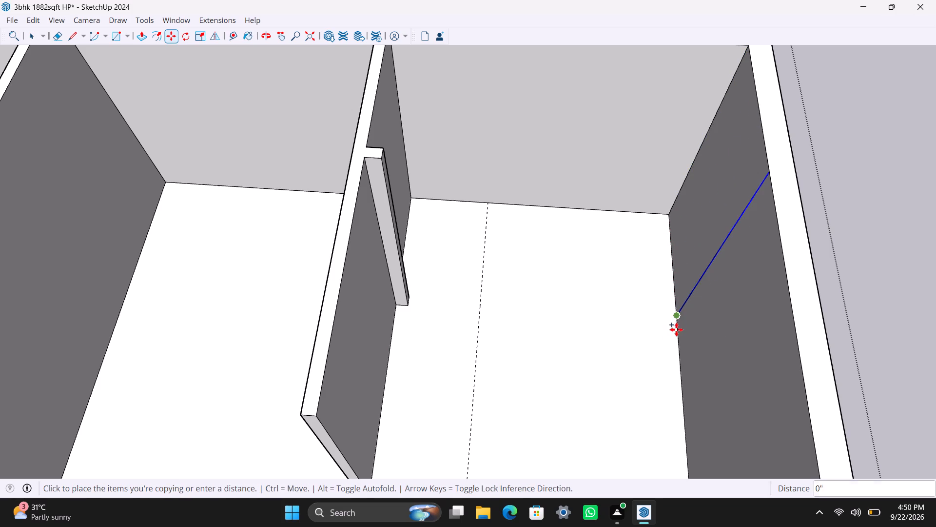
type("4.5\"")
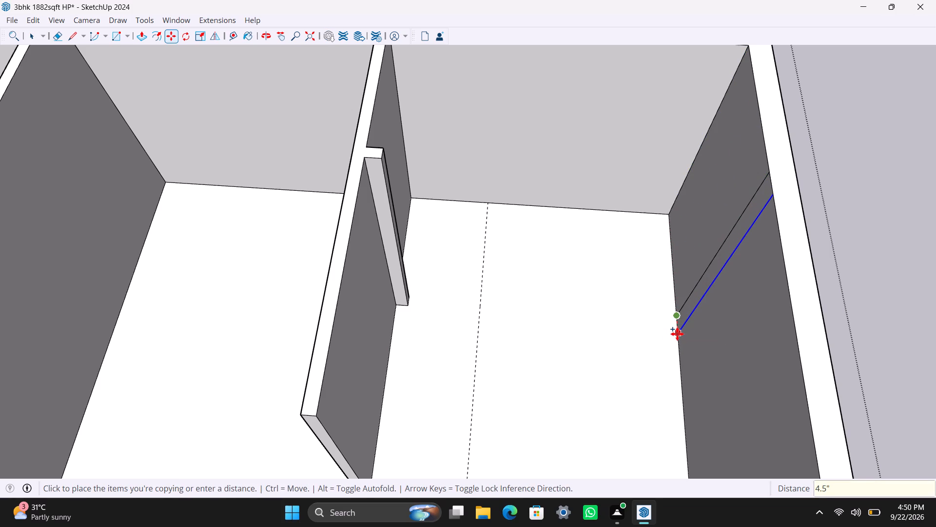
key("Return")
key("space")
Push/Pull the 4.5" strip on the outer wall across the room to the 3' guide line, forming a new partition.
scroll(680, 321, "up", 7)
left_click(682, 310)
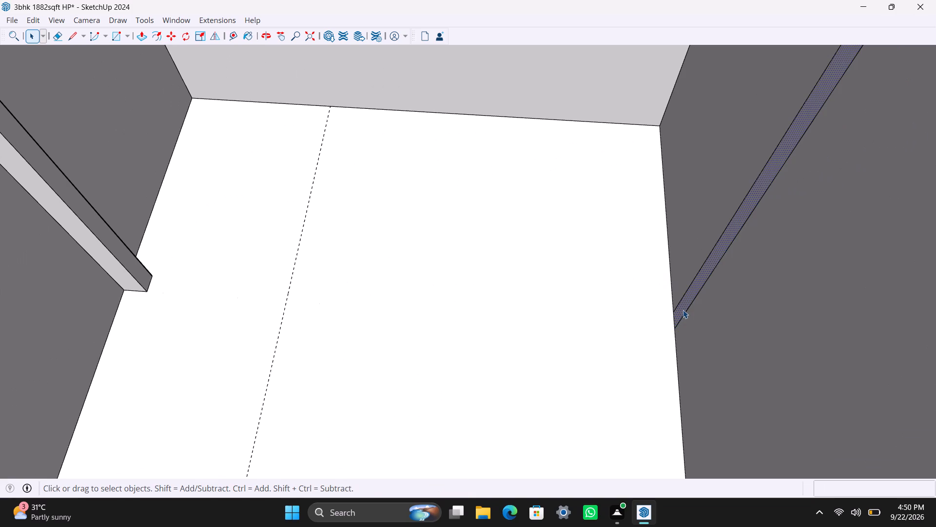
key("p")
left_click_drag(683, 310, 263, 387)
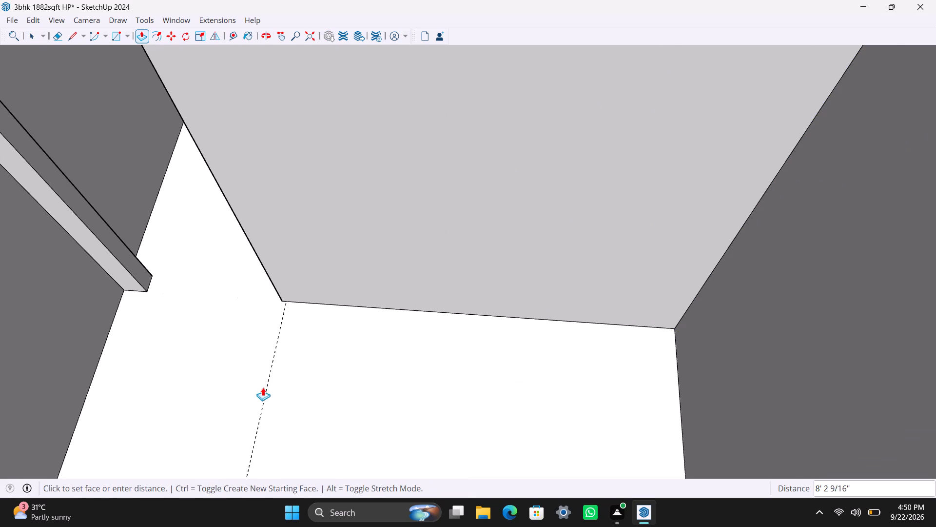
left_click_drag(263, 387, 264, 392)
key("space")
Copy the top edge of the 6" stub's end face 3' downward to mark the door head.
scroll(267, 392, "down", 11)
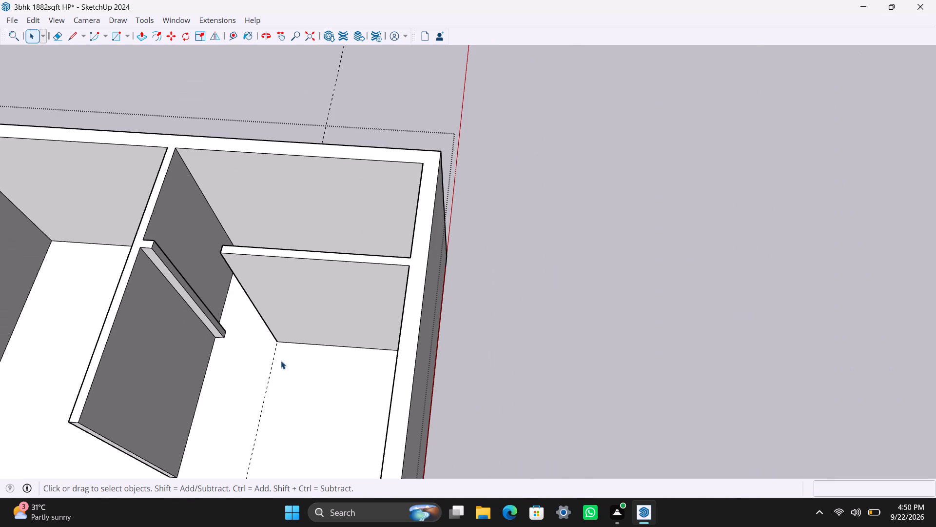
scroll(267, 346, "down", 4)
middle_click_drag(332, 343, 151, 343)
scroll(214, 181, "up", 3)
middle_click_drag(238, 193, 285, 280)
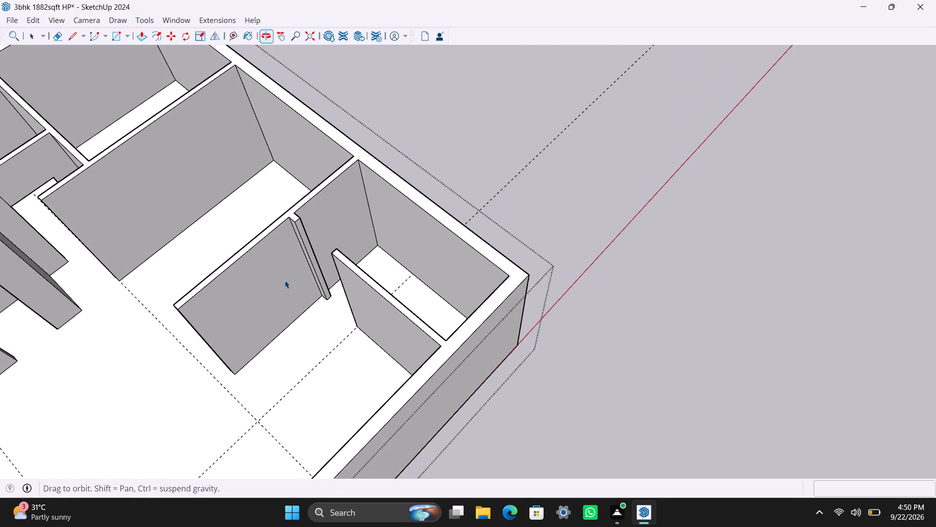
scroll(301, 244, "up", 8)
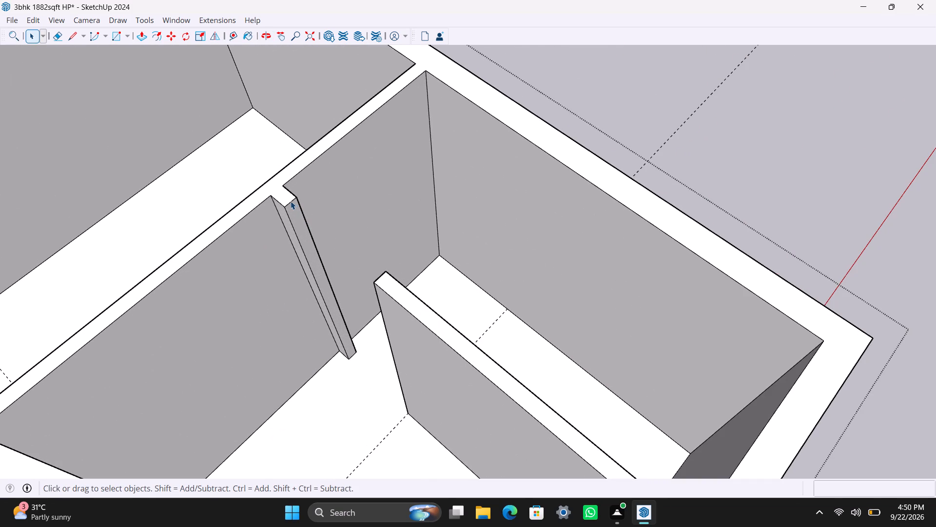
left_click(291, 201)
key("m")
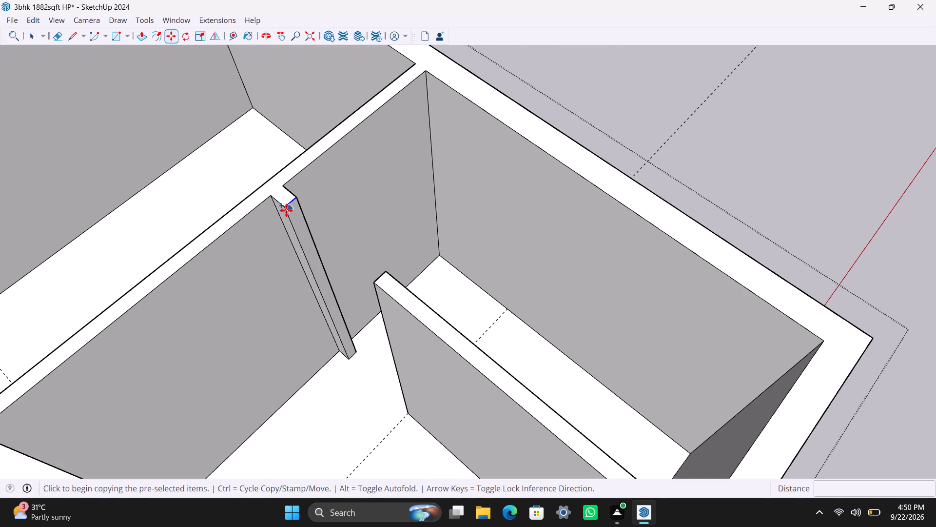
left_click_drag(285, 209, 290, 222)
type("3'")
key("Return")
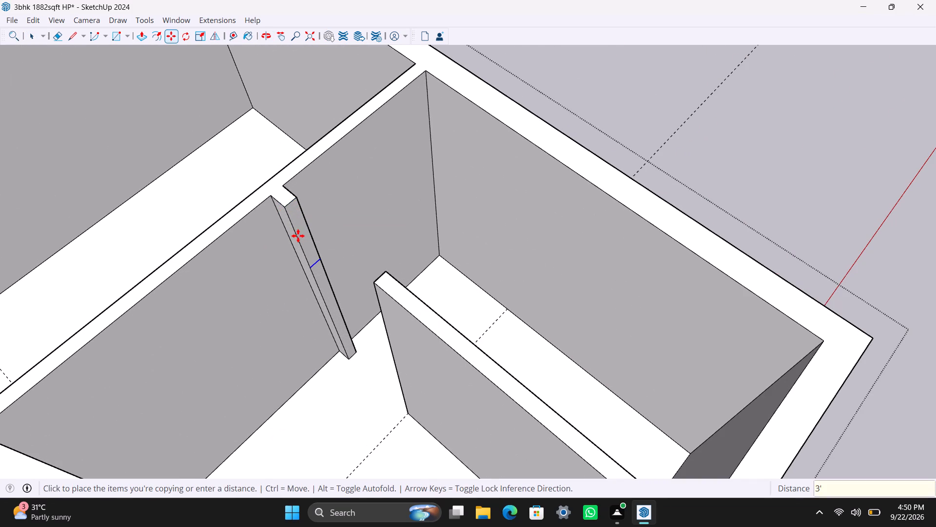
key("space")
Push/Pull the stub's upper end section 3' across to the facing partition to close the wall above the doorway, and save the model.
left_click(312, 251)
key("p")
left_click_drag(312, 251, 453, 347)
key("ctrl+s")
Copy the vertical corner edge where the last full cross partition meets the outer wall 8' along that wall.
scroll(350, 300, "down", 5)
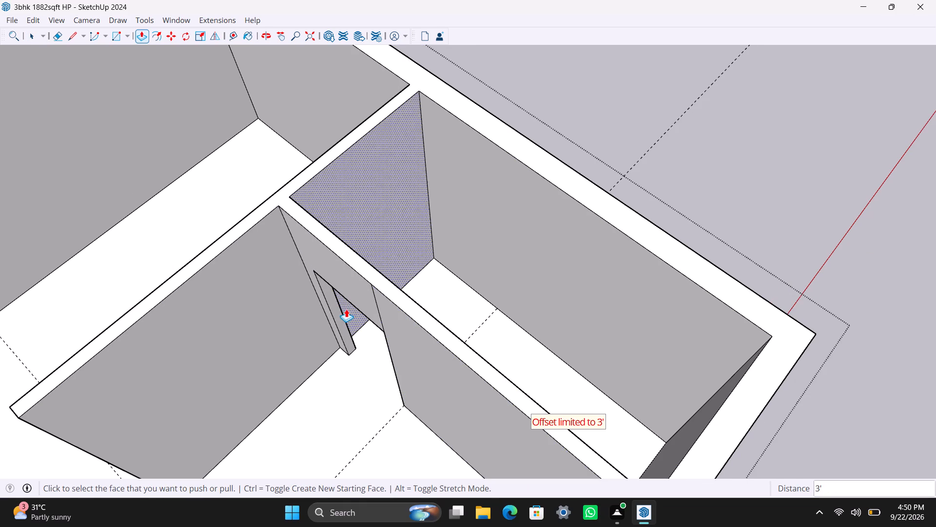
scroll(321, 313, "down", 4)
middle_click_drag(294, 351, 385, 339)
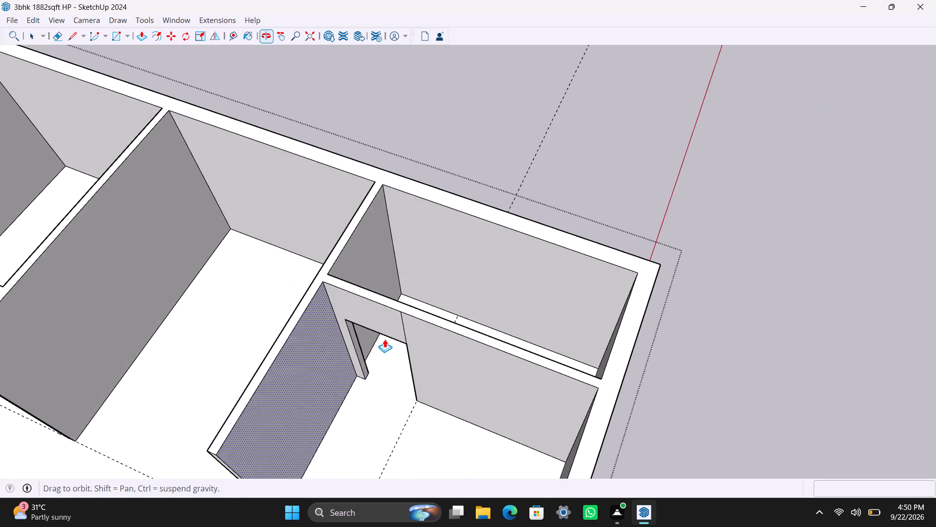
scroll(385, 340, "down", 2)
middle_click_drag(401, 345, 409, 242, "shift")
scroll(419, 280, "up", 1)
middle_click_drag(410, 301, 413, 302)
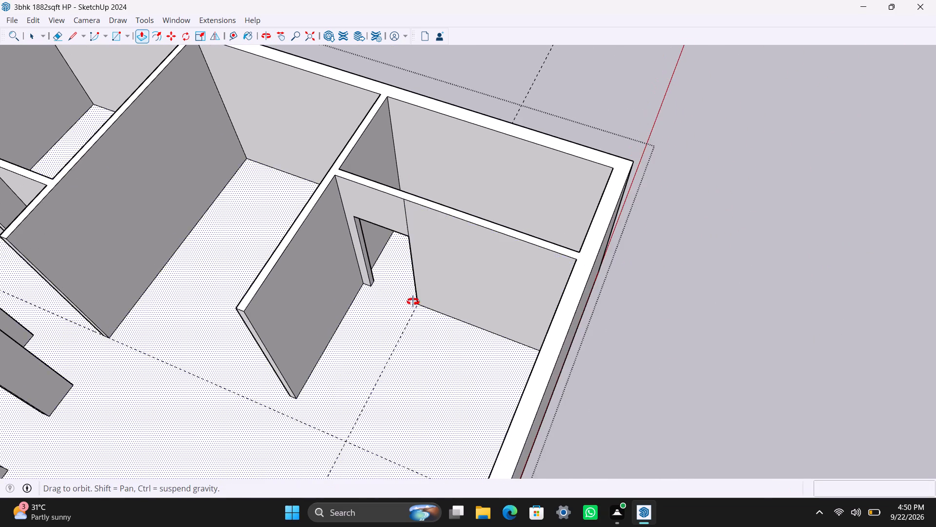
middle_click_drag(413, 302, 599, 320)
key("space")
left_click(598, 272)
key("m")
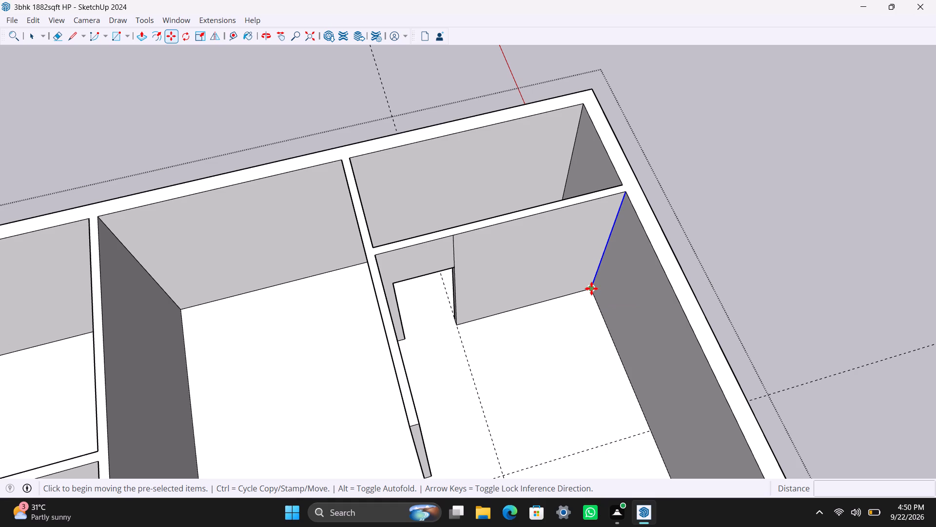
left_click_drag(591, 288, 596, 316)
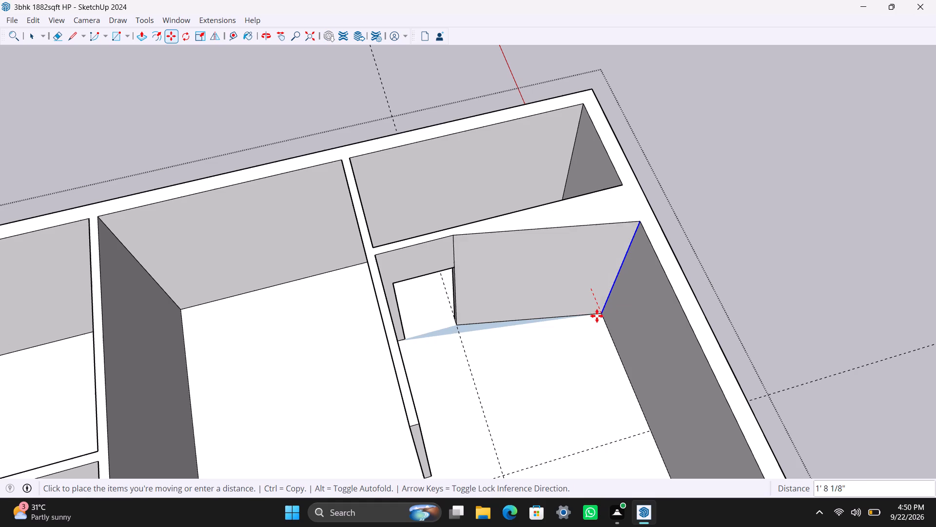
key("8")
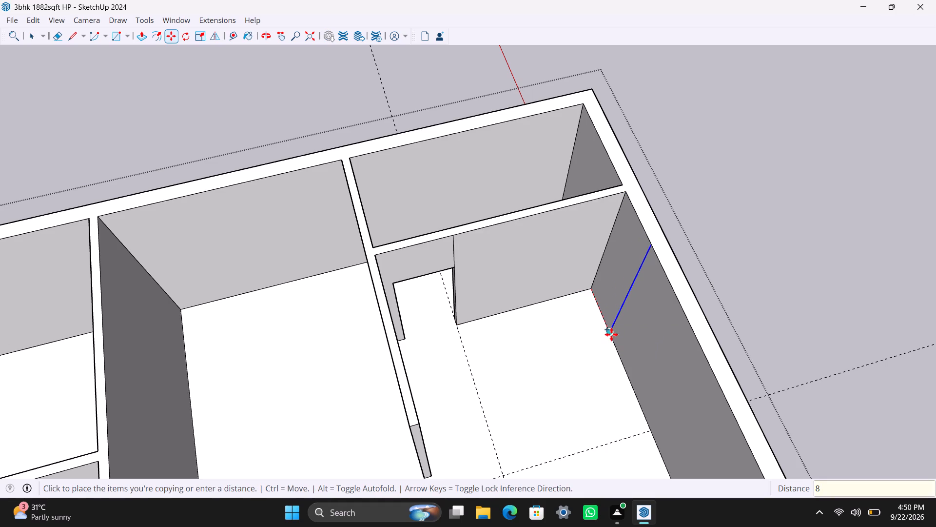
key("apostrophe")
key("Return")
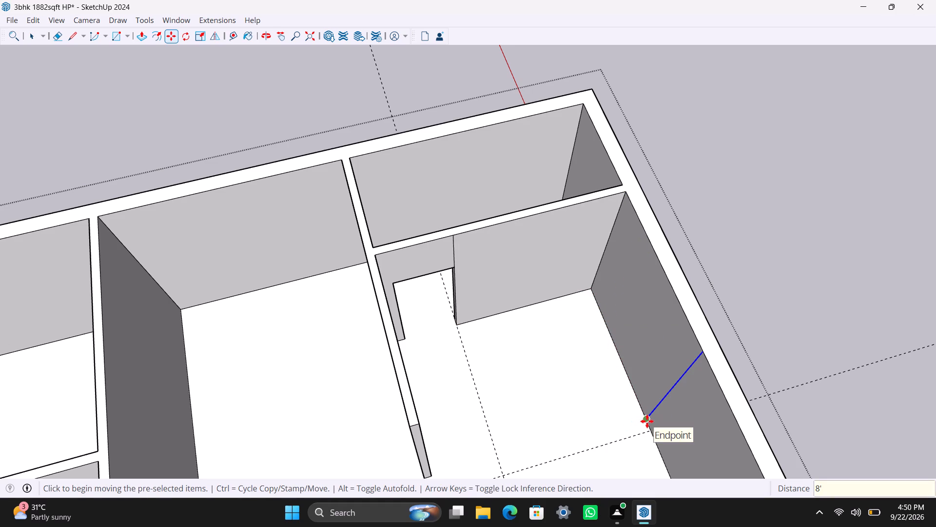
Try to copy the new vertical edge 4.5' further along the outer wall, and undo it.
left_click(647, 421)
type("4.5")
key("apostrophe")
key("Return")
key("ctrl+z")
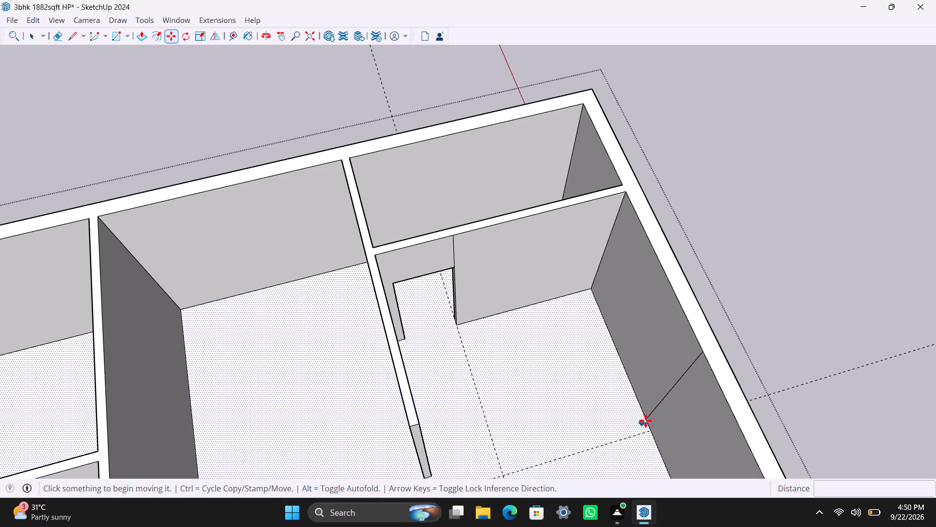
Copy the new vertical edge 4.5" further along the outer wall to mark a partition strip.
key("space")
scroll(657, 413, "up", 3)
scroll(645, 411, "down", 8)
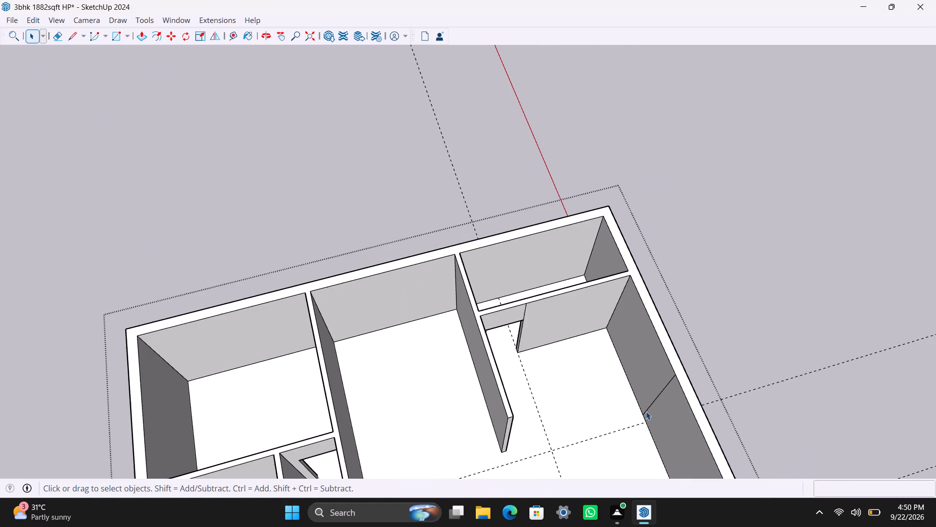
middle_click_drag(646, 411, 642, 387, "shift")
scroll(642, 387, "up", 2)
left_click(642, 387)
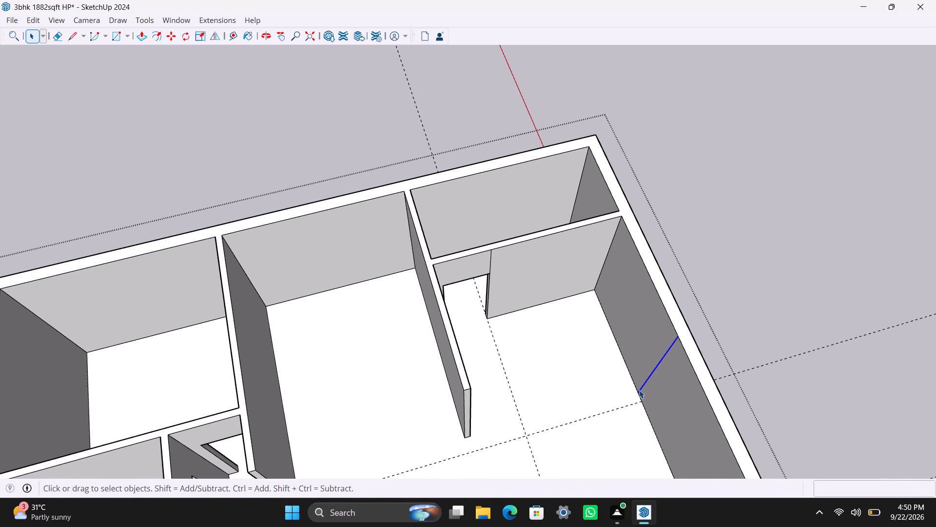
key("m")
left_click(639, 393)
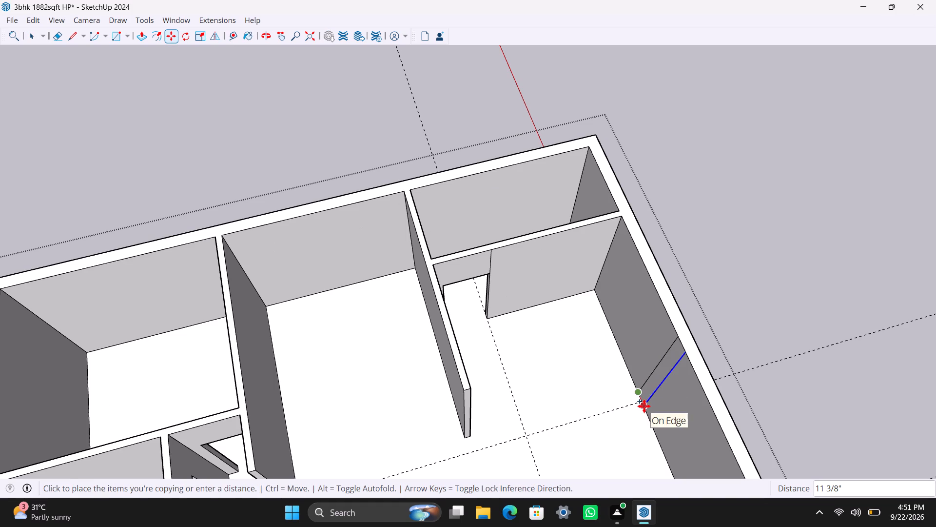
type("4.5\"")
key("Return")
Push/Pull the 4.5" strip from the outer wall into the room as far as the guide line, and save the model.
key("space")
scroll(641, 399, "up", 6)
left_click(643, 388)
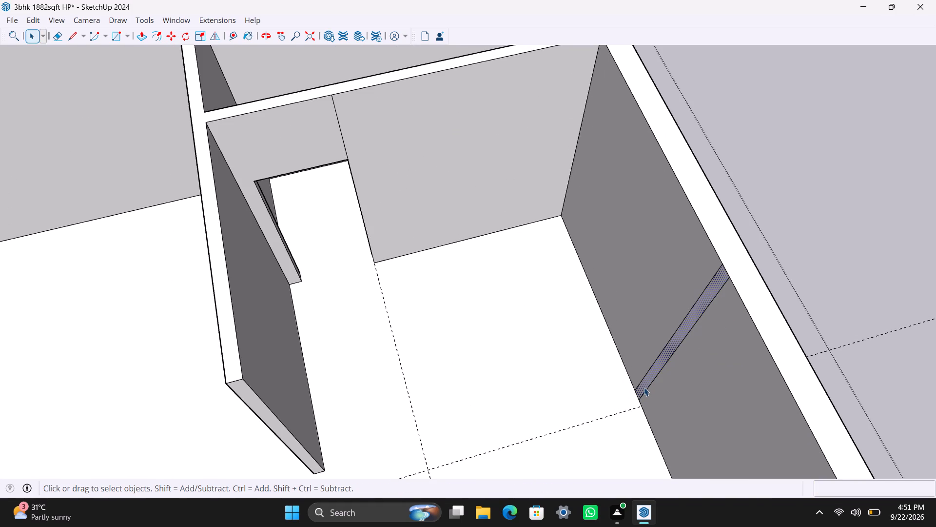
key("p")
left_click_drag(644, 387, 530, 400)
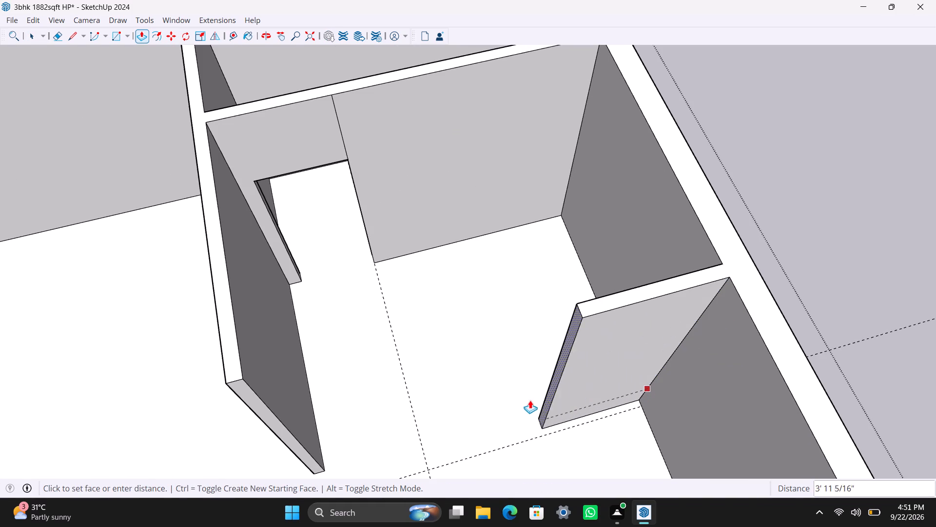
left_click_drag(530, 400, 508, 408)
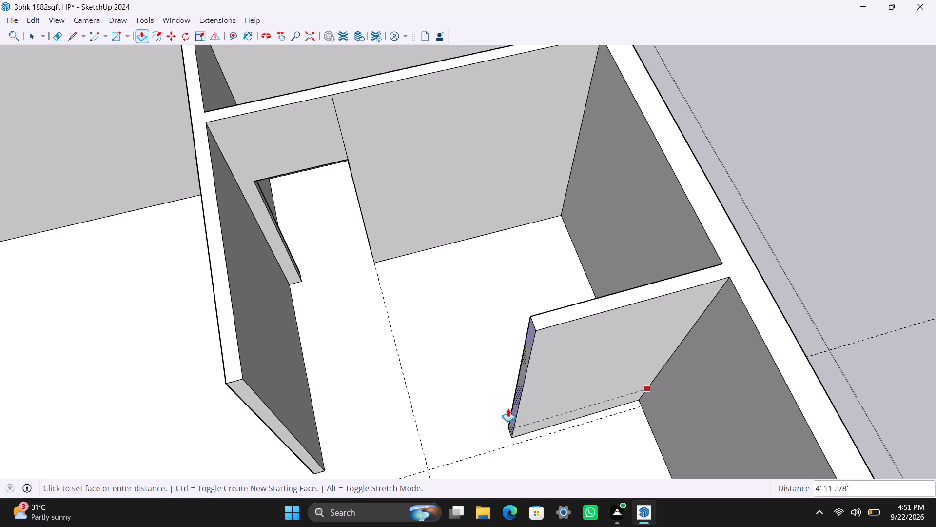
left_click_drag(508, 408, 435, 458)
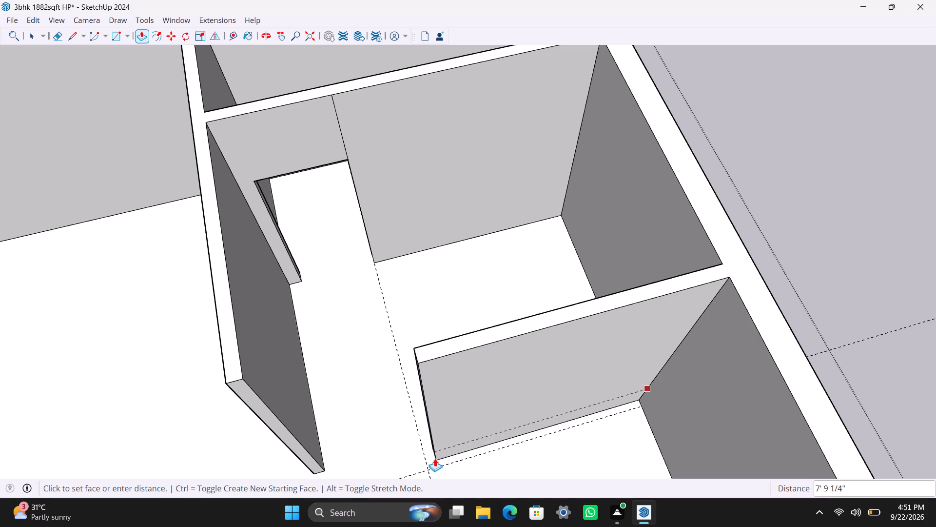
left_click_drag(435, 458, 429, 470)
key("ctrl+s")
key("space")
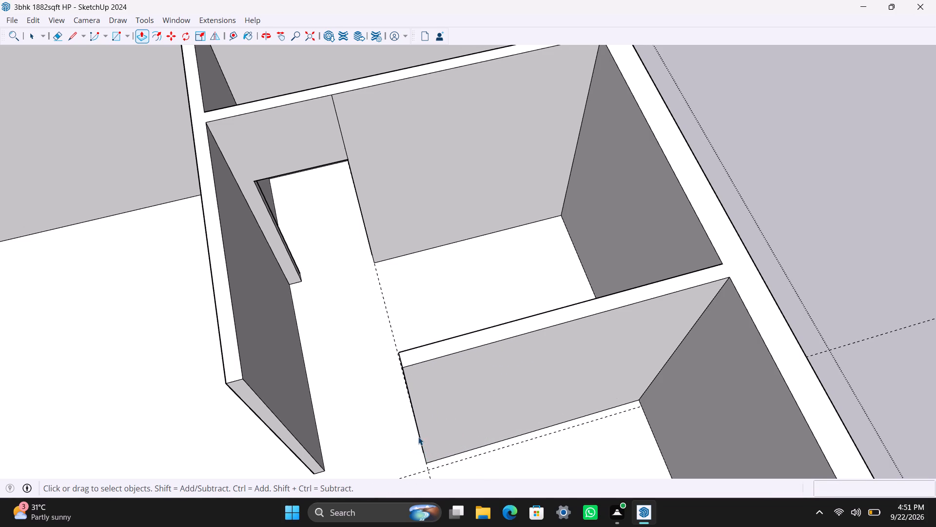
Push/Pull the free end face of the new partition back 1' toward the outer wall.
scroll(392, 397, "down", 2)
key("backslash")
key("backslash")
key("backslash")
key("backslash")
key("backslash")
key("backslash")
key("backslash")
middle_click_drag(404, 398, 485, 355)
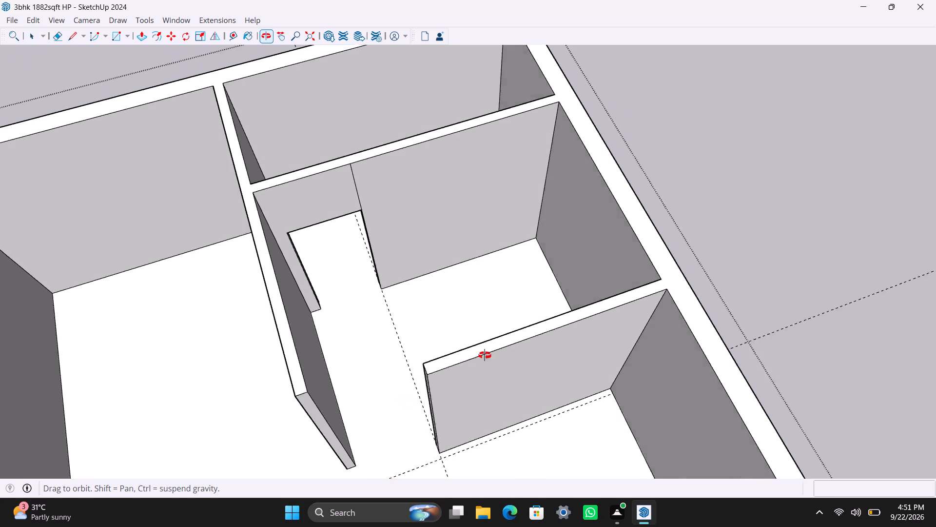
middle_click_drag(485, 355, 535, 300)
scroll(537, 358, "down", 4)
middle_click_drag(563, 354, 441, 399)
scroll(434, 376, "down", 3)
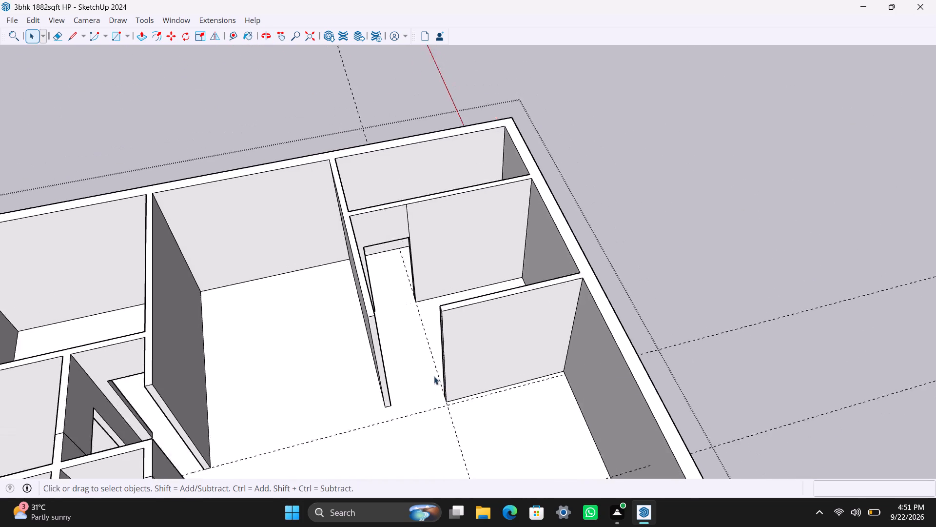
scroll(434, 376, "down", 1)
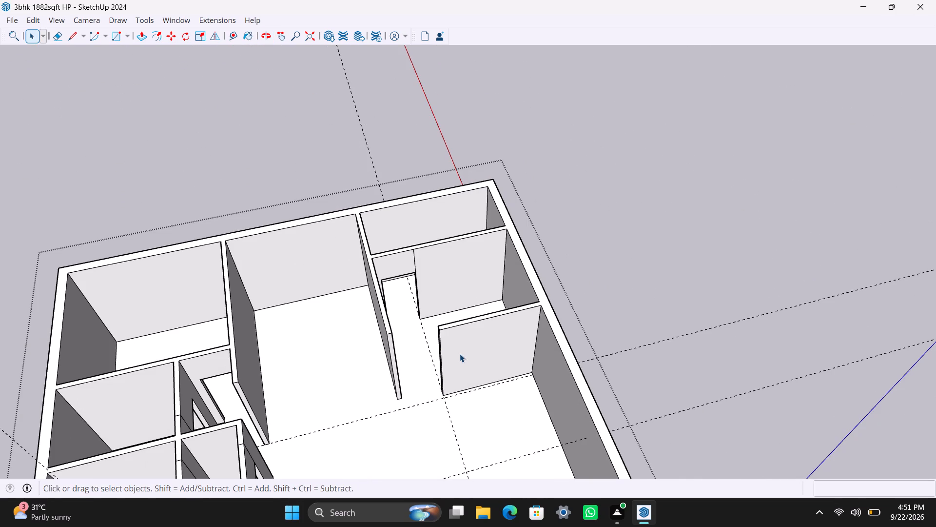
scroll(448, 358, "down", 3)
middle_click_drag(449, 374, 480, 320)
scroll(480, 324, "up", 3)
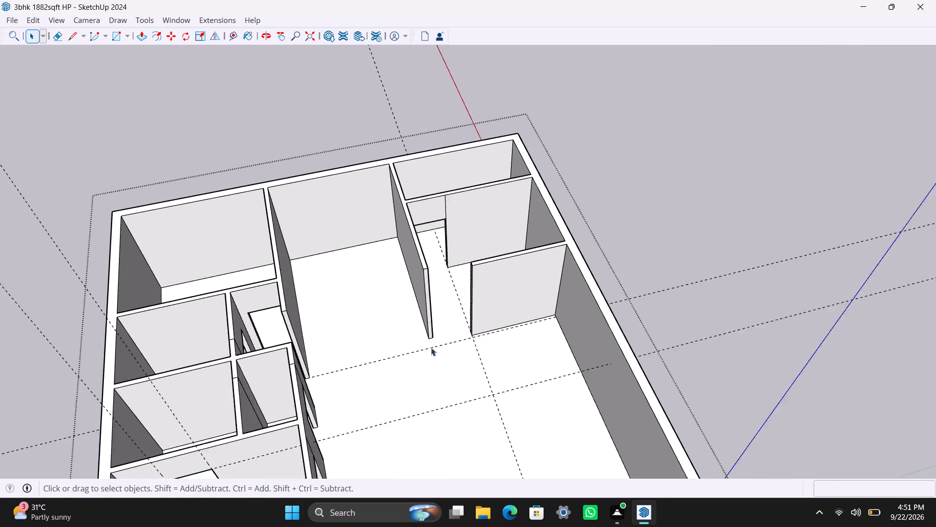
middle_click_drag(436, 353, 535, 369)
scroll(518, 341, "up", 10)
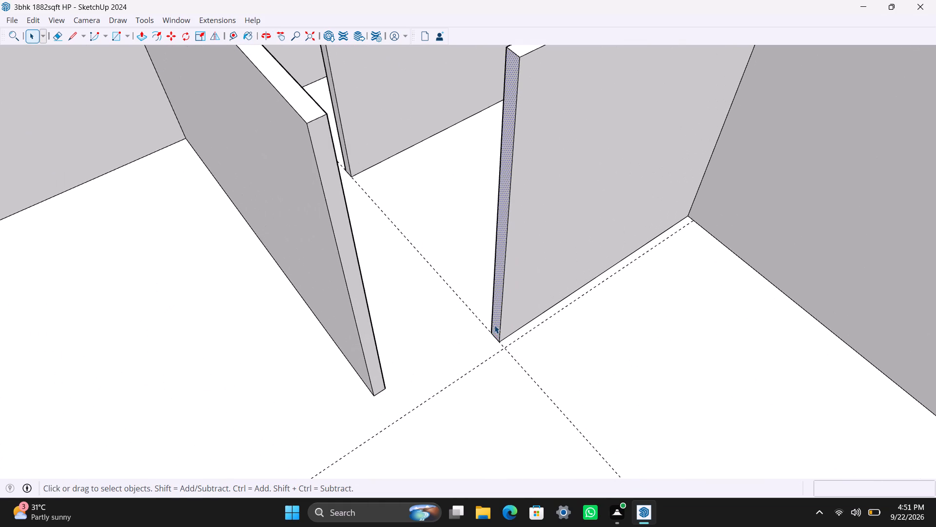
left_click(496, 317)
key("p")
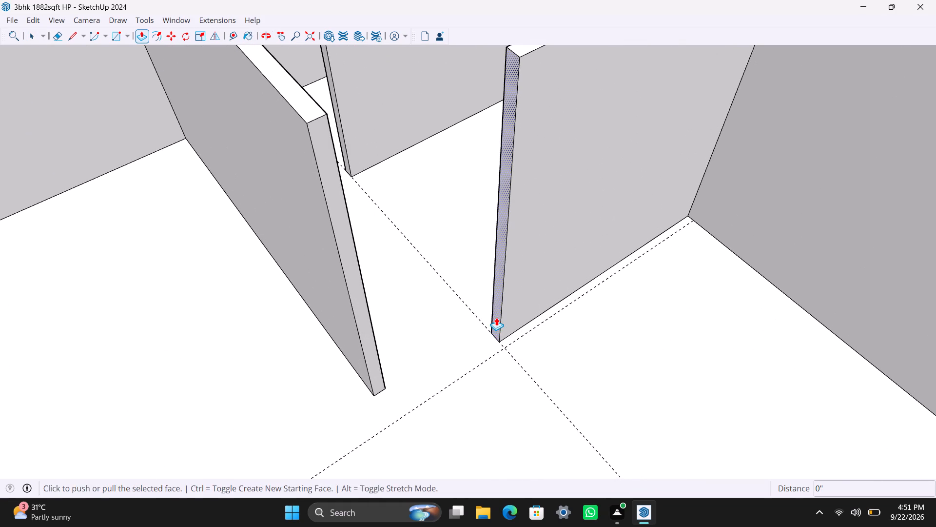
left_click_drag(496, 317, 521, 303)
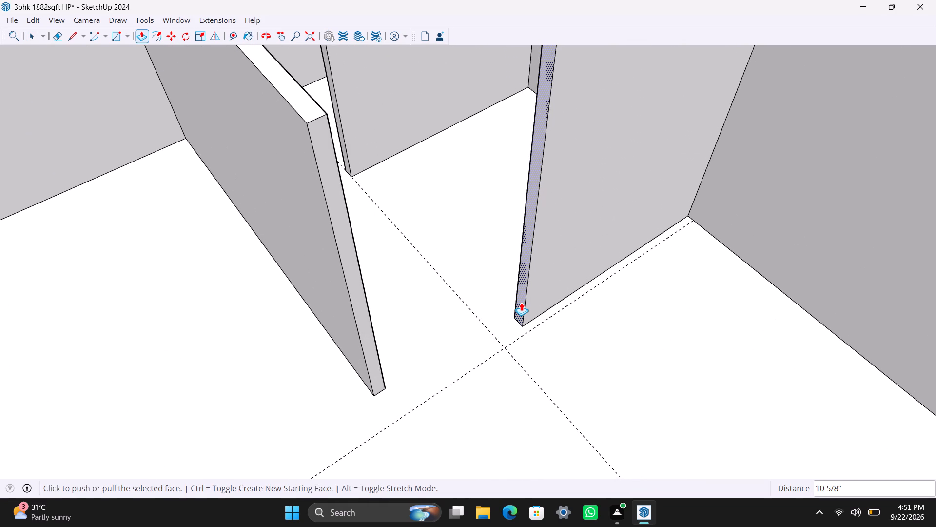
type("1'")
key("Return")
key("space")
left_click(608, 349)
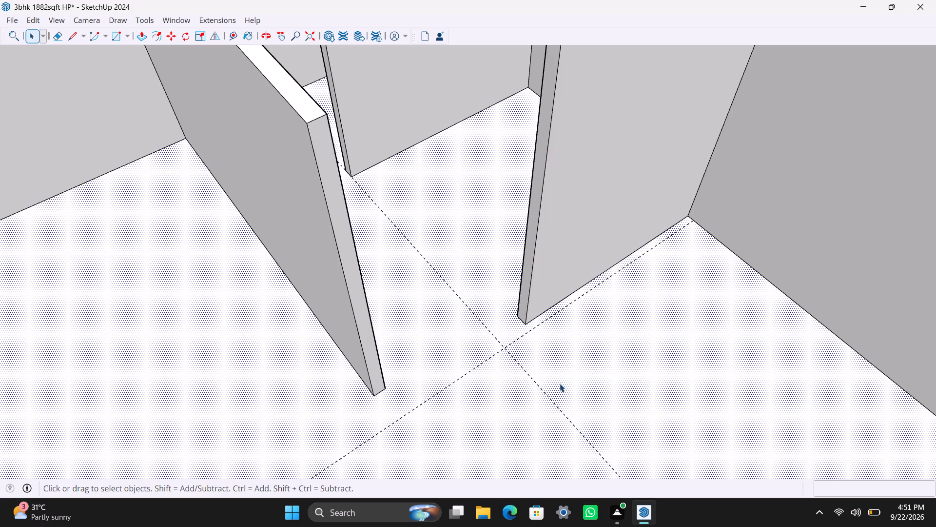
Push/Pull the long partition's free end 9" outward to align with the new partition's room-side face, and save the model.
scroll(429, 354, "down", 9)
middle_click_drag(419, 343, 408, 346)
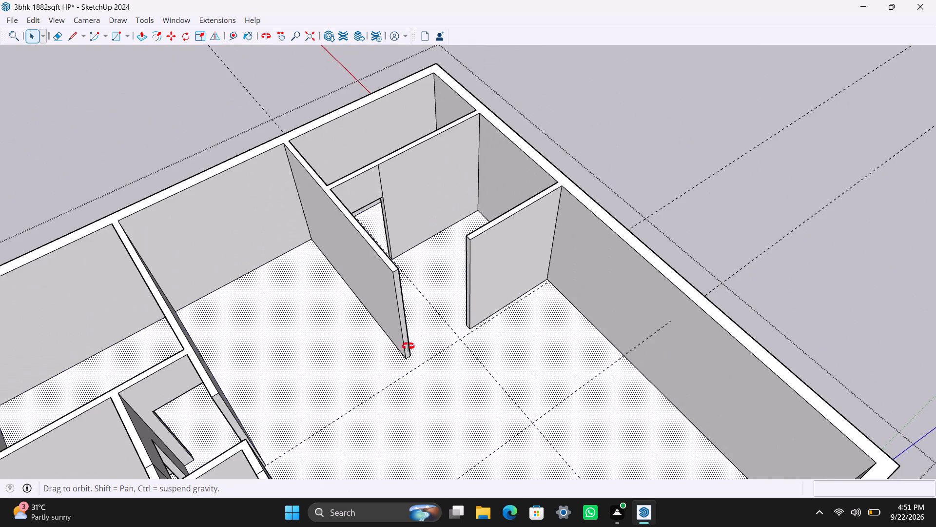
middle_click_drag(408, 346, 275, 384)
scroll(374, 322, "up", 7)
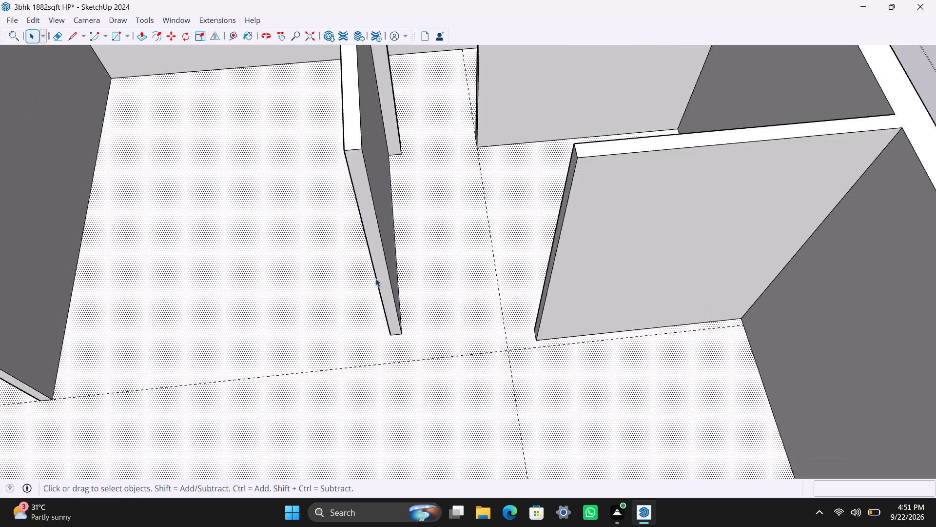
left_click(379, 272)
key("p")
left_click_drag(379, 272, 581, 306)
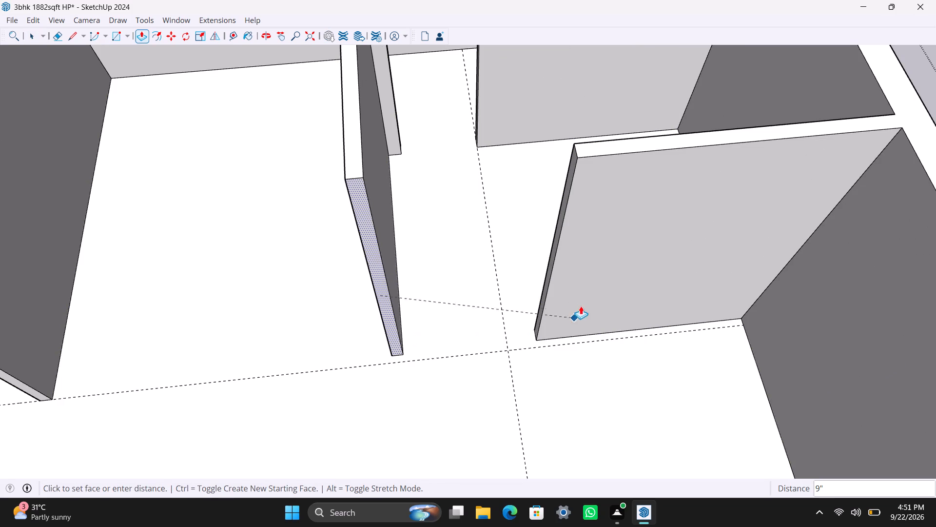
left_click_drag(581, 306, 553, 284)
key("space")
key("ctrl+s")
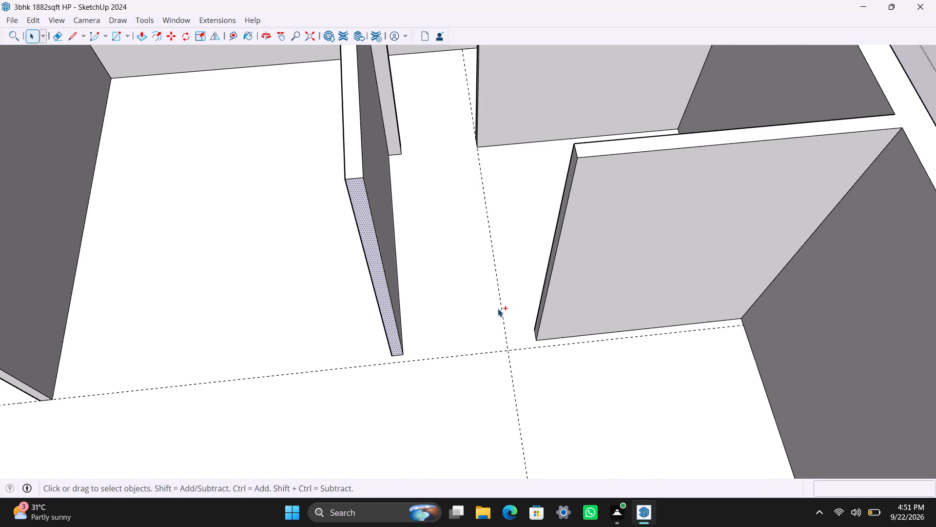
Copy the top edge of the new partition's end face 3' downward to mark the door head.
scroll(497, 312, "down", 10)
middle_click_drag(371, 379, 661, 379)
scroll(552, 287, "down", 3)
middle_click_drag(523, 307, 483, 311, "shift")
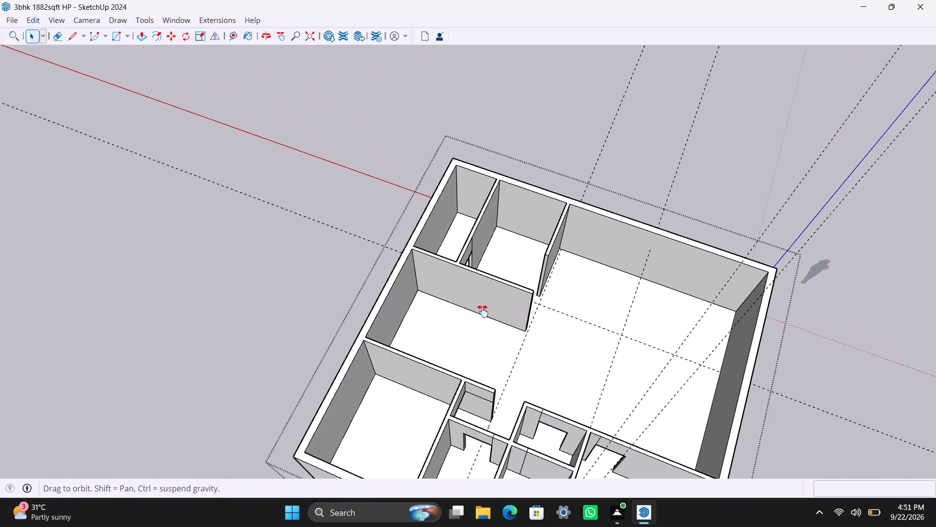
middle_click_drag(483, 311, 414, 334, "shift")
scroll(492, 342, "up", 2)
middle_click_drag(447, 368, 235, 420)
scroll(387, 324, "up", 5)
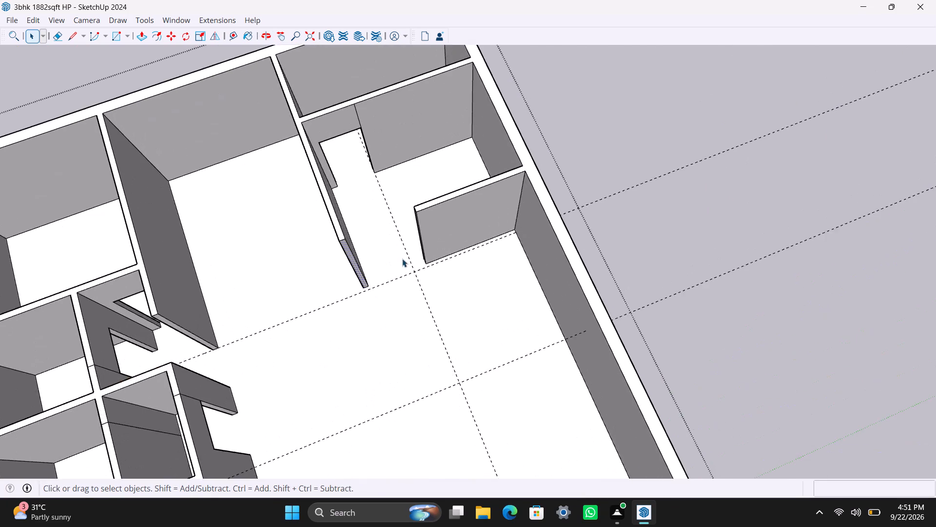
scroll(402, 259, "up", 1)
middle_click_drag(430, 203, 441, 184)
scroll(441, 184, "up", 4)
middle_click_drag(398, 226, 417, 180)
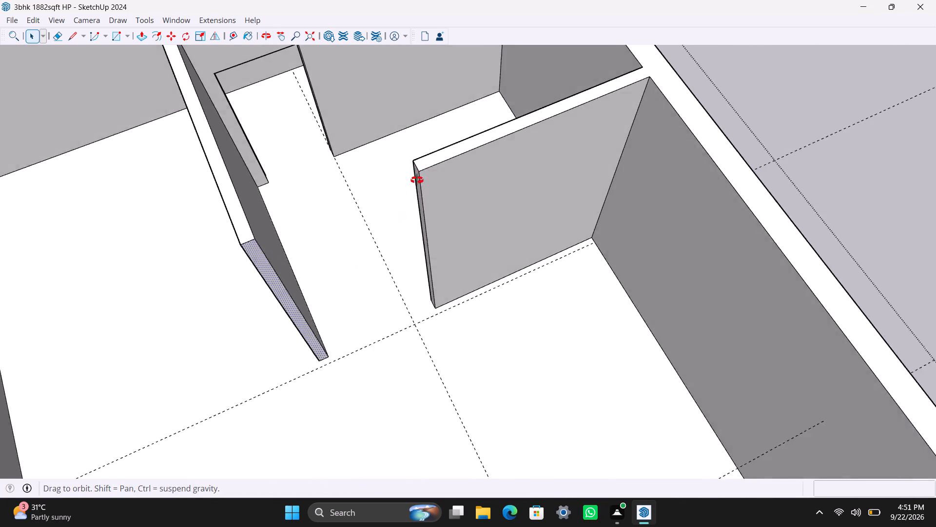
middle_click_drag(417, 180, 422, 169)
scroll(425, 148, "up", 1)
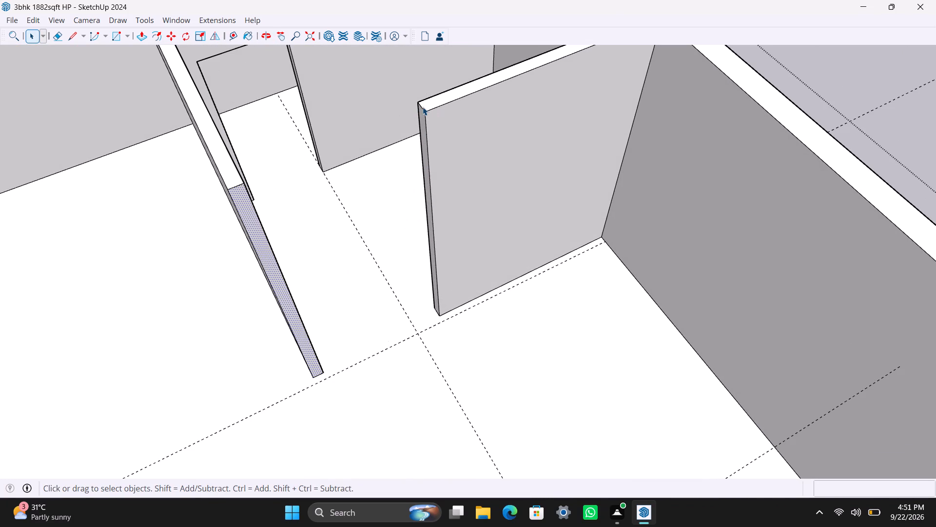
left_click(422, 108)
key("m")
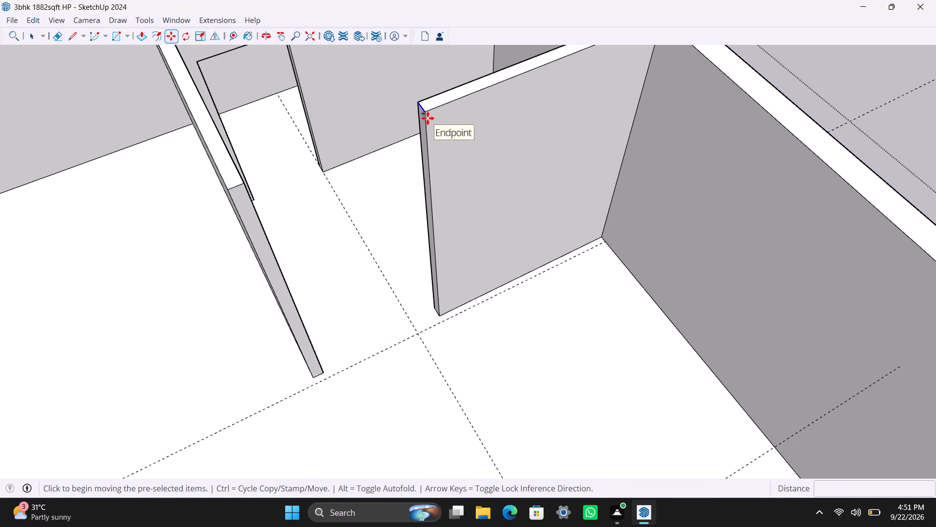
left_click_drag(427, 113, 425, 124)
type("3'")
key("Return")
key("space")
Push/Pull the end face above the door-head line 4'6" to the long partition to form the lintel, and save the model.
left_click(424, 152)
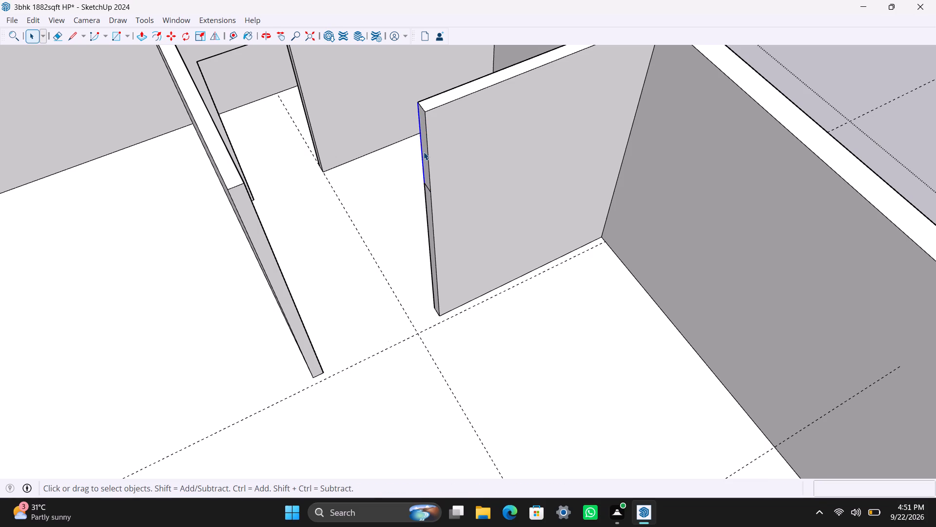
left_click(425, 157)
key("p")
left_click_drag(425, 157, 363, 197)
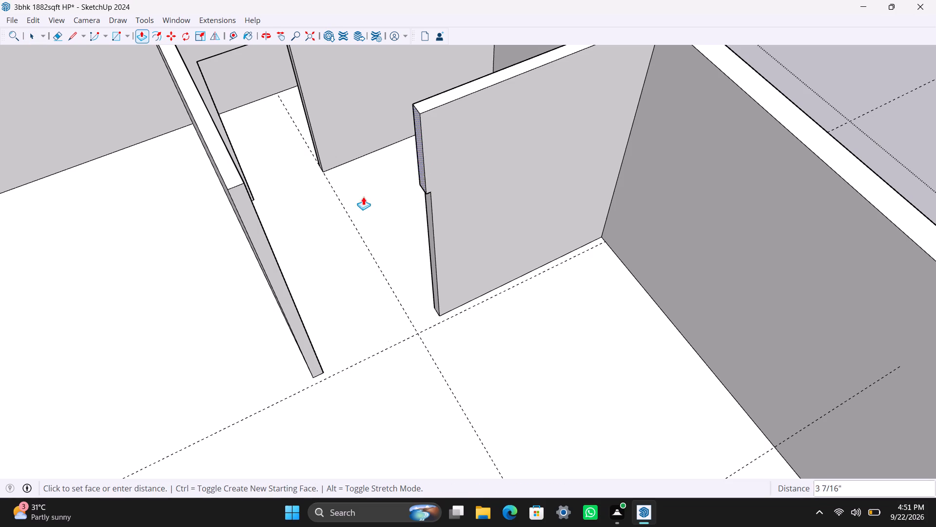
left_click_drag(363, 197, 270, 242)
key("ctrl+s")
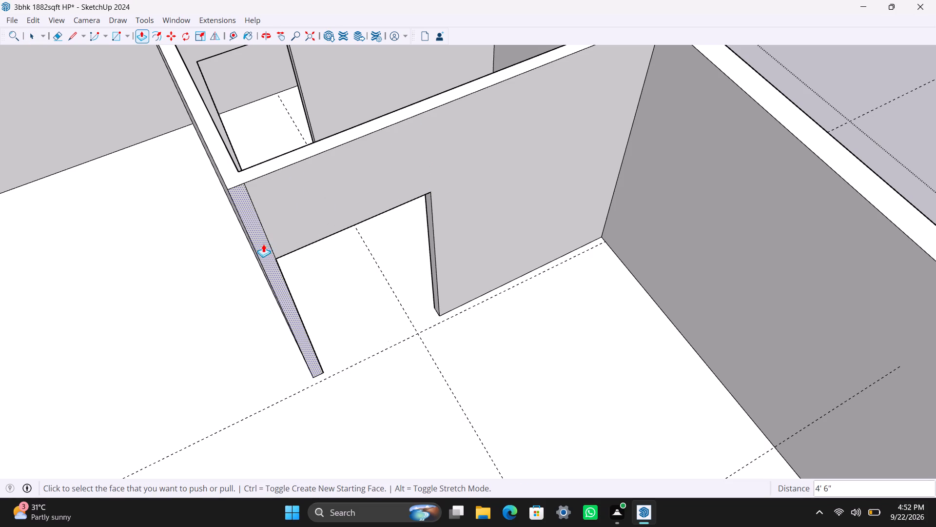
Examine the new door opening and the surrounding room layout from several angles.
scroll(263, 246, "down", 19)
middle_click_drag(318, 350, 415, 285)
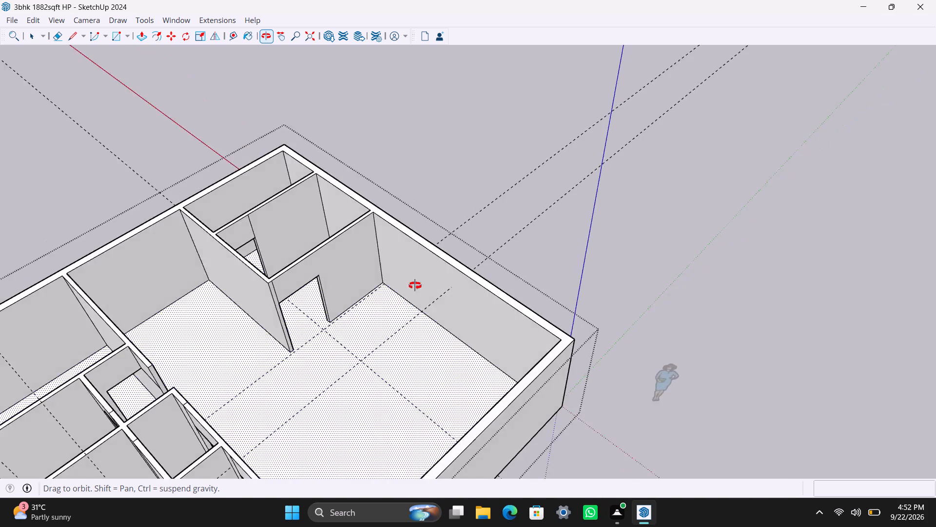
middle_click_drag(415, 285, 316, 272)
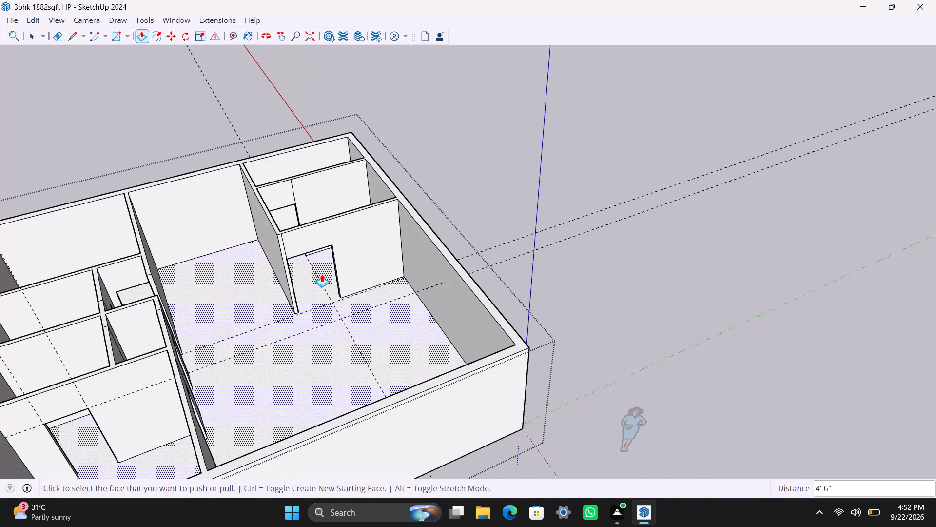
scroll(341, 284, "up", 6)
scroll(384, 369, "down", 4)
middle_click_drag(348, 370, 308, 258)
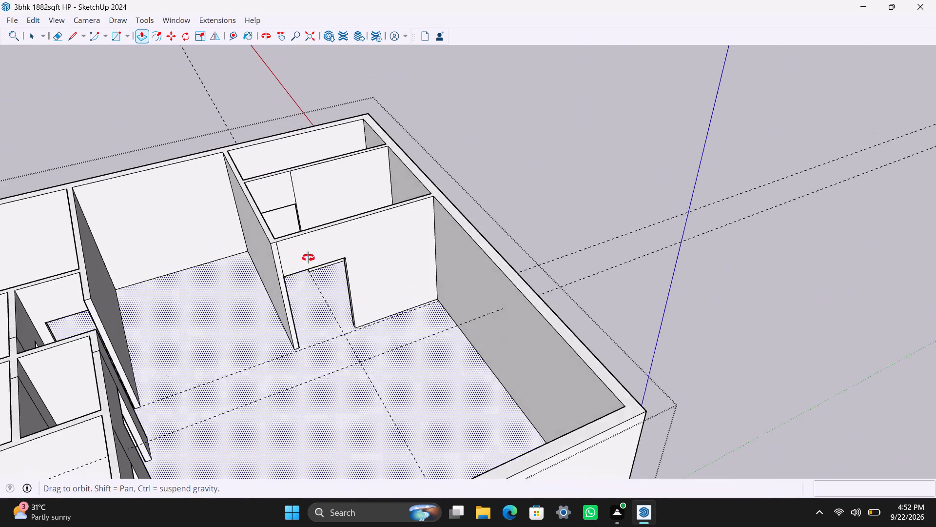
middle_click_drag(308, 258, 403, 341)
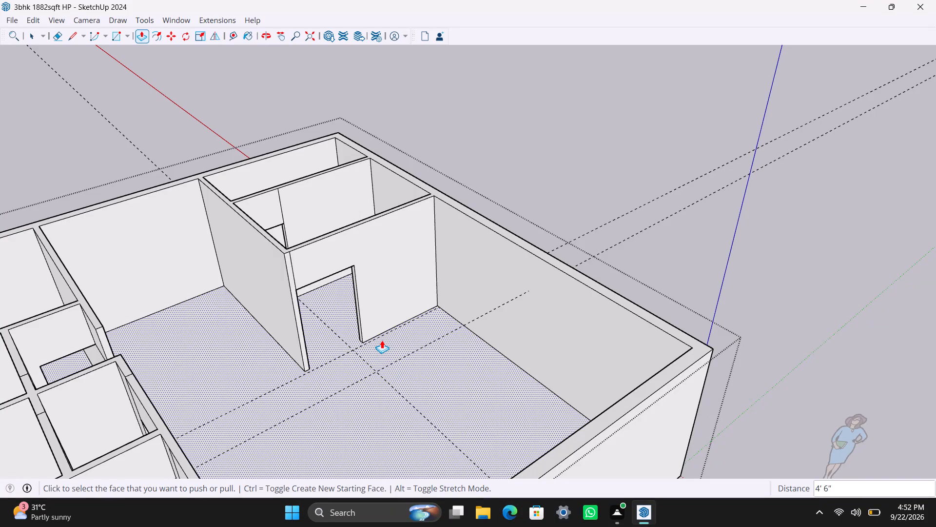
scroll(406, 323, "down", 6)
scroll(380, 358, "down", 4)
middle_click_drag(368, 368, 479, 415)
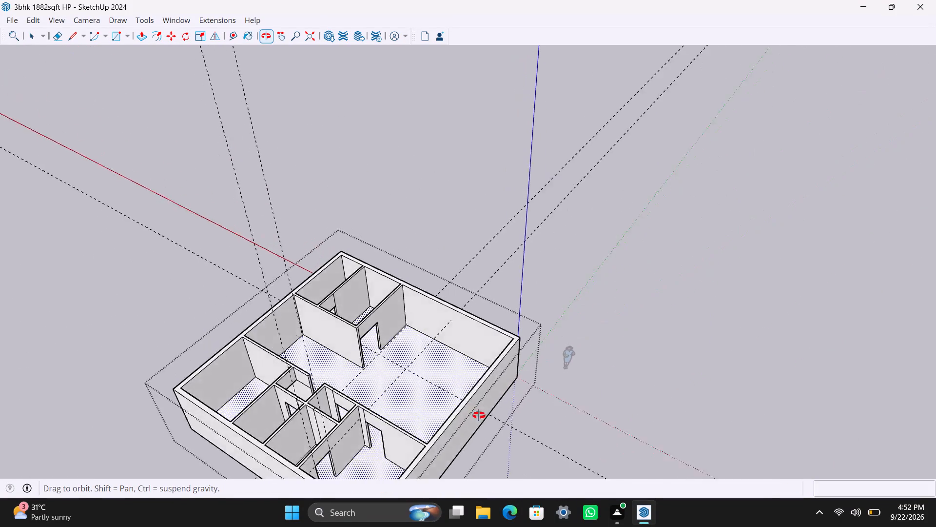
middle_click_drag(479, 415, 477, 415)
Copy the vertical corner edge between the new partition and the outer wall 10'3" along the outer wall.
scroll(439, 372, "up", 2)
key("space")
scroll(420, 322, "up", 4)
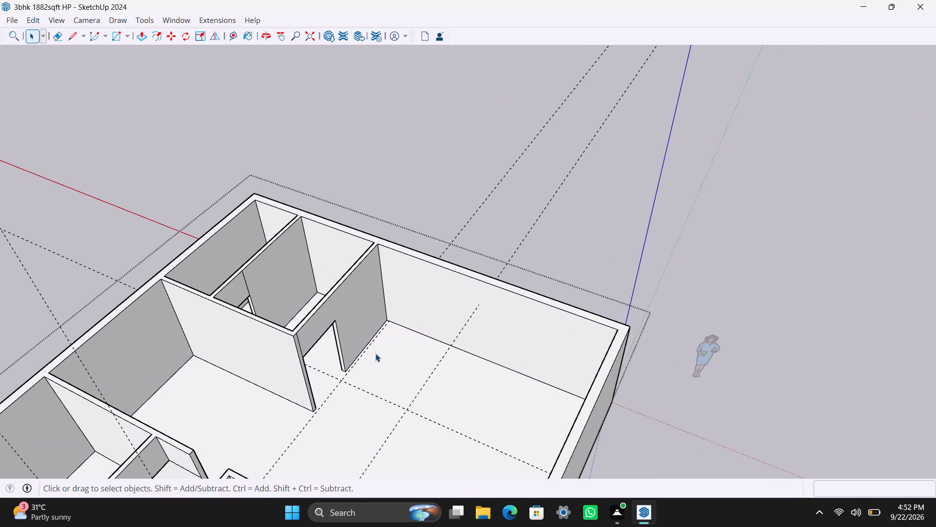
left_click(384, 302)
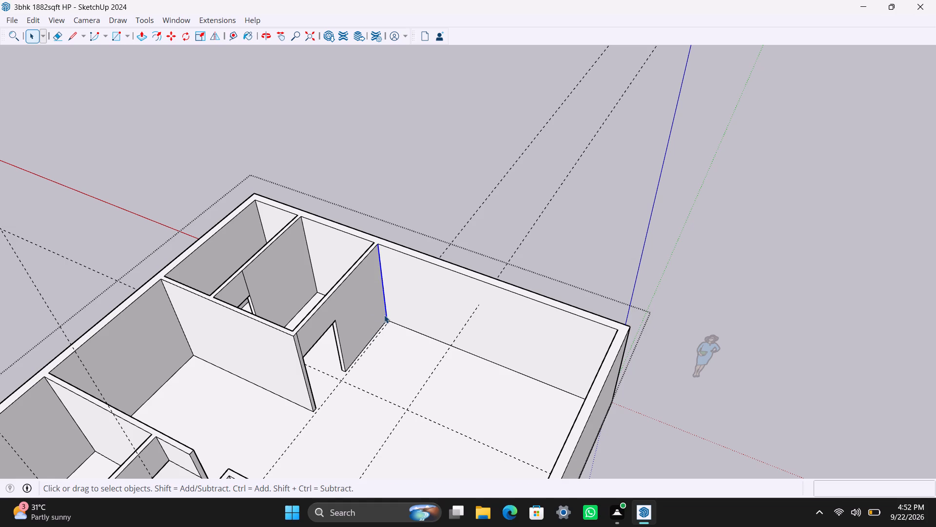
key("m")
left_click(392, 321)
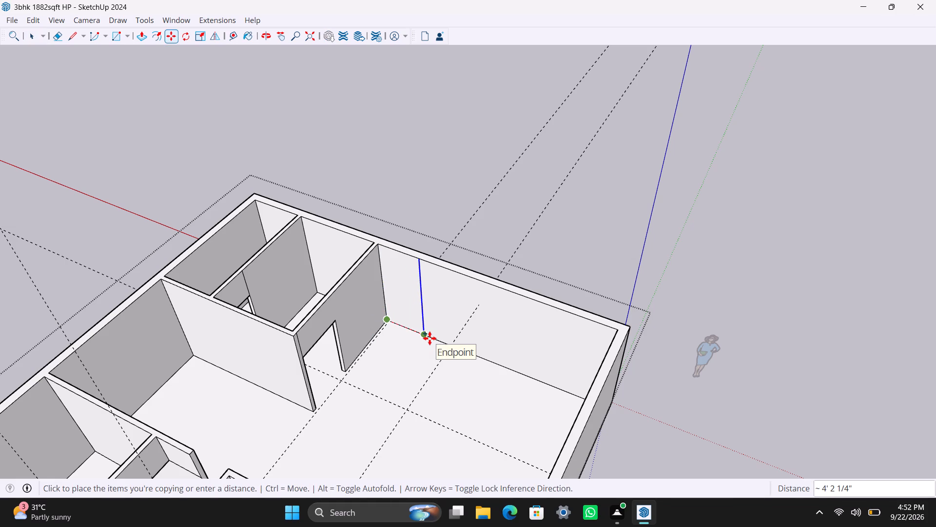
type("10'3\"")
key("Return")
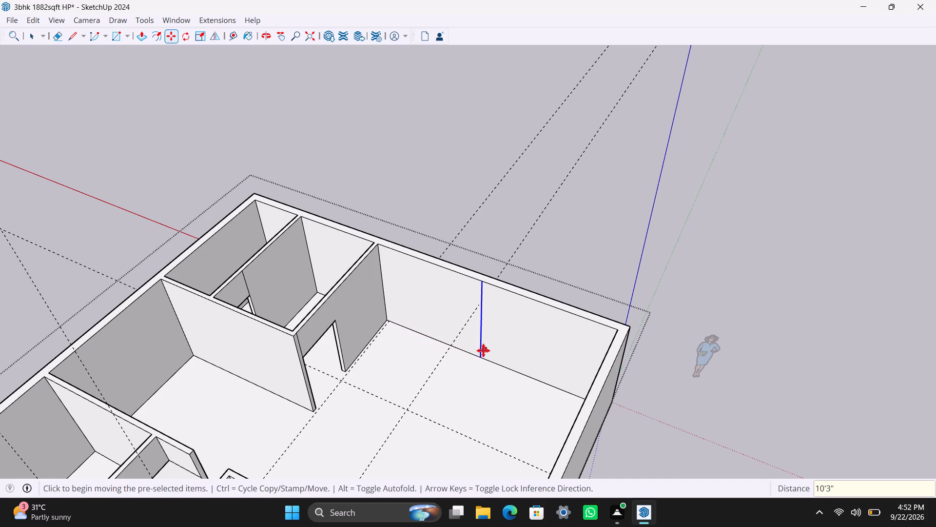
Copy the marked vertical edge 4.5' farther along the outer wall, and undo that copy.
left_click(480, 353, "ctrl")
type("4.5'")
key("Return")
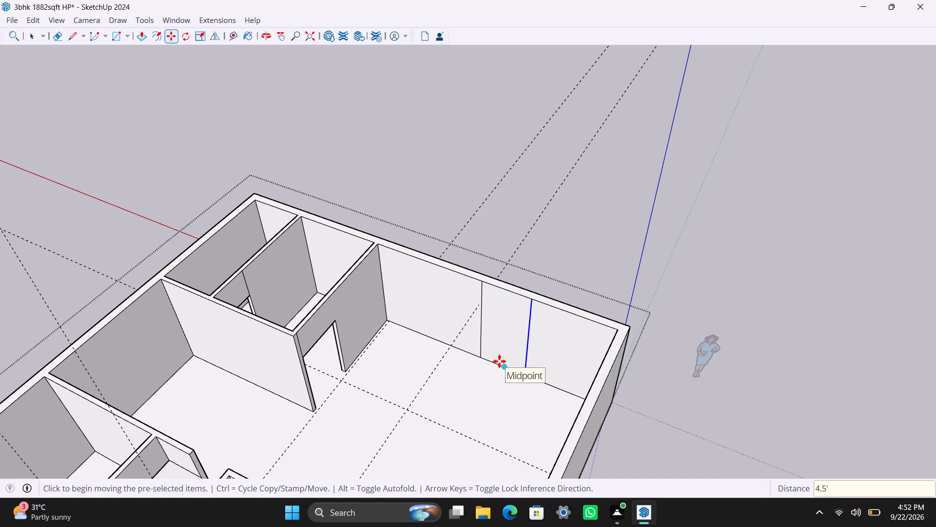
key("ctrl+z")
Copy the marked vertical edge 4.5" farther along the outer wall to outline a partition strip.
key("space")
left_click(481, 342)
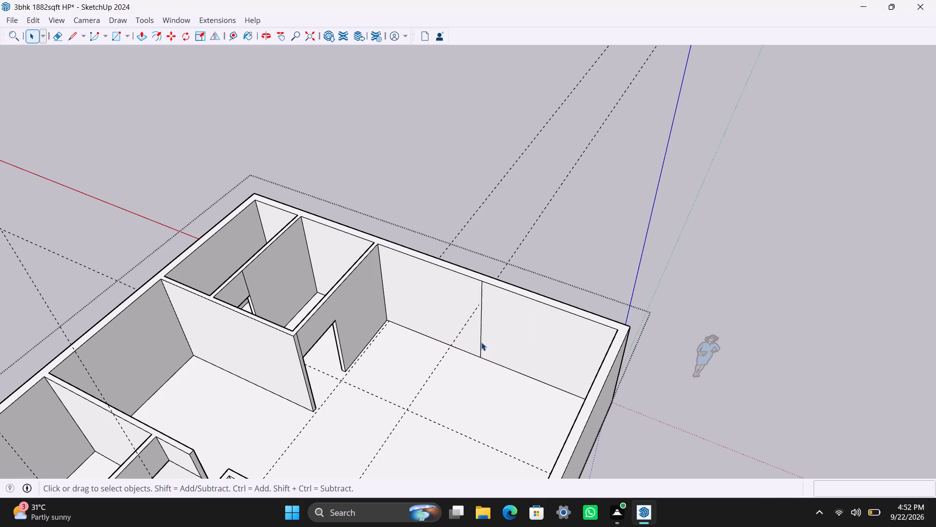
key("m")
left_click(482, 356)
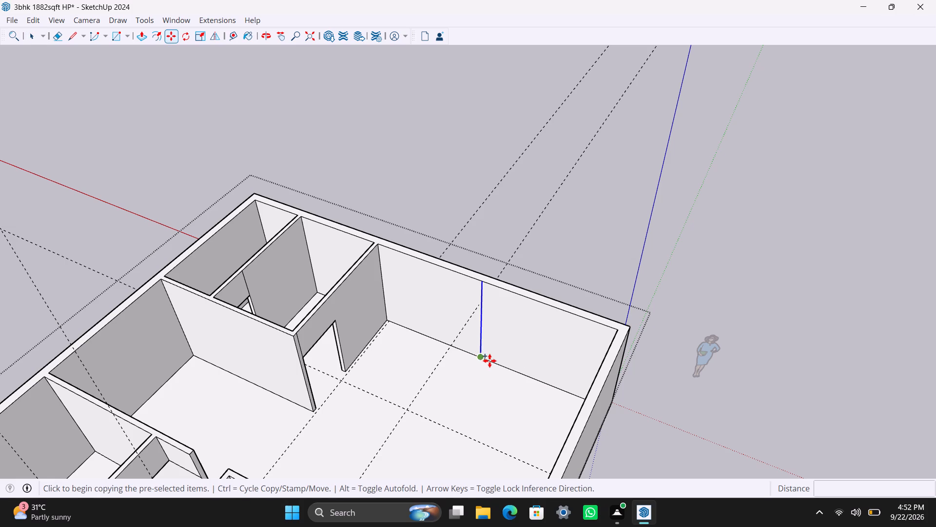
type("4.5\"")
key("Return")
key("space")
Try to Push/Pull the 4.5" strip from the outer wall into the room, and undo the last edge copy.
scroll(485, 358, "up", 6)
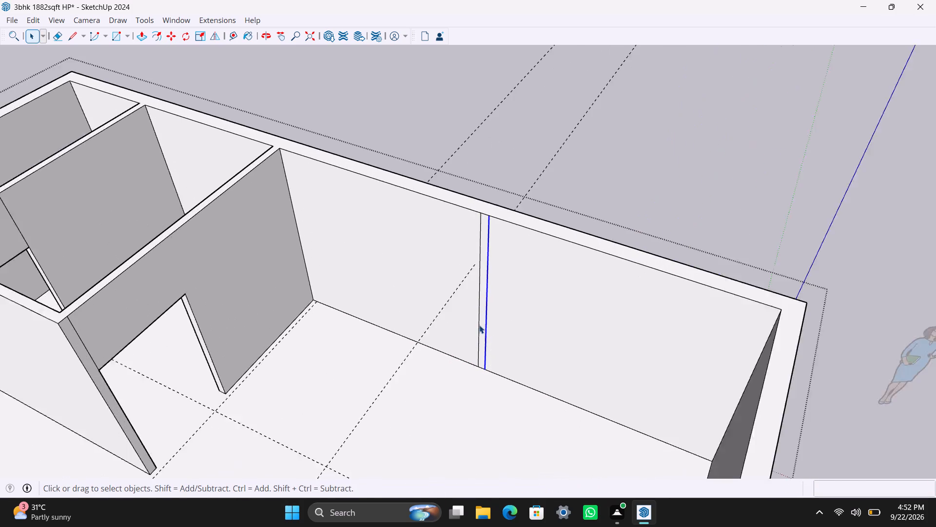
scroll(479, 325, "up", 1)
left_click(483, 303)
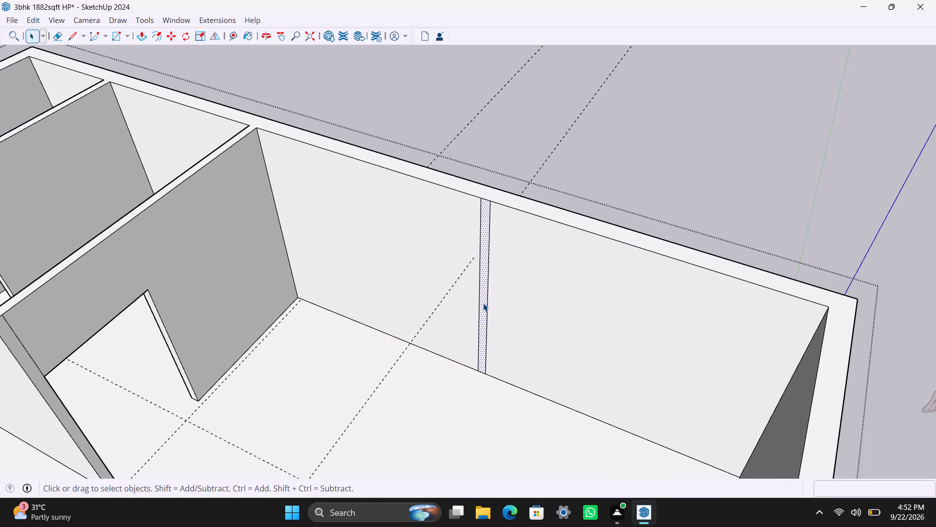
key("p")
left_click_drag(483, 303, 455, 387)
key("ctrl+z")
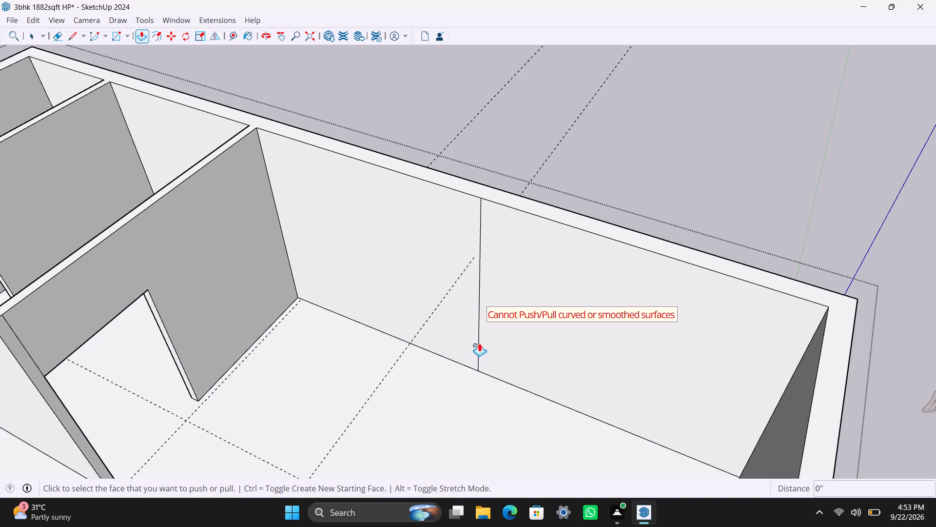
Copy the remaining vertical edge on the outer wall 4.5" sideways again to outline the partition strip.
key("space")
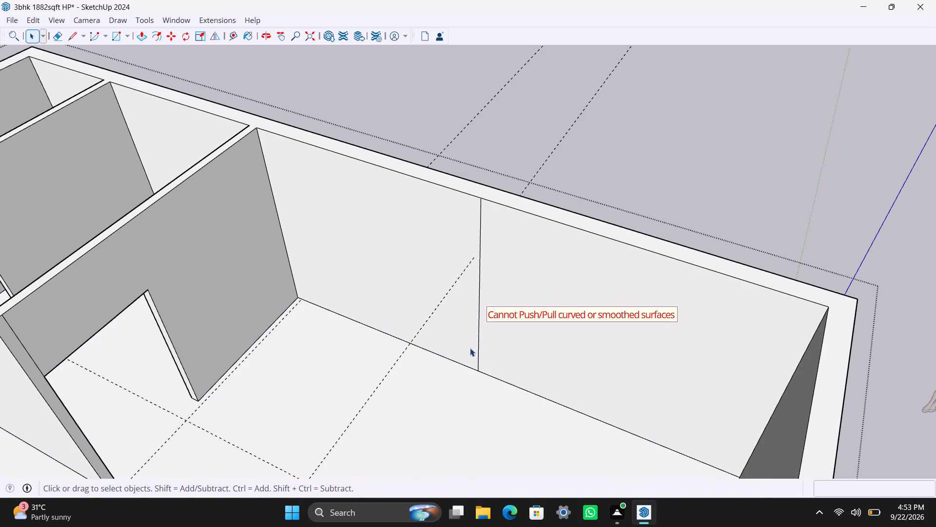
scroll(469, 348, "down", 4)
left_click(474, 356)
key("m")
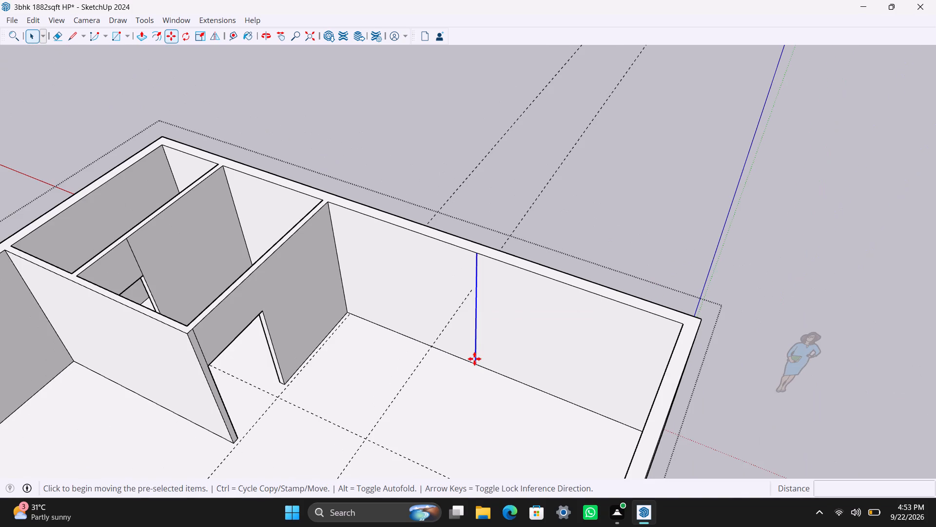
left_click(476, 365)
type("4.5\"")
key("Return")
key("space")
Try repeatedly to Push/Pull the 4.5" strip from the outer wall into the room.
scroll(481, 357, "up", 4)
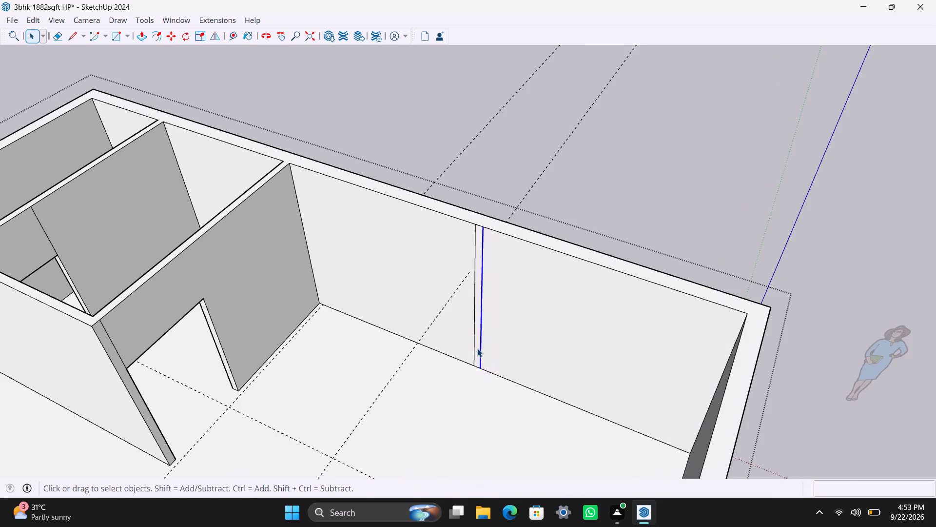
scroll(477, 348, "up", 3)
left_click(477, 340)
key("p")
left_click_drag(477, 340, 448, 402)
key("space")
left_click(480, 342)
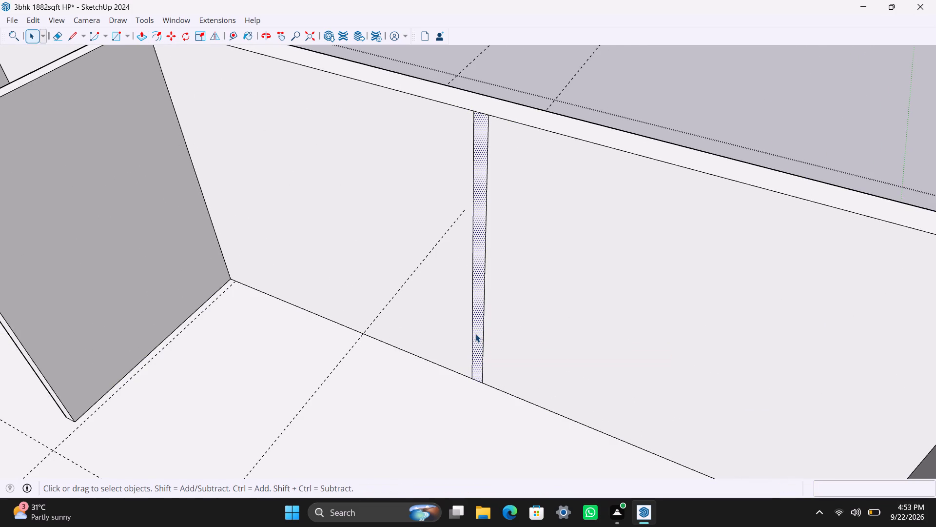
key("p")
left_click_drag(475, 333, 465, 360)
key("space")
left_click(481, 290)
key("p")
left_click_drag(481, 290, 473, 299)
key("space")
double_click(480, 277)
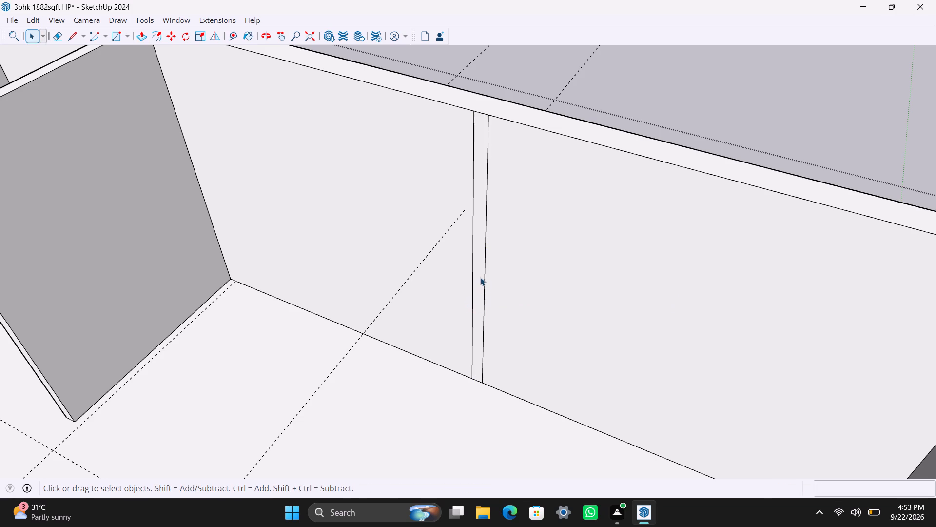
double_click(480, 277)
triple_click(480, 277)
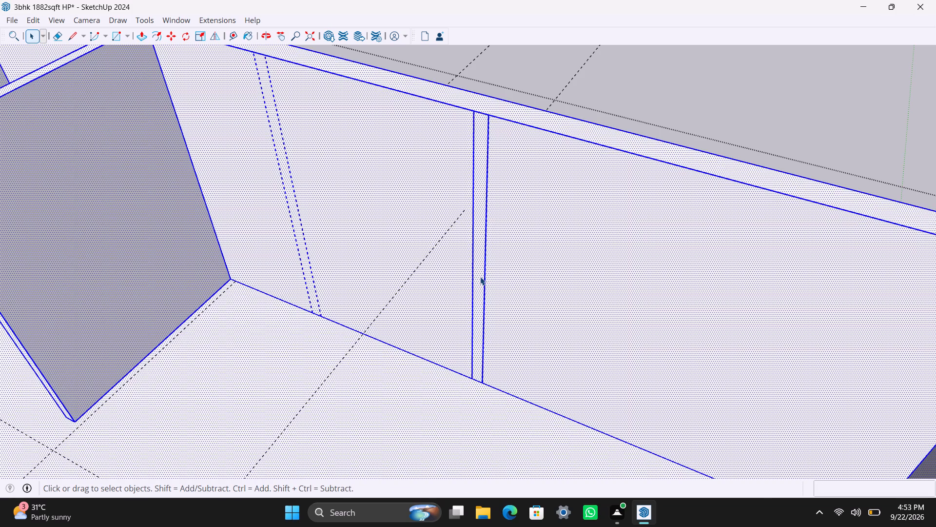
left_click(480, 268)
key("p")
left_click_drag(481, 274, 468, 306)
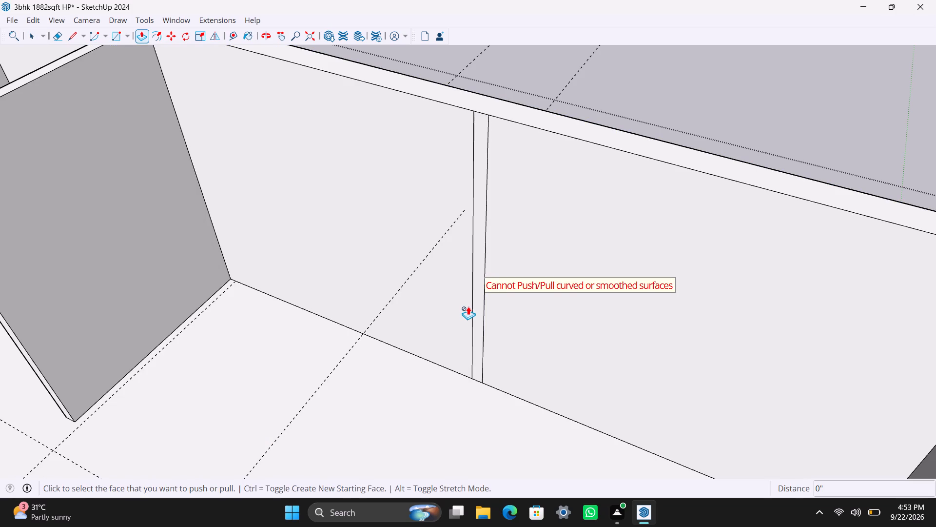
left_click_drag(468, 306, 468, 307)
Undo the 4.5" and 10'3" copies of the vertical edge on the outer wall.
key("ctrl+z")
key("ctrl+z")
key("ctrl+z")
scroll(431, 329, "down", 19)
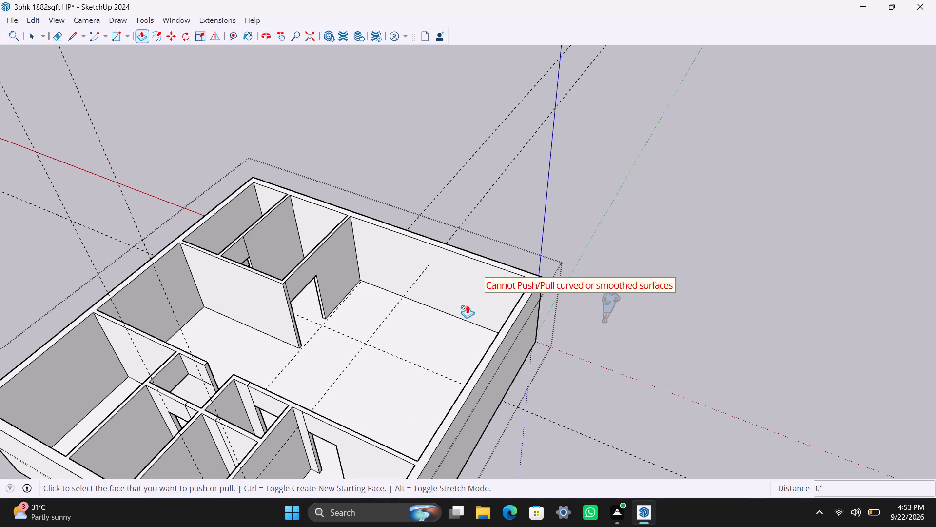
Copy the vertical corner edge between the new partition and the outer wall 10'3" along the outer wall.
key("space")
key("space")
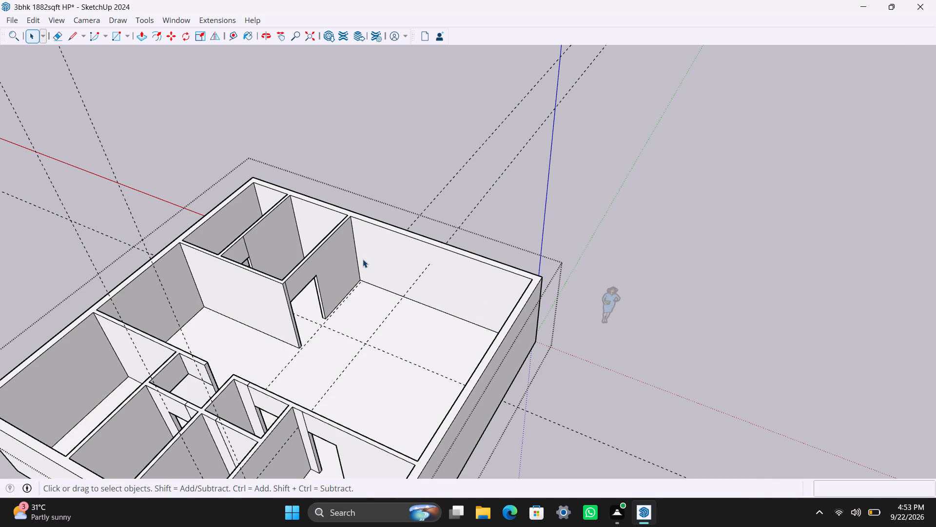
left_click(356, 249)
key("m")
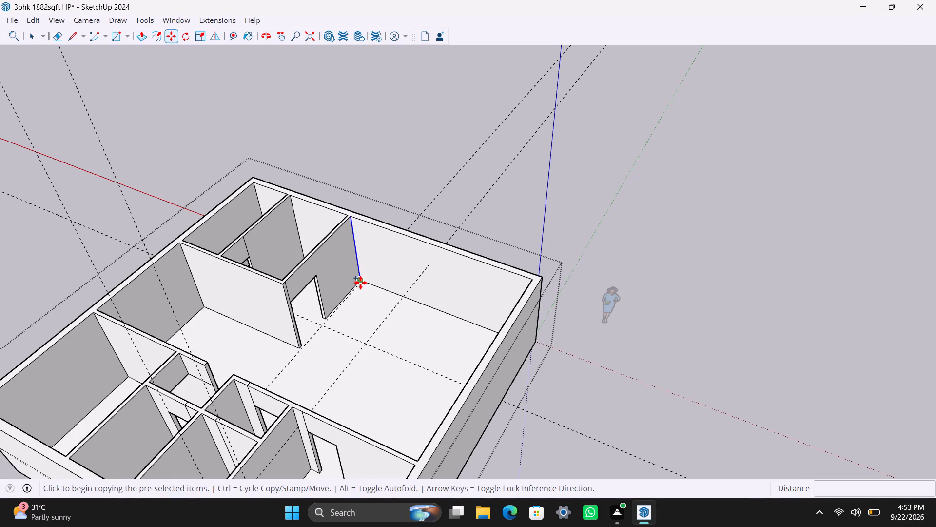
left_click(360, 283)
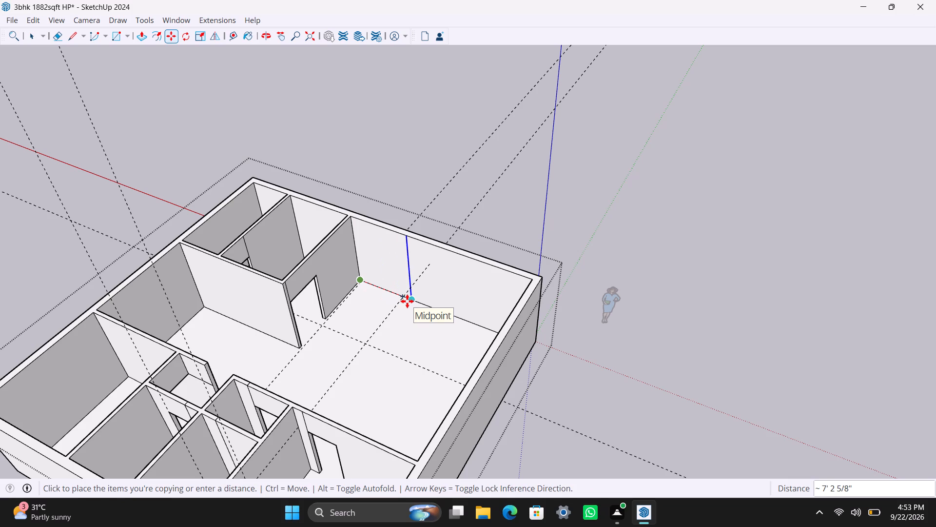
key("1")
type("0'3\"")
key("Return")
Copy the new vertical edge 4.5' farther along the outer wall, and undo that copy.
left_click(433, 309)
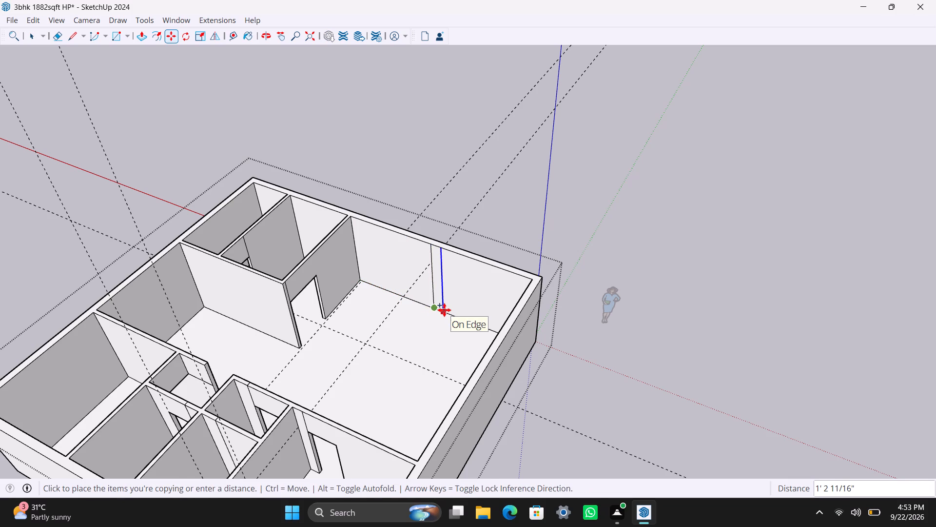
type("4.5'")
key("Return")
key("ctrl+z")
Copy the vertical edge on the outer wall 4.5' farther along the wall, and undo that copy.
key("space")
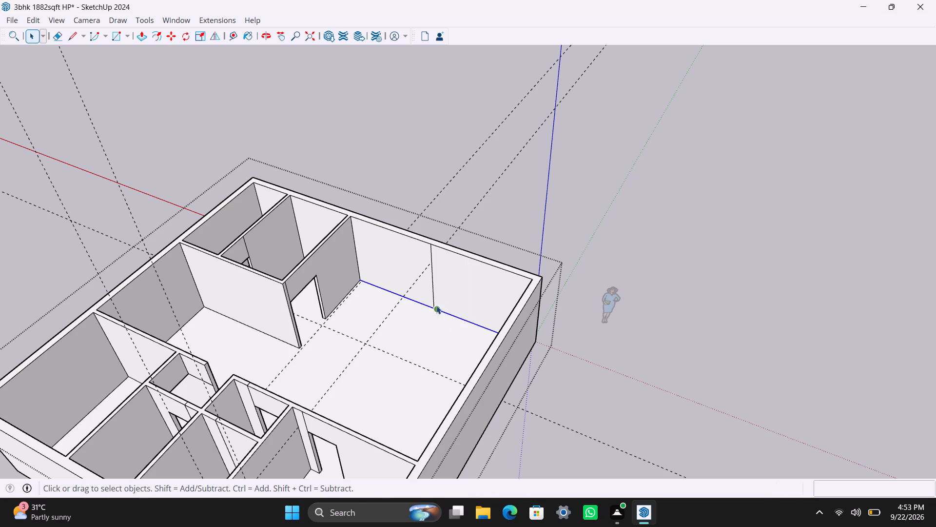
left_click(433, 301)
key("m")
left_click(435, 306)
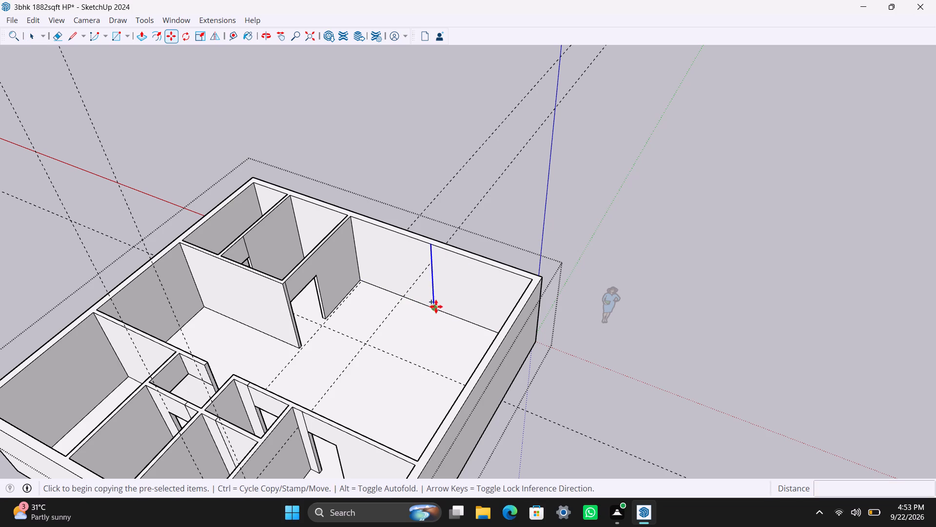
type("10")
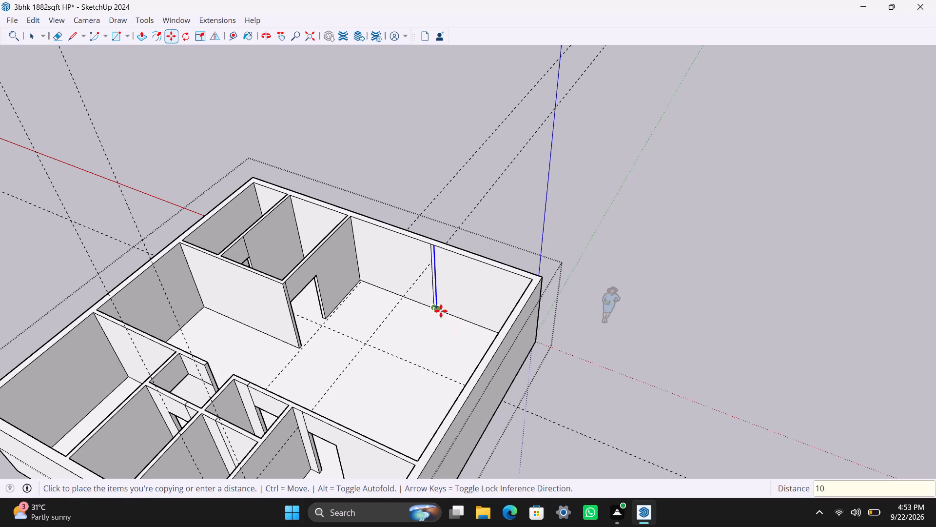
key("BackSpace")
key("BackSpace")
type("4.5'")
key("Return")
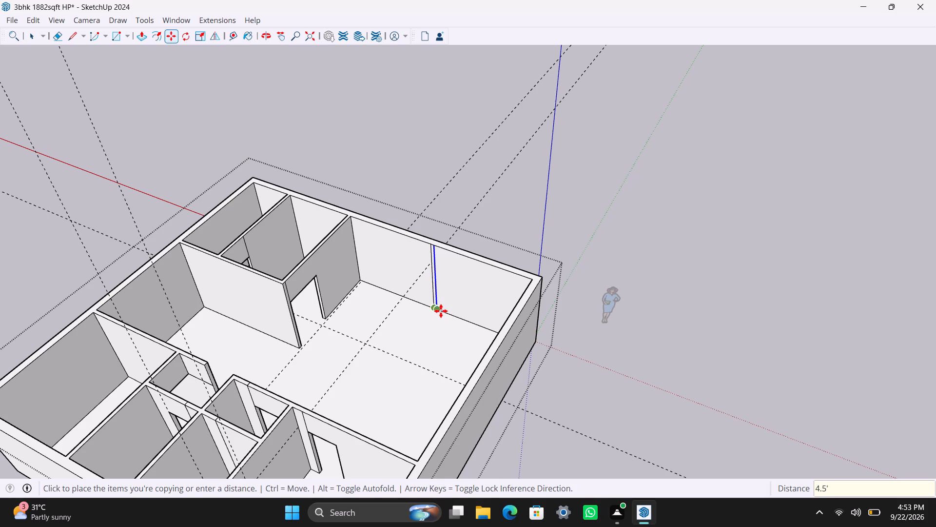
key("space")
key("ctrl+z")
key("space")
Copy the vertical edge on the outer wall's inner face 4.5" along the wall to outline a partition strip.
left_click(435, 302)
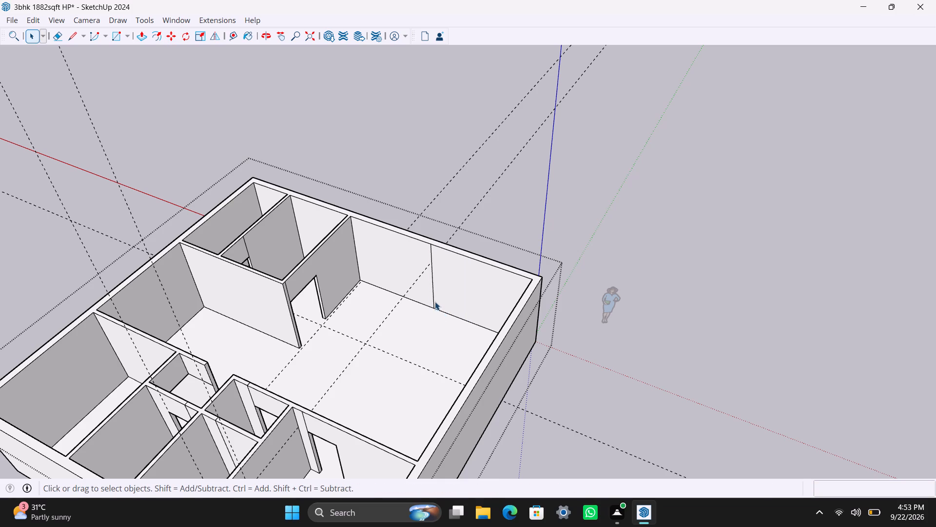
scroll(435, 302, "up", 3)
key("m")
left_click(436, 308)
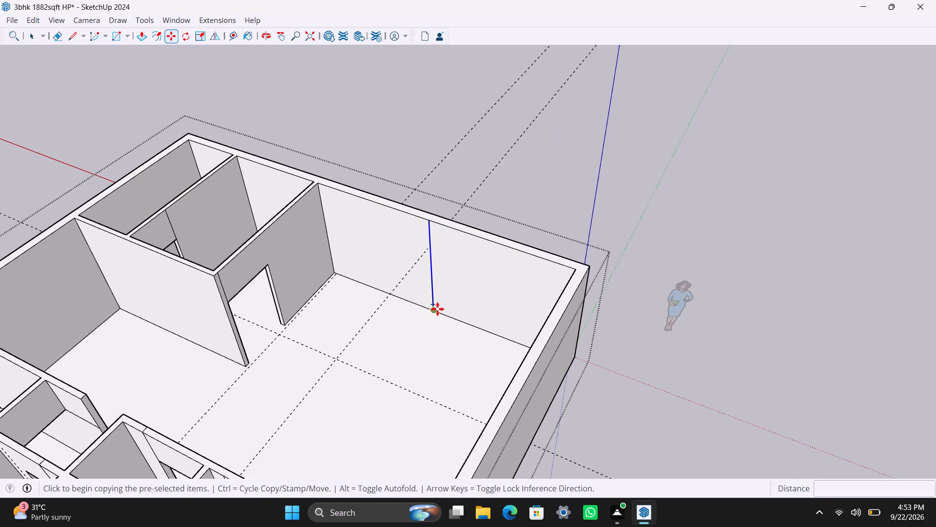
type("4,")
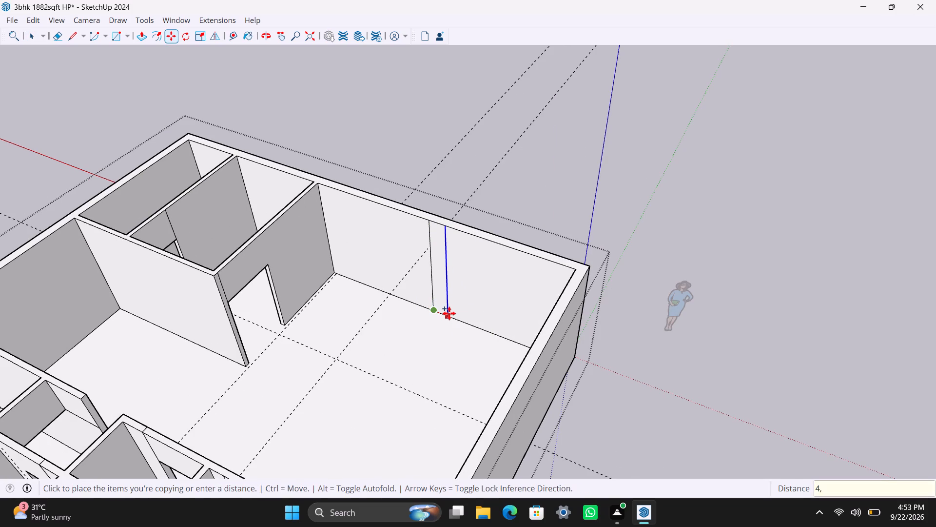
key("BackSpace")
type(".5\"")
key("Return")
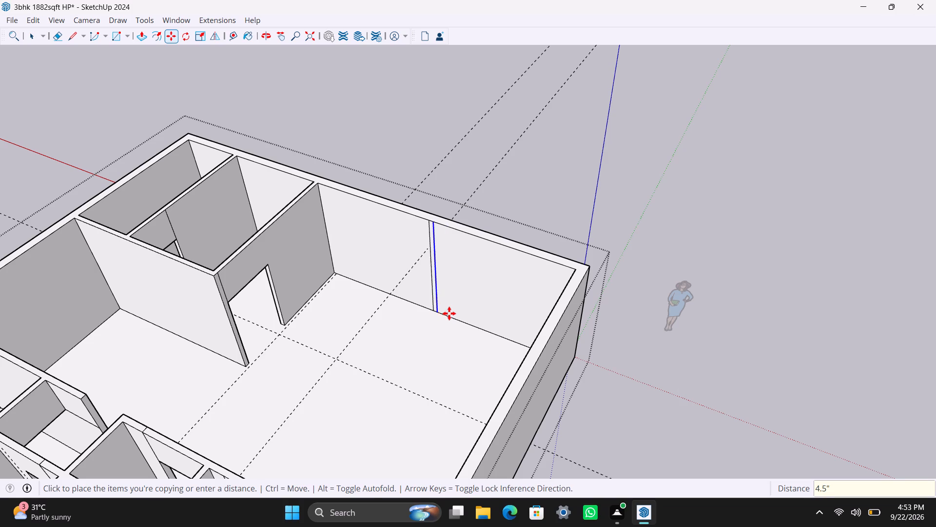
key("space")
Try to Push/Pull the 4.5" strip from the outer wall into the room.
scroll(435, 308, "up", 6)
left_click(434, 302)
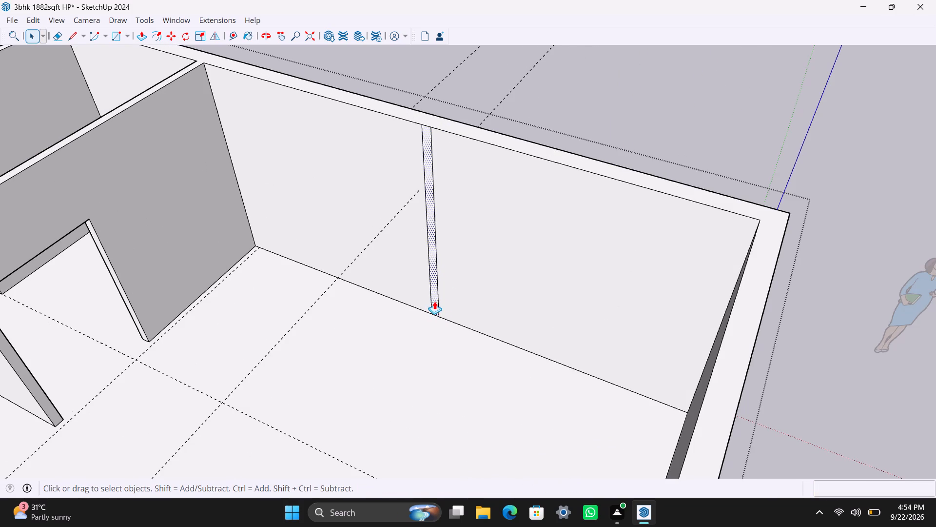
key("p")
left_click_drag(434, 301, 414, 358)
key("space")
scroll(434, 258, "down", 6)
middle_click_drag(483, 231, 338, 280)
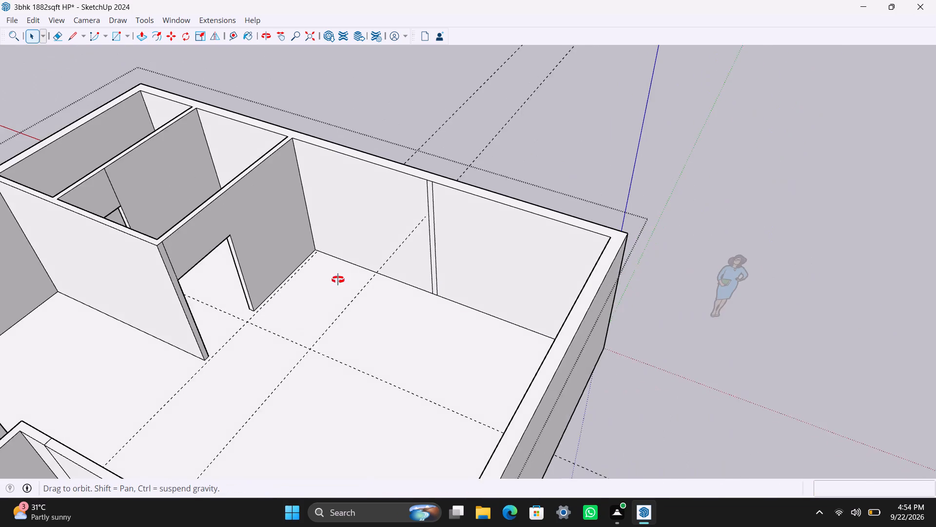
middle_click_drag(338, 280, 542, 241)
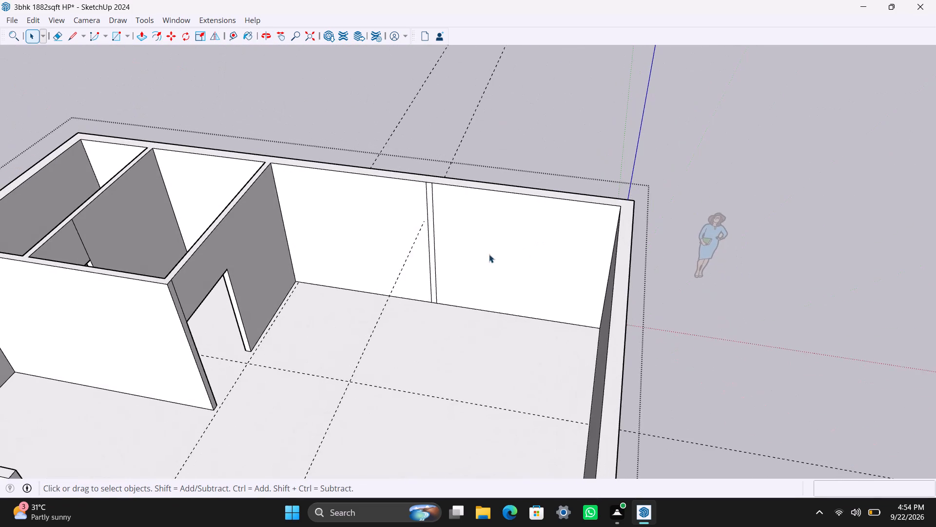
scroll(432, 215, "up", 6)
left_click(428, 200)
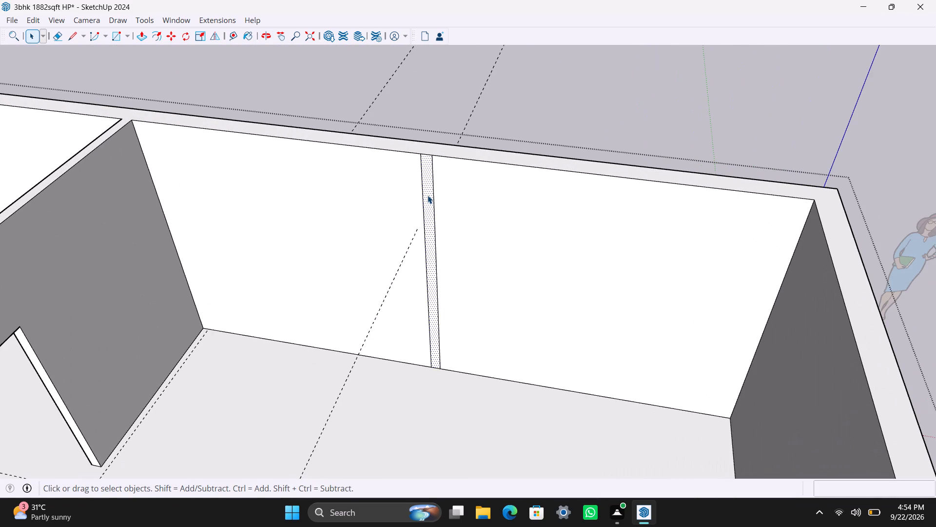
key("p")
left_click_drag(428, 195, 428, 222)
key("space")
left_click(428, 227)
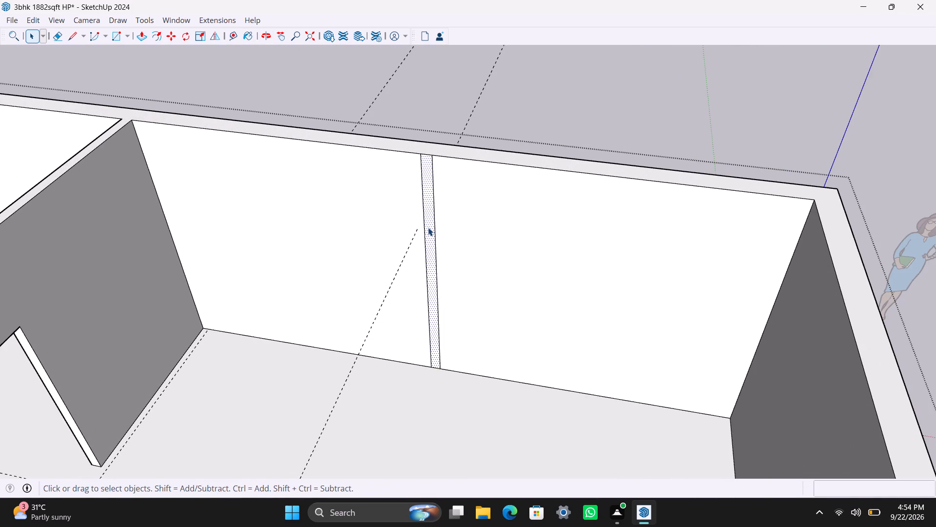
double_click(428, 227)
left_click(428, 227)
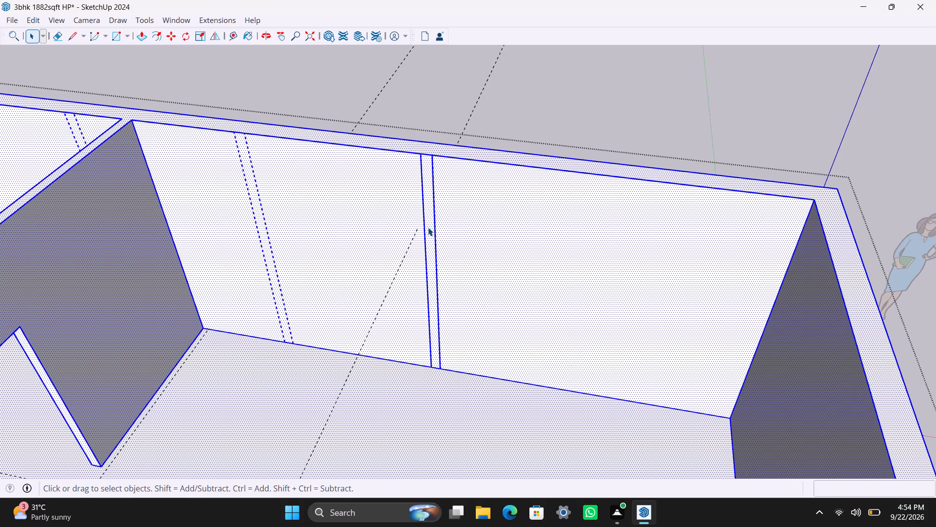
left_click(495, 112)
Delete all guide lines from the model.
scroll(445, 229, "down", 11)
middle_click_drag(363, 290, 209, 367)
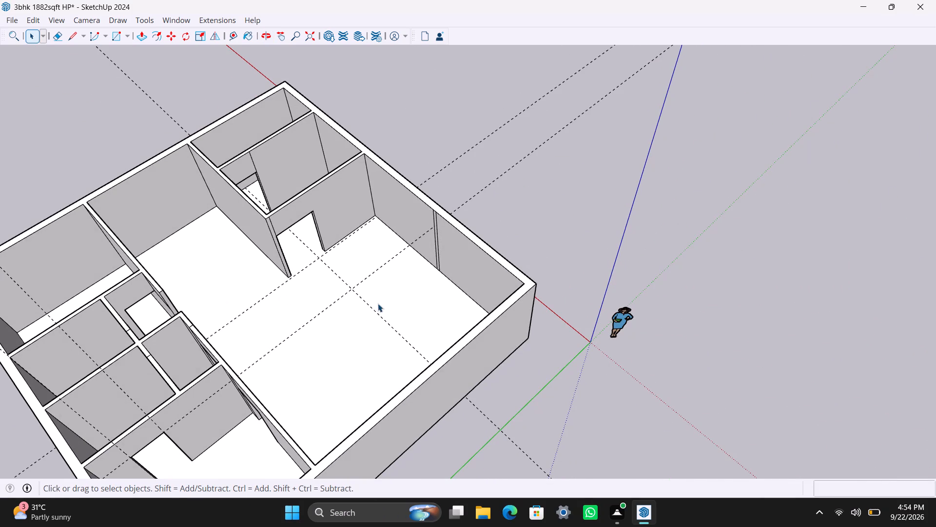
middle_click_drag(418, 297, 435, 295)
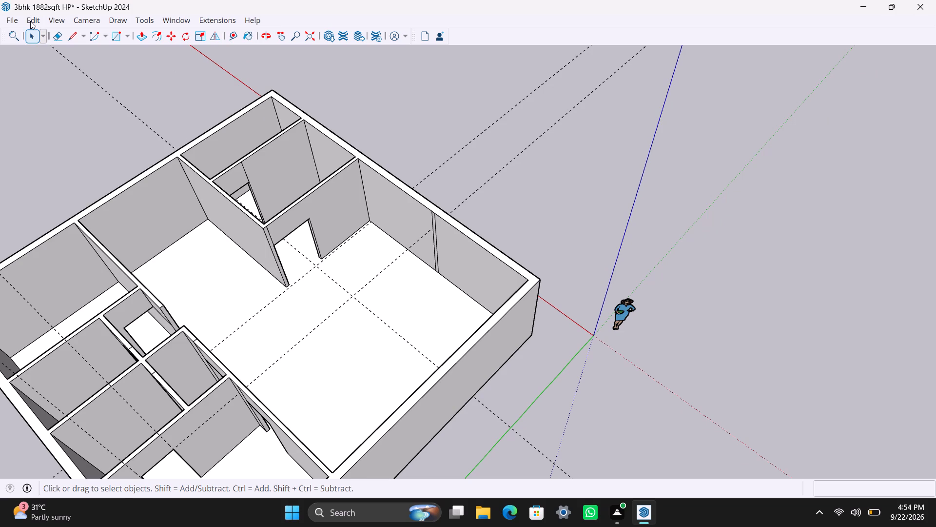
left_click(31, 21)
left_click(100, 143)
Save the house model.
key("ctrl+s")
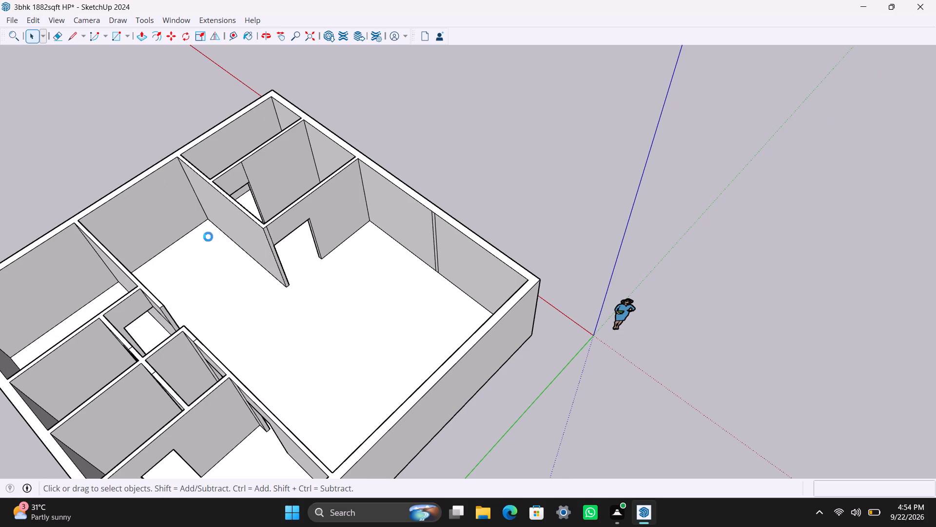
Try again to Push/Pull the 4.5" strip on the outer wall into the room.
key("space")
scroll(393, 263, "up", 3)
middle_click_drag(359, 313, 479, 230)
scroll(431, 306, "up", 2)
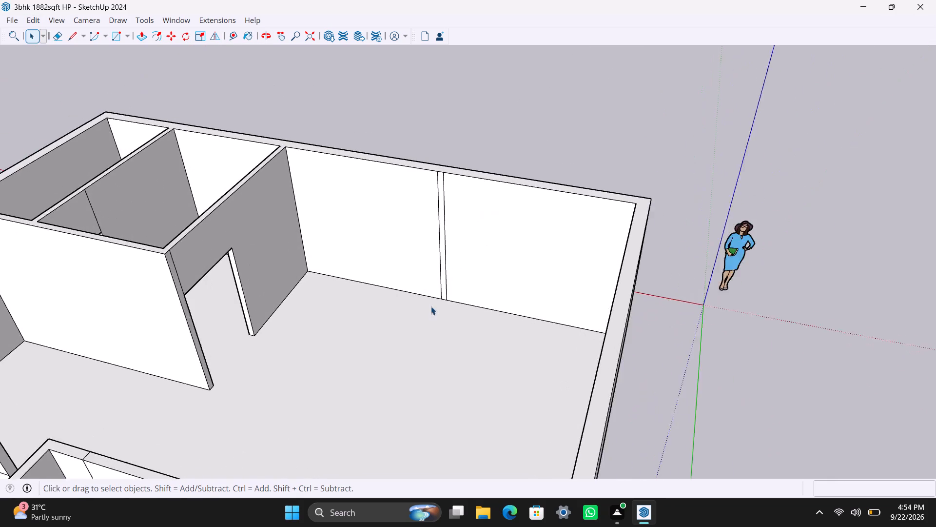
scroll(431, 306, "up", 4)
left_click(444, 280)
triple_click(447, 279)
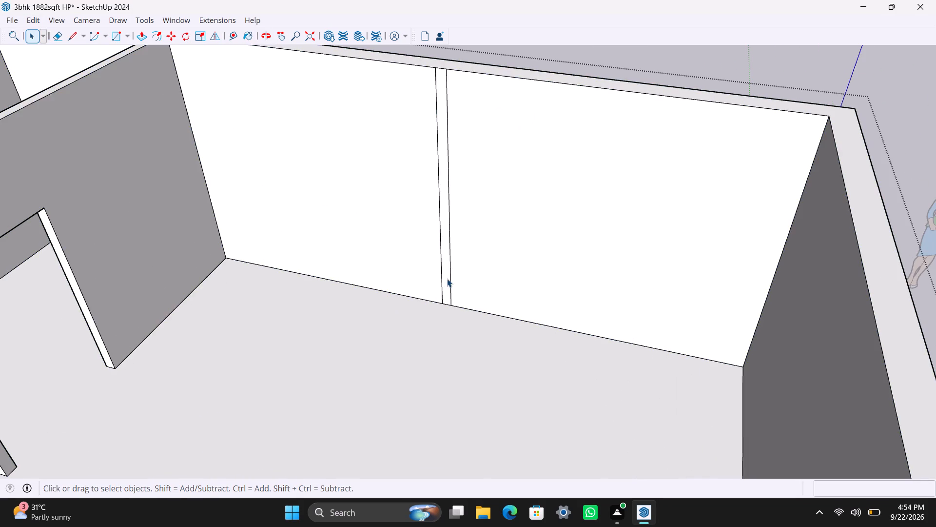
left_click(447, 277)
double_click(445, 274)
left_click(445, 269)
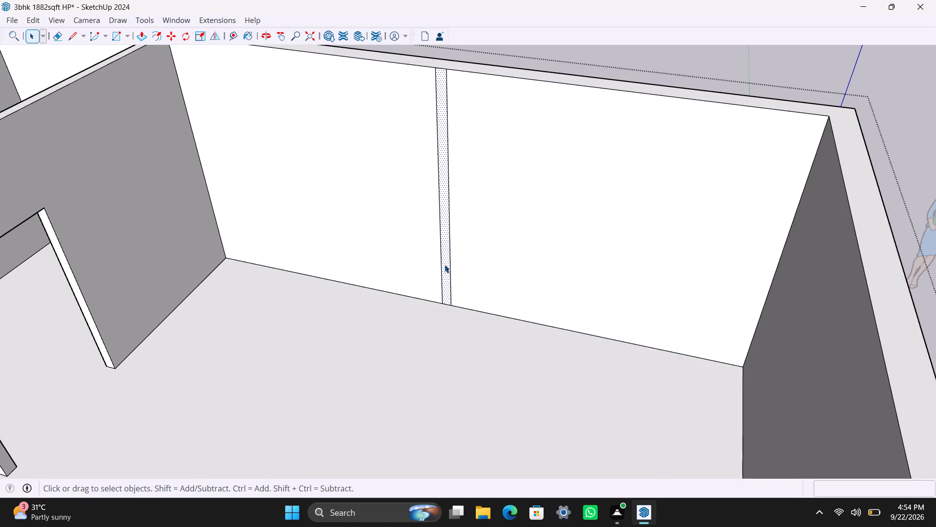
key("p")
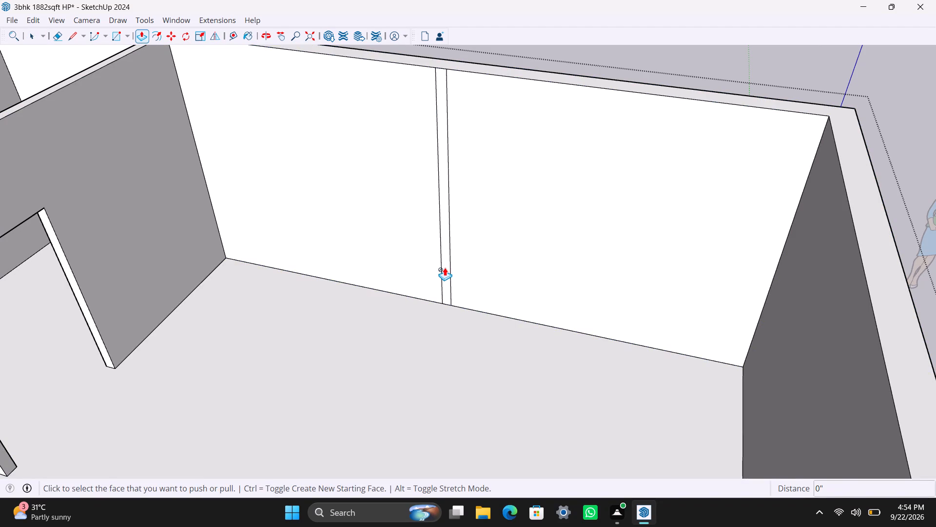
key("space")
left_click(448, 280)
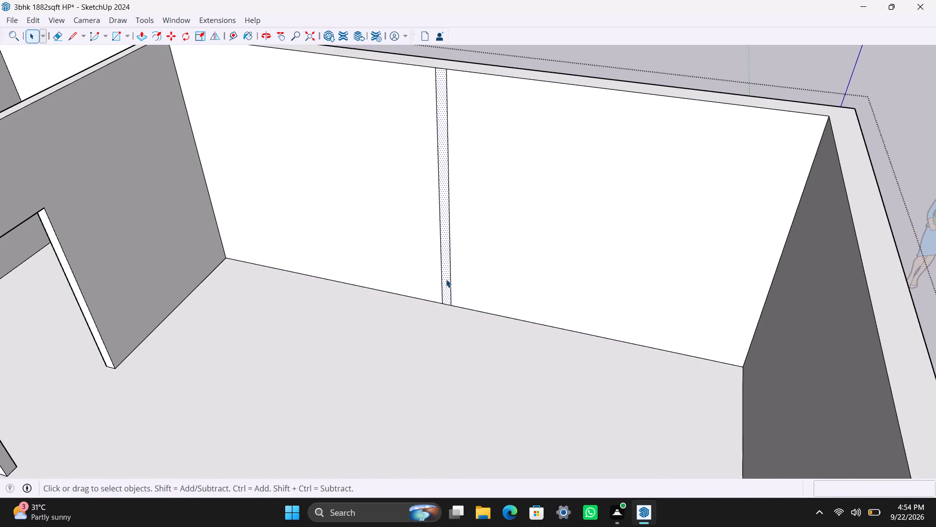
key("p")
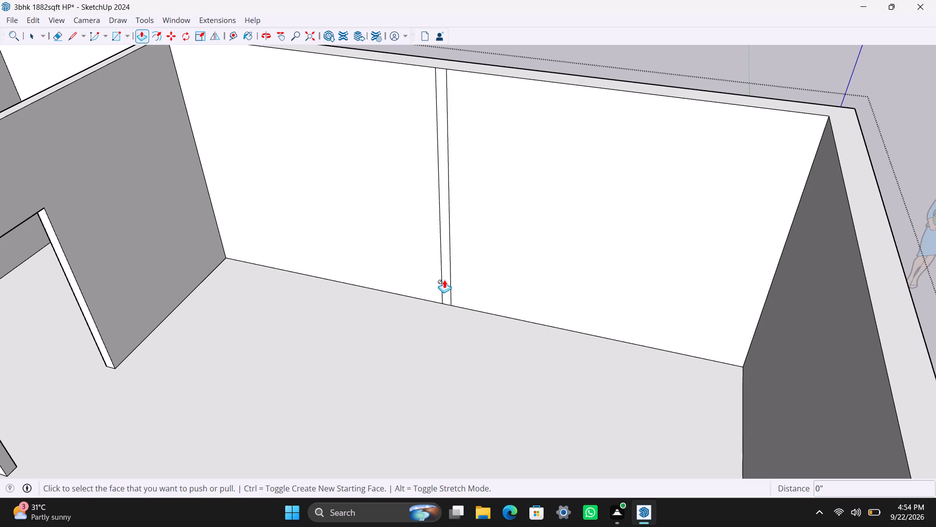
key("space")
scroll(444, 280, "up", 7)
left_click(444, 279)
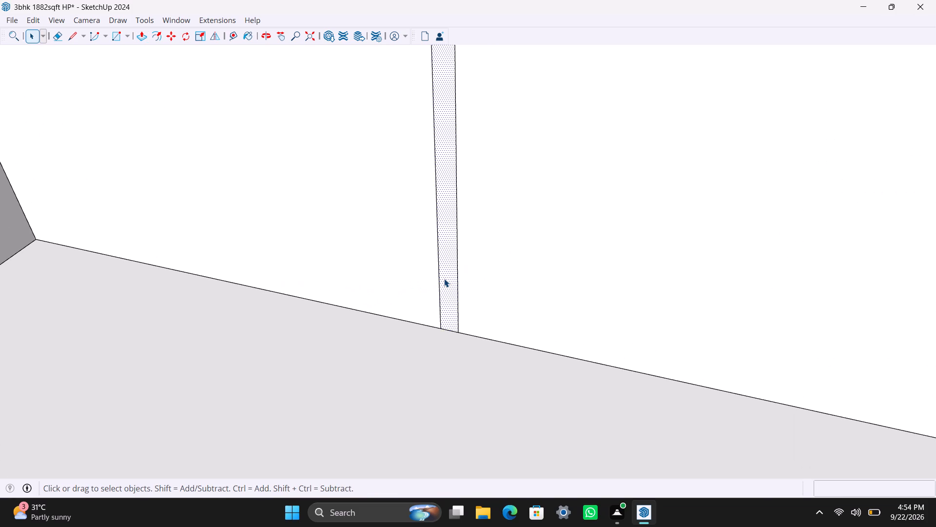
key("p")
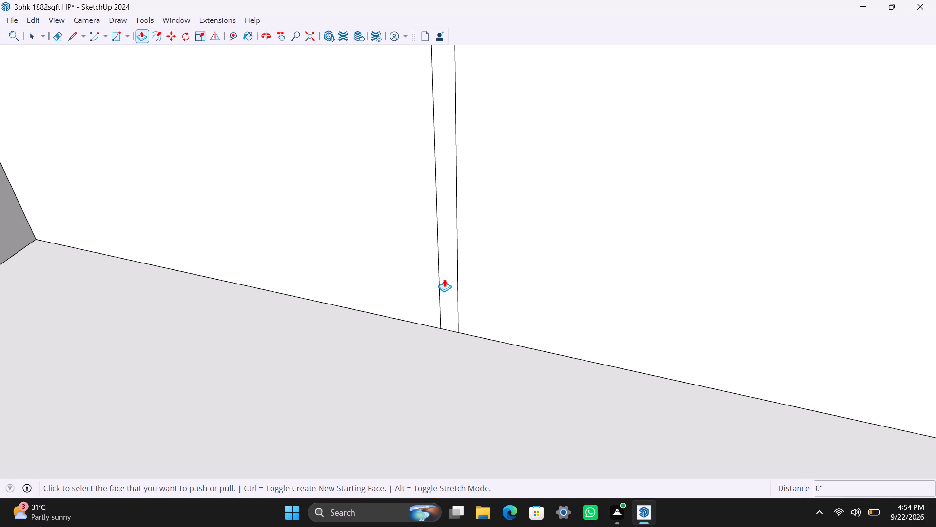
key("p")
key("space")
Examine the floor edge beneath the 4.5" strip and the geometry connected to it by selecting them.
left_click(448, 329)
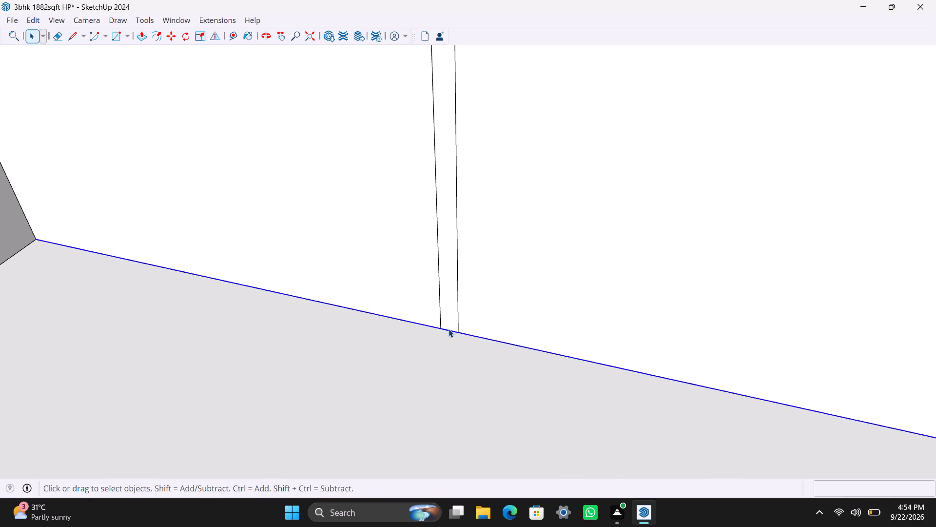
triple_click(448, 329)
double_click(447, 329)
double_click(443, 325)
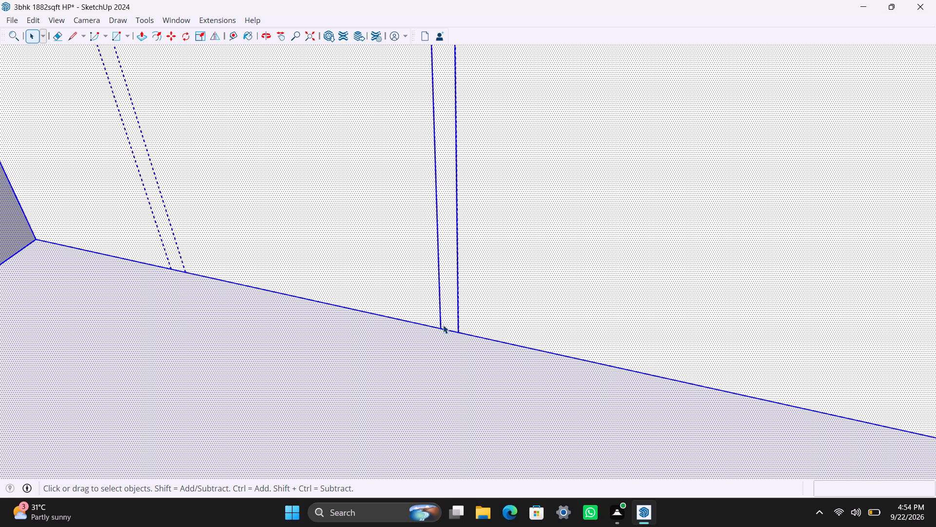
left_click(436, 313)
left_click(446, 326)
left_click(448, 328)
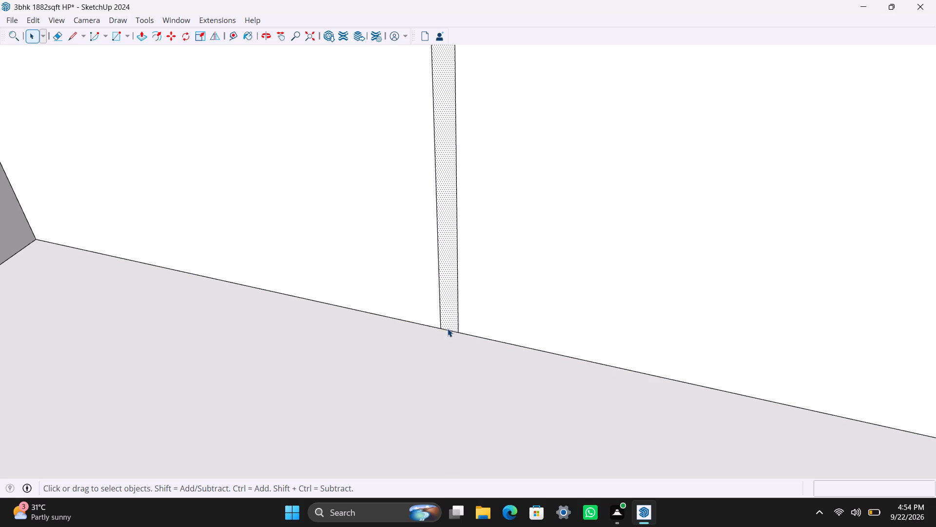
double_click(448, 328)
triple_click(448, 328)
triple_click(448, 328)
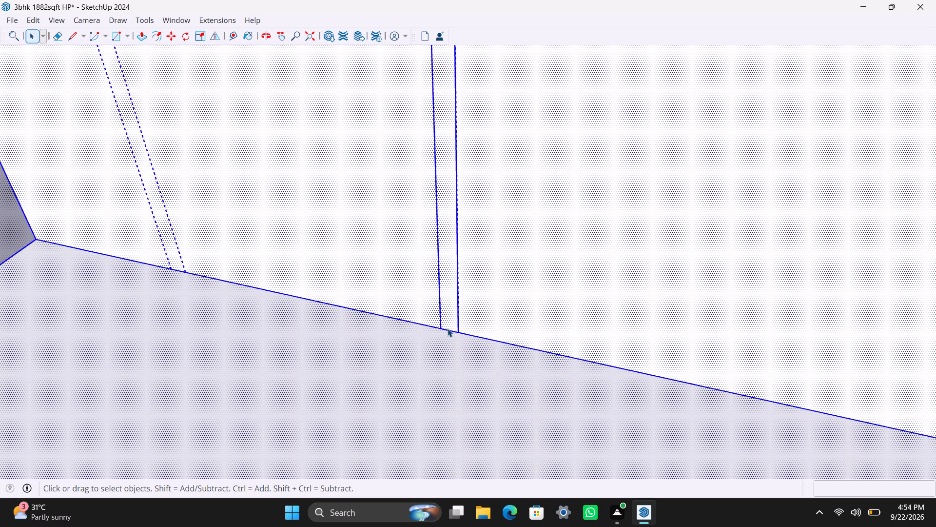
triple_click(448, 328)
scroll(437, 318, "down", 17)
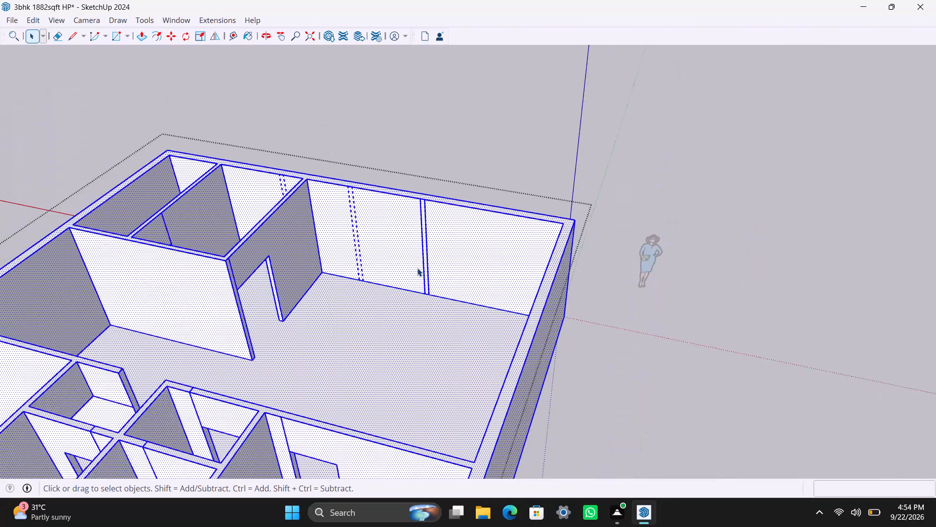
scroll(417, 268, "down", 5)
left_click(521, 331)
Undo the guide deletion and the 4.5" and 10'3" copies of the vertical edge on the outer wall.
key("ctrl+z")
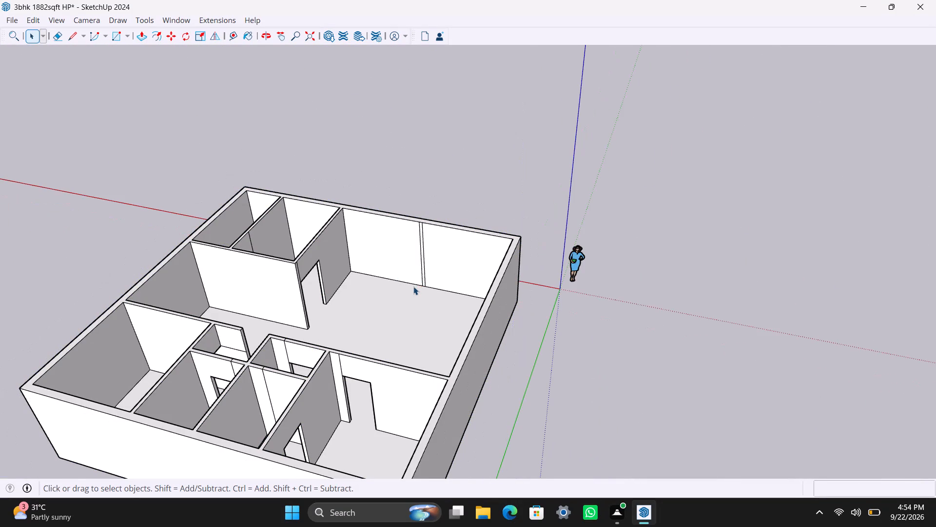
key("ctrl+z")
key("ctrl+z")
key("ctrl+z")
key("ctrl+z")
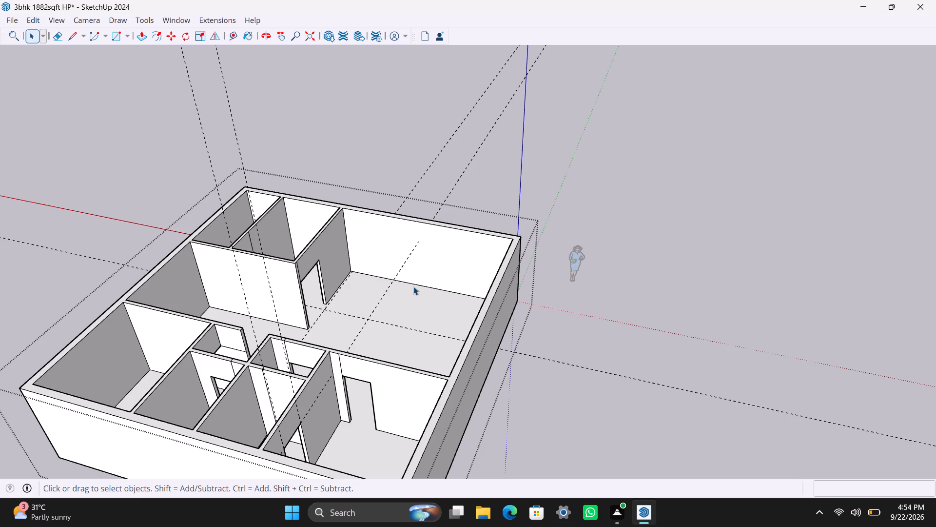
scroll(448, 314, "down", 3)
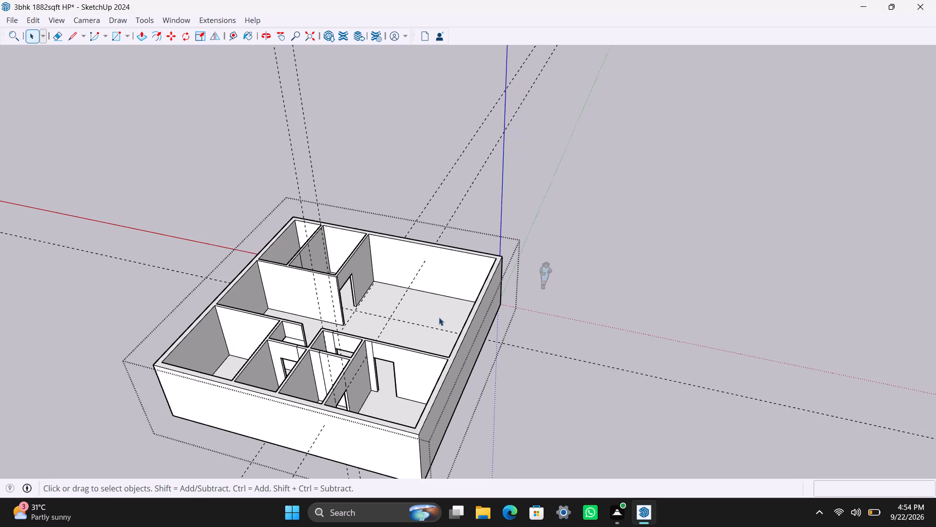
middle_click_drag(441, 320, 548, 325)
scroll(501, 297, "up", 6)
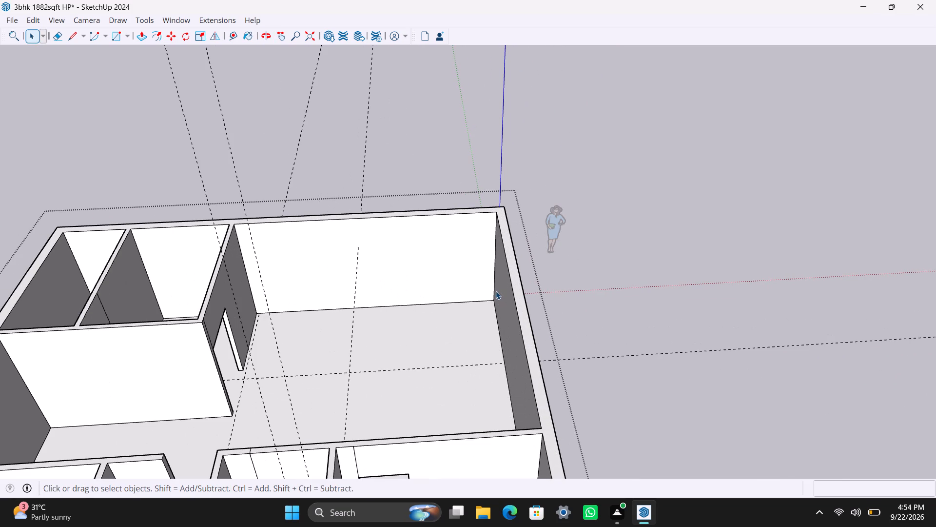
Copy the outer corner's vertical inner edge 12' along the outer wall of the large room.
left_click(496, 291)
key("m")
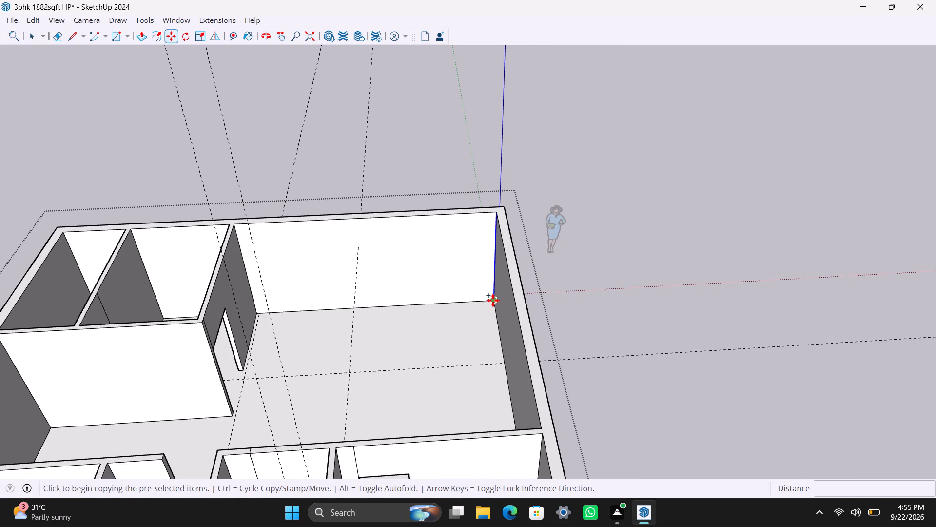
left_click(494, 298)
type("12'")
key("Return")
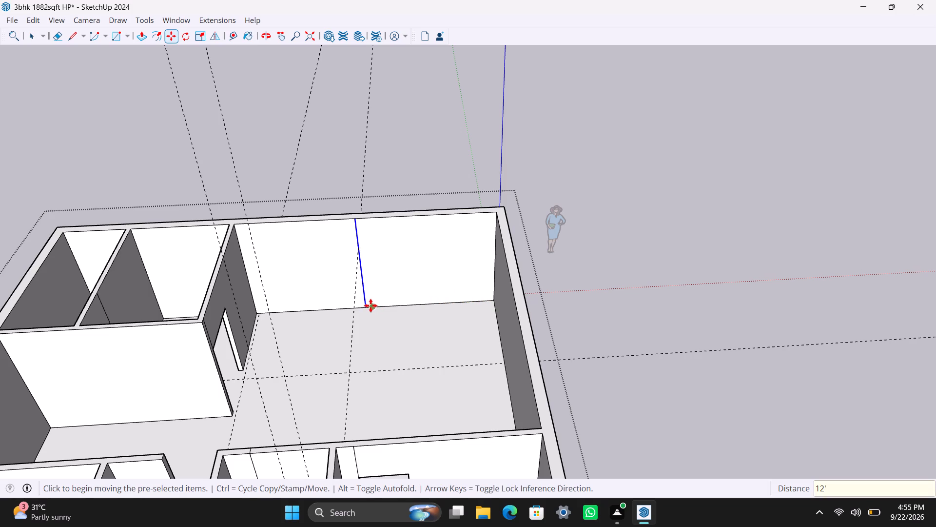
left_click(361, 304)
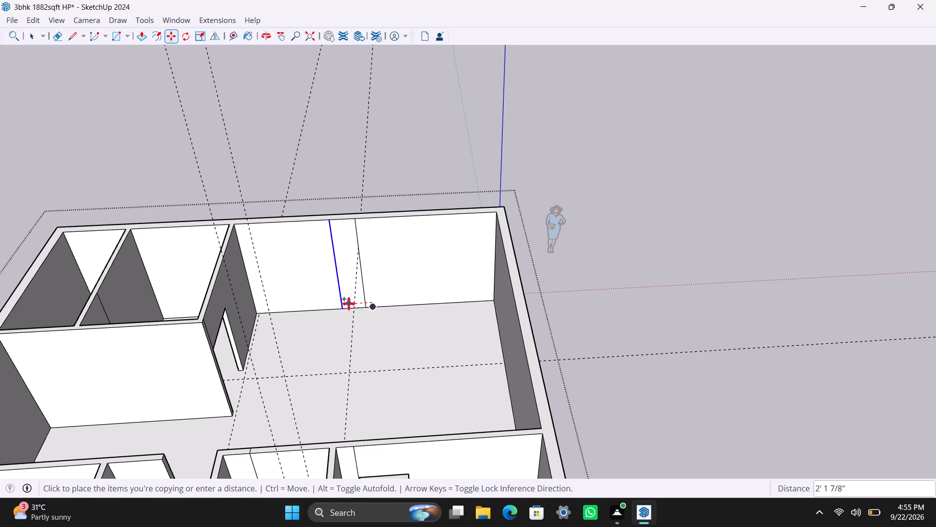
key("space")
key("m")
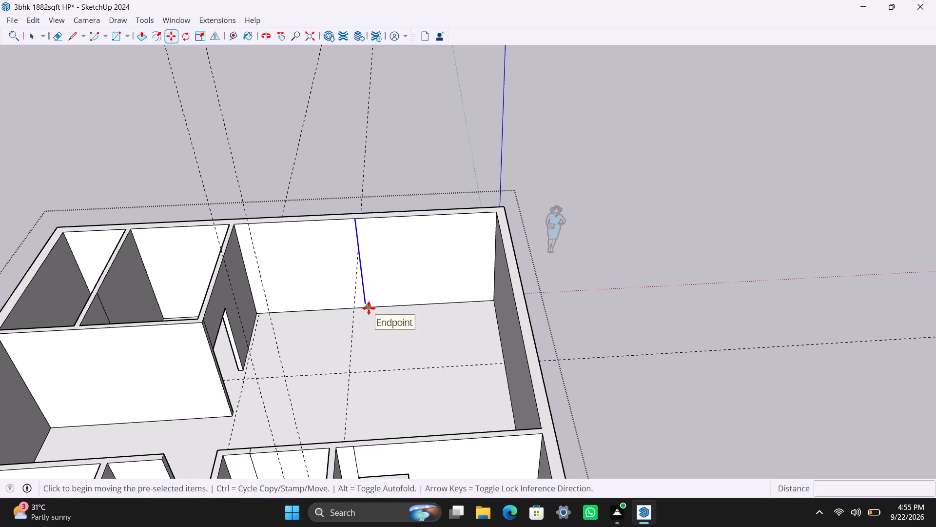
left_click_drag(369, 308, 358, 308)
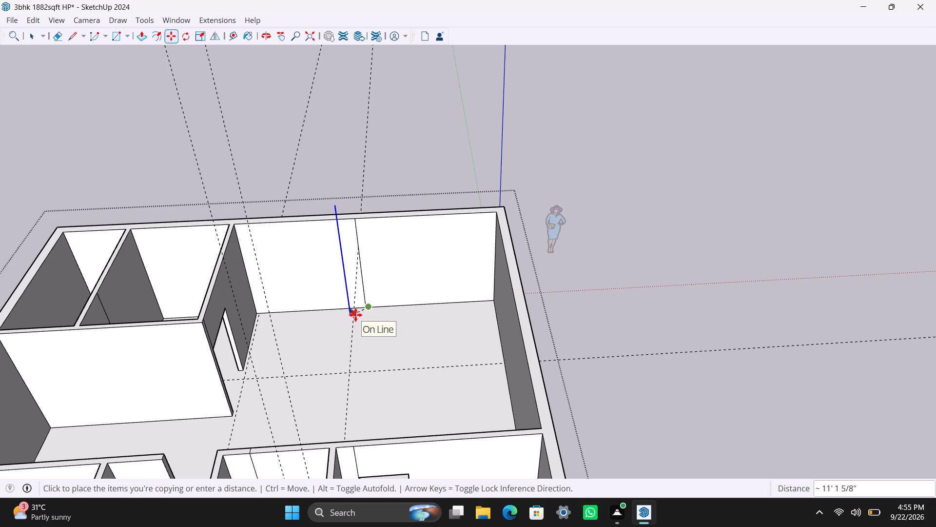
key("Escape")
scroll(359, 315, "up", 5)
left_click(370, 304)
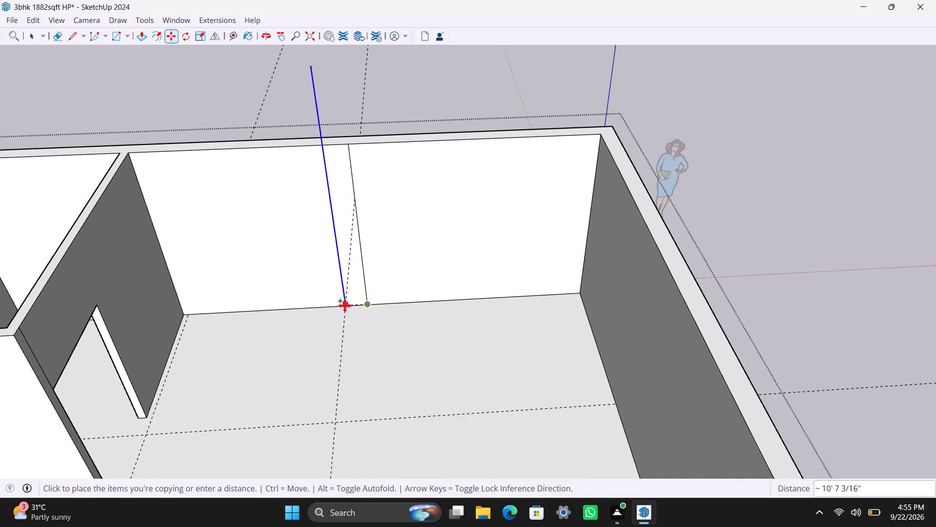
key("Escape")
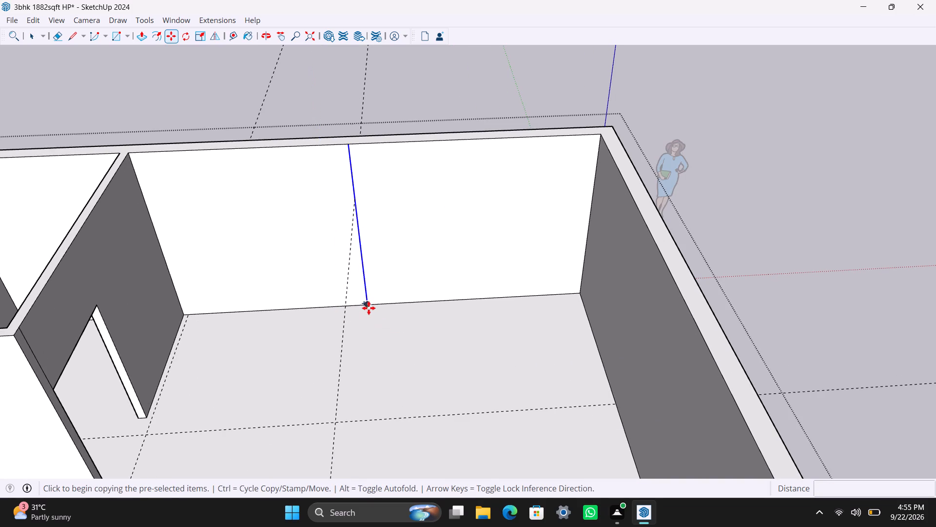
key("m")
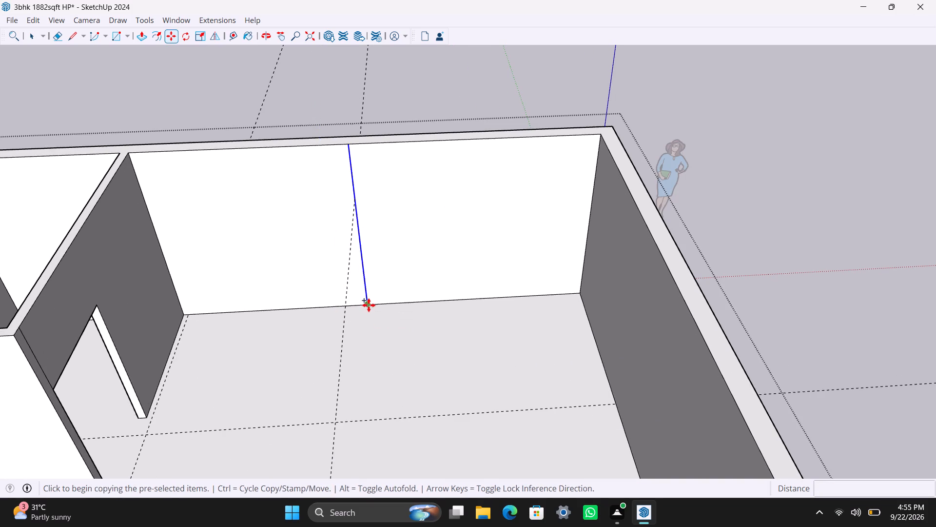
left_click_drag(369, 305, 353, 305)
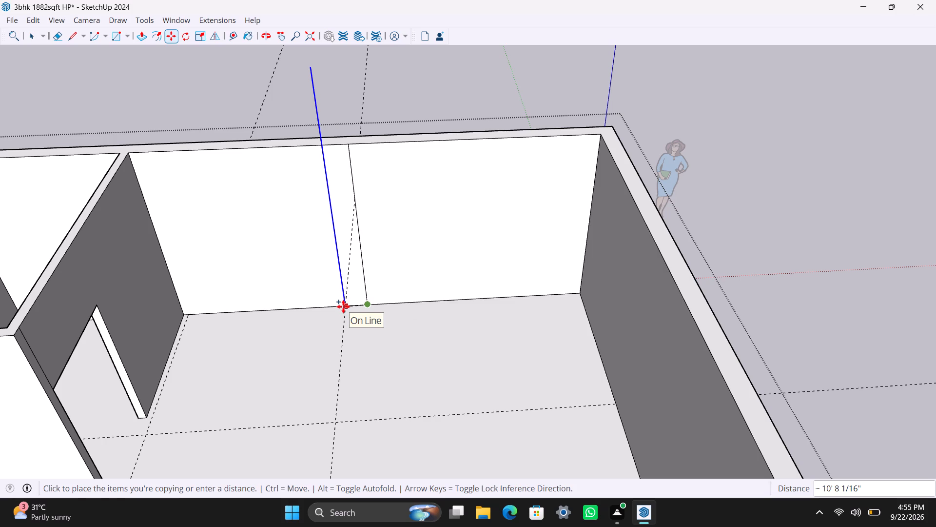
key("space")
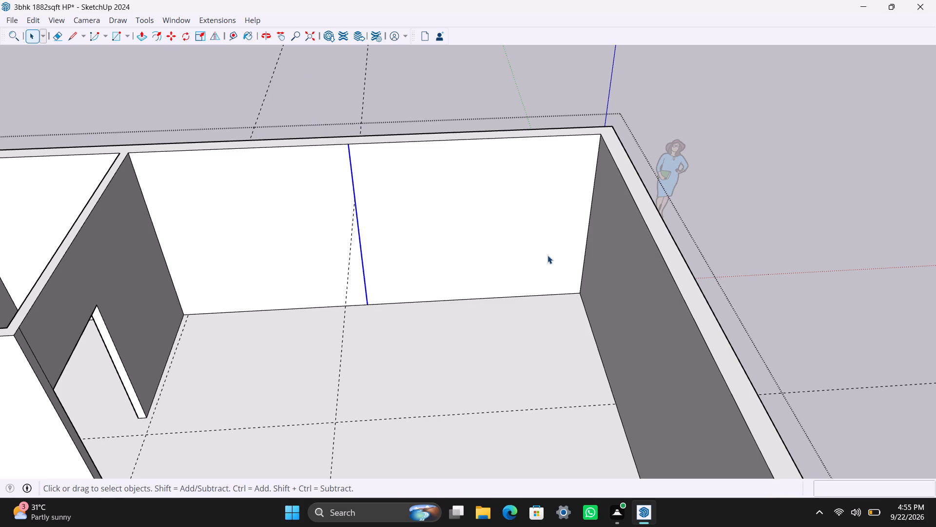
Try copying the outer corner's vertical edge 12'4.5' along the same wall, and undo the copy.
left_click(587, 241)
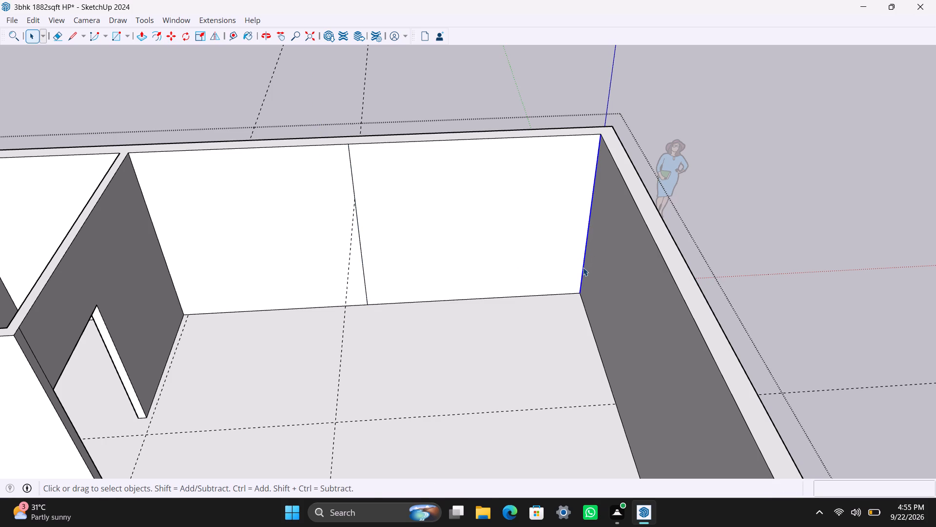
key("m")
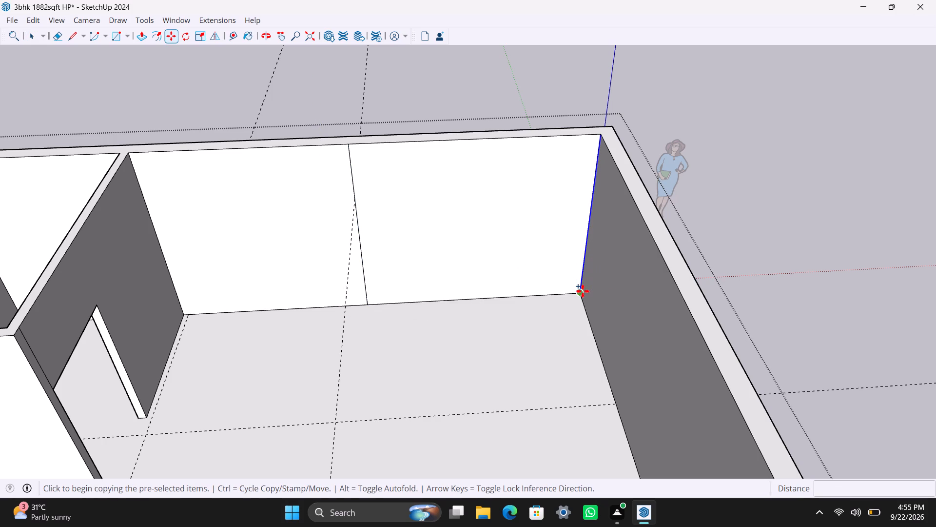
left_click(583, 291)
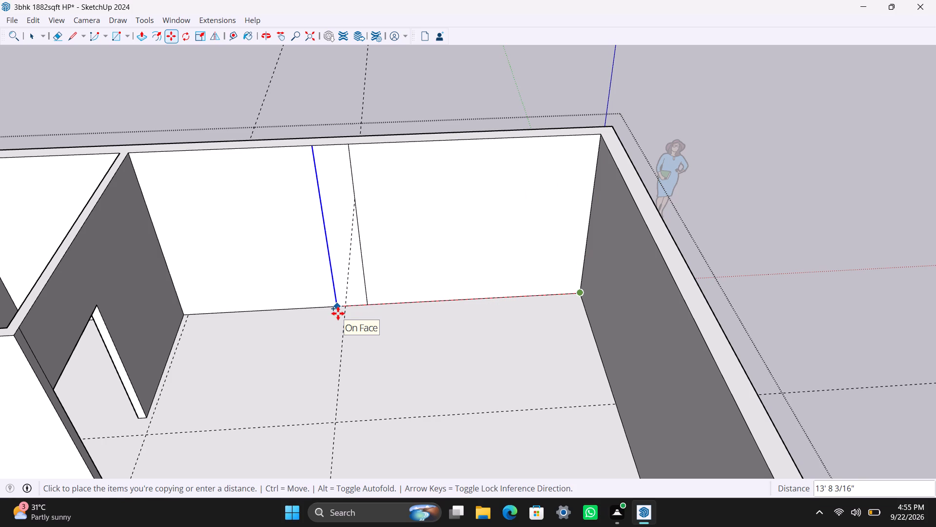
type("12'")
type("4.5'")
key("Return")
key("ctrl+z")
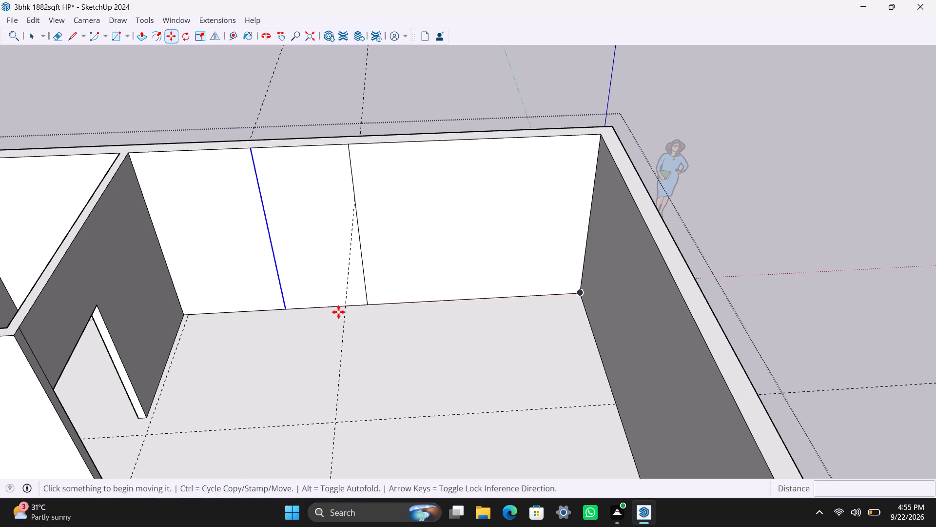
Copy the outer corner's vertical edge 12'4.5" along the wall to mark a 4.5" strip.
key("space")
left_click(581, 277)
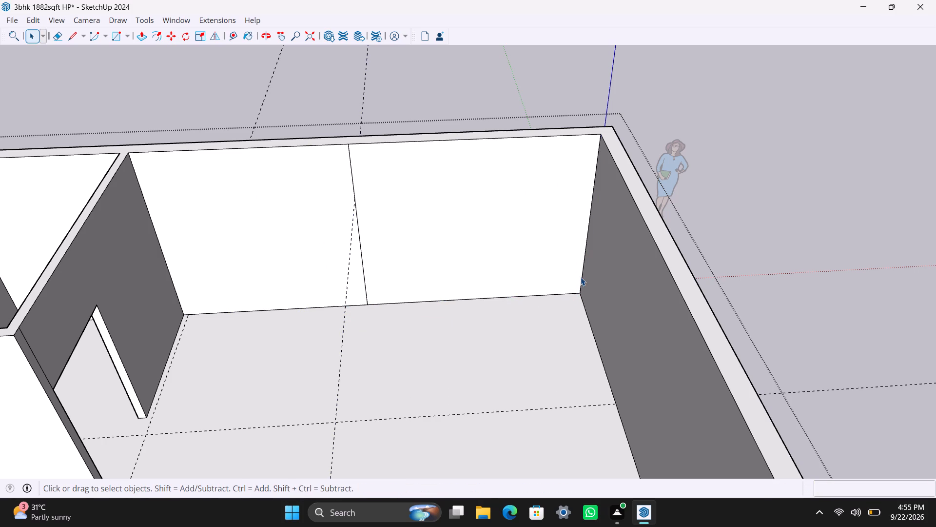
key("m")
left_click_drag(579, 291, 568, 293)
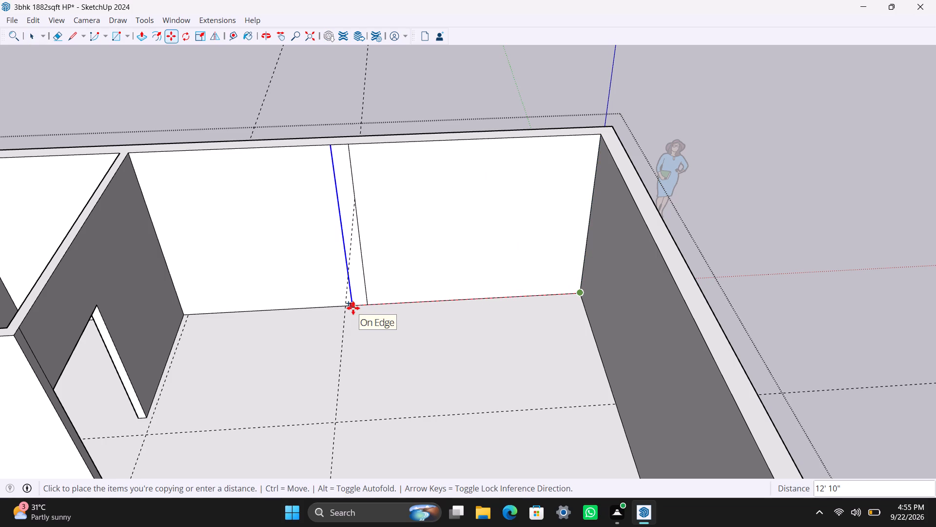
type("12")
key("apostrophe")
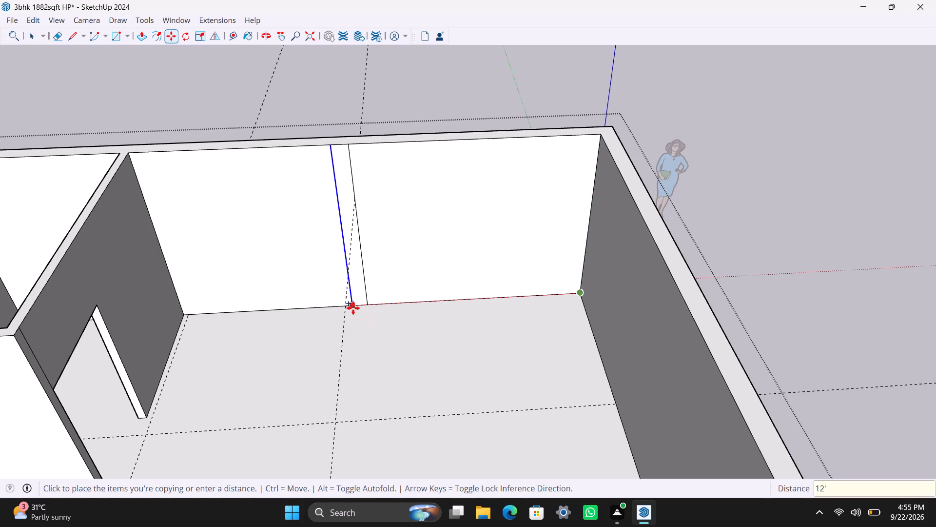
type("4.5")
key("shift+quotedbl")
key("Return")
key("space")
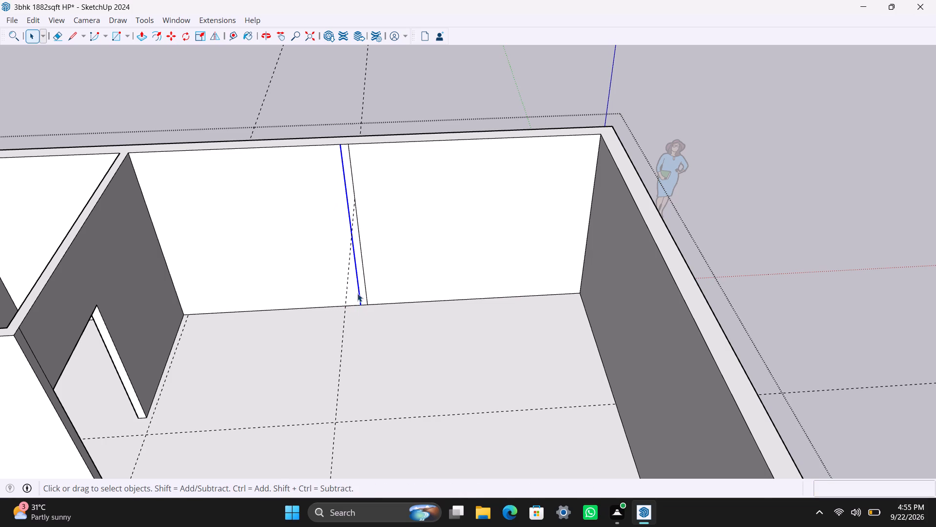
Push/Pull the 4.5" strip on the outer wall 12' into the room as a partition.
left_click(363, 284)
key("p")
left_click_drag(363, 284, 364, 303)
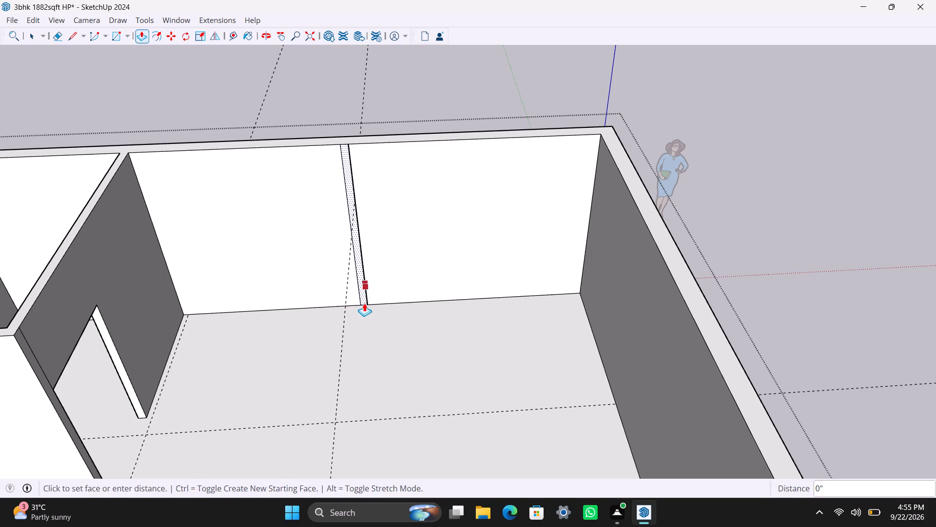
left_click_drag(364, 303, 369, 328)
type("12")
key("apostrophe")
key("Return")
key("space")
Push/Pull the new partition's free end face to line up with the end of the neighbouring partition.
scroll(331, 339, "down", 10)
middle_click_drag(260, 363, 293, 370)
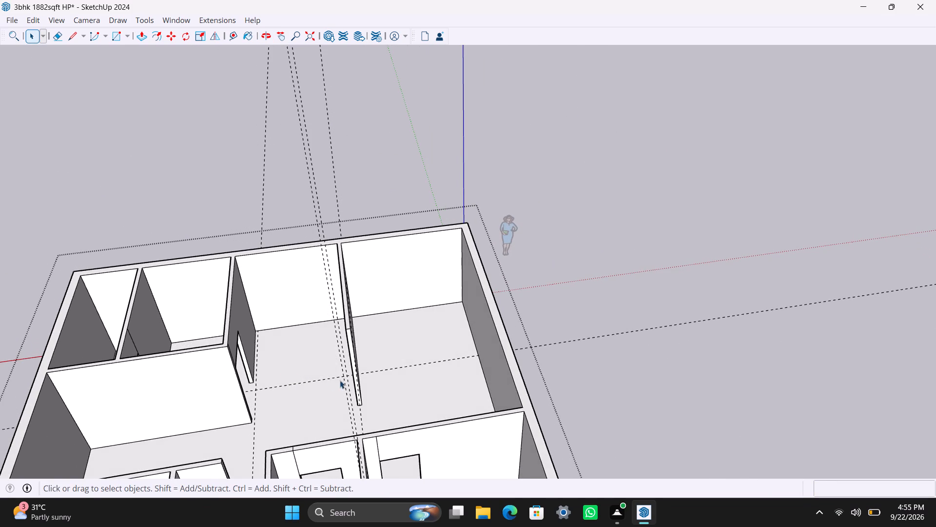
scroll(366, 374, "down", 1)
scroll(373, 375, "up", 1)
middle_click_drag(379, 380, 380, 380)
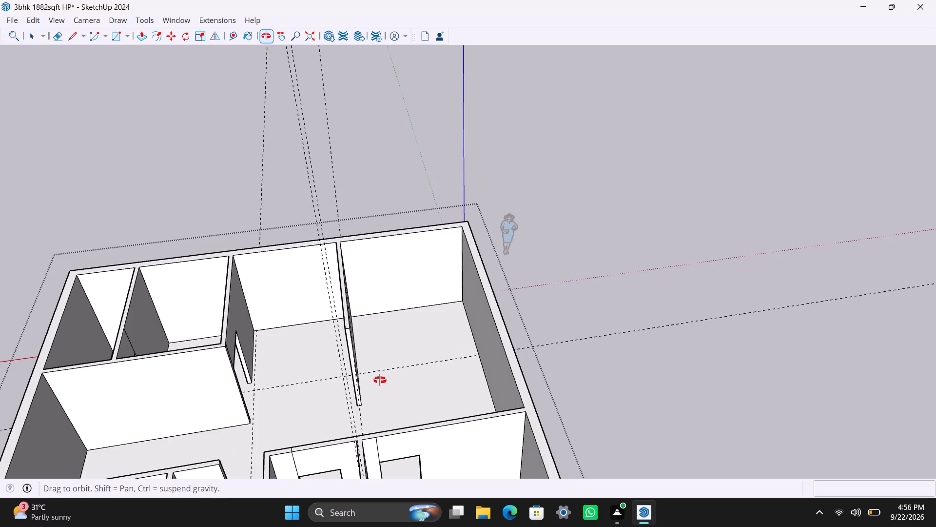
middle_click_drag(380, 380, 229, 425)
scroll(293, 372, "up", 7)
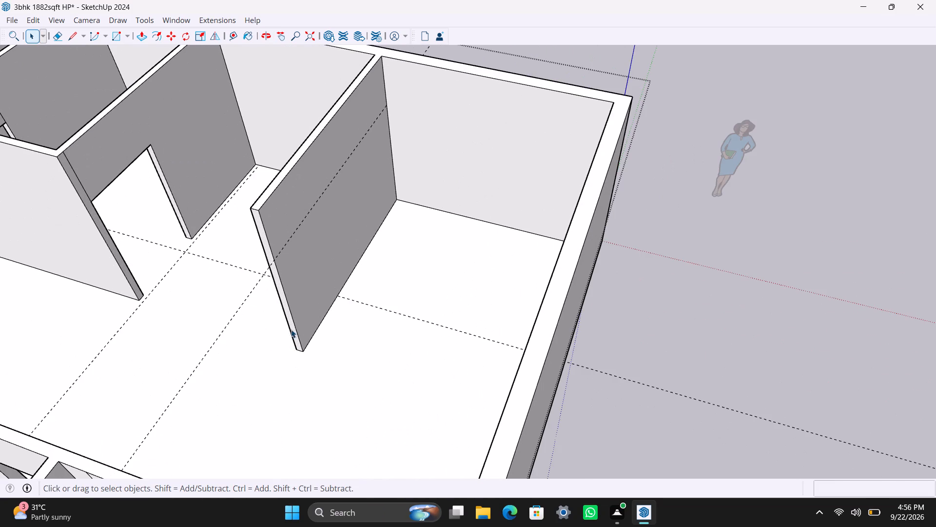
scroll(292, 322, "up", 1)
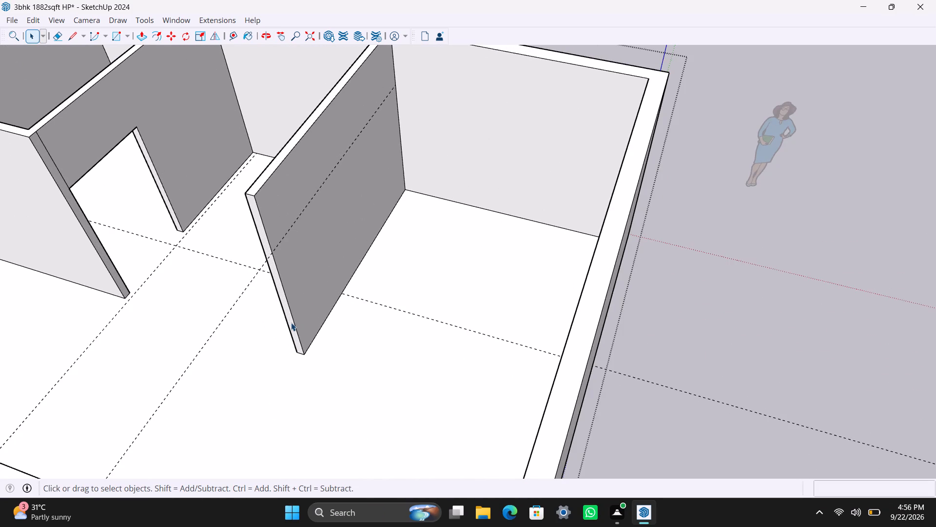
scroll(291, 323, "up", 1)
left_click(291, 323)
key("p")
left_click_drag(291, 323, 234, 339)
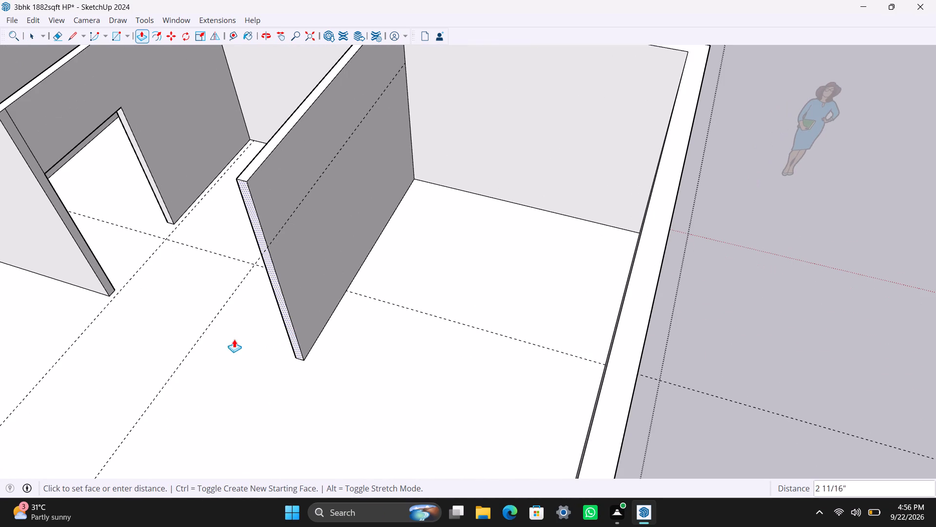
left_click_drag(234, 339, 89, 271)
key("space")
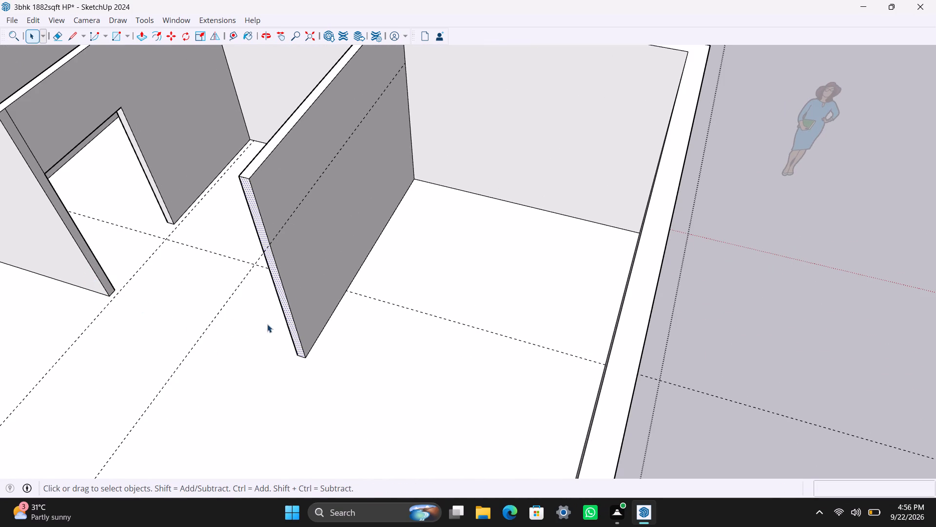
Copy the vertical edge at the new partition's free end 4.5" back along its side face.
left_click(294, 320)
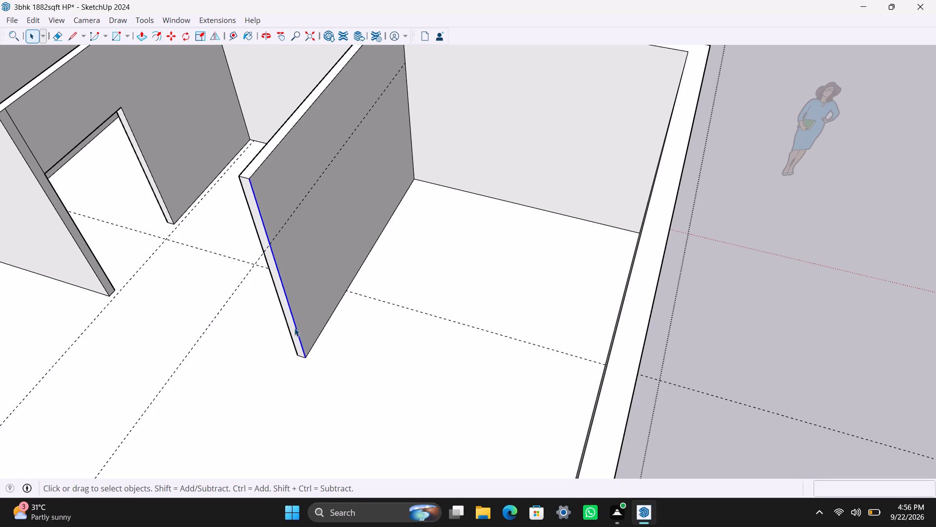
key("m")
left_click(309, 356)
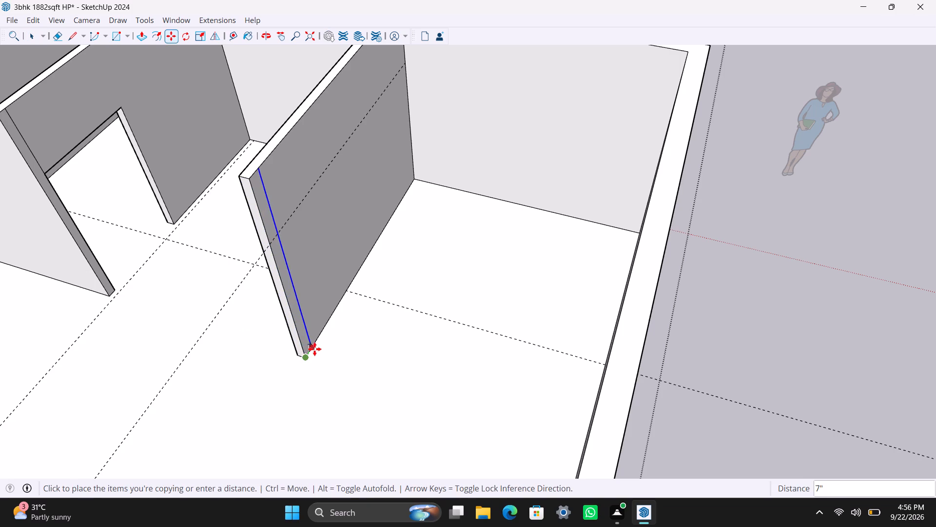
type("4.5")
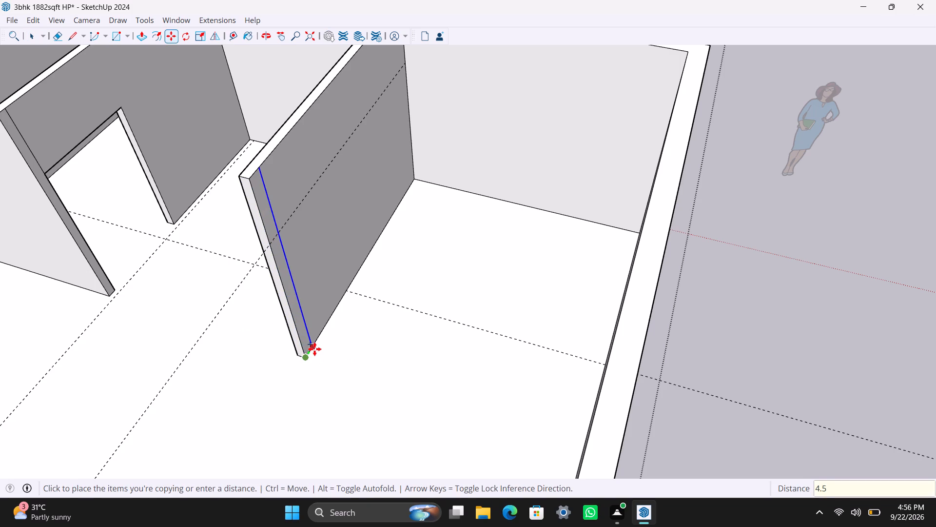
key("shift+quotedbl")
key("Return")
key("space")
Push/Pull the 4.5" strip at the partition's free end 1' out toward the opposite outer wall.
middle_click_drag(300, 351, 250, 358)
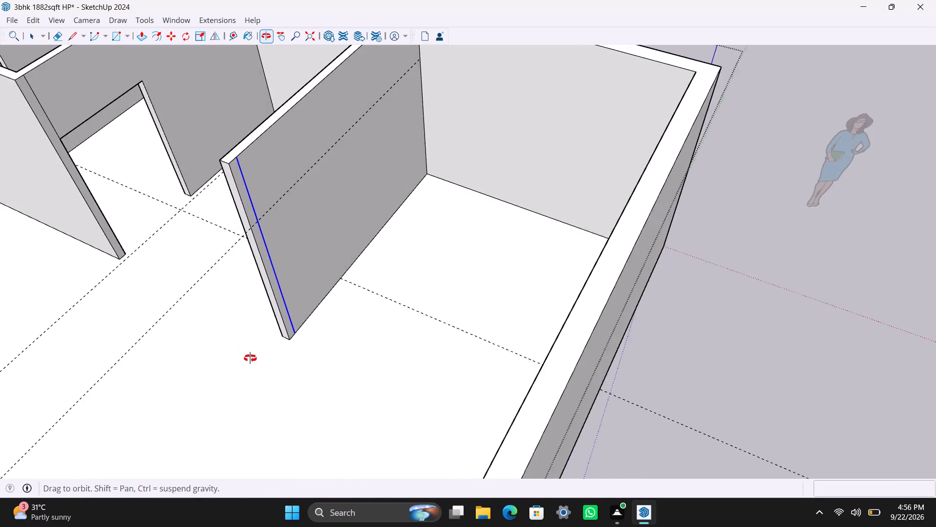
middle_click_drag(250, 358, 250, 359)
scroll(265, 331, "up", 4)
left_click(278, 292)
key("p")
left_click_drag(278, 292, 286, 299)
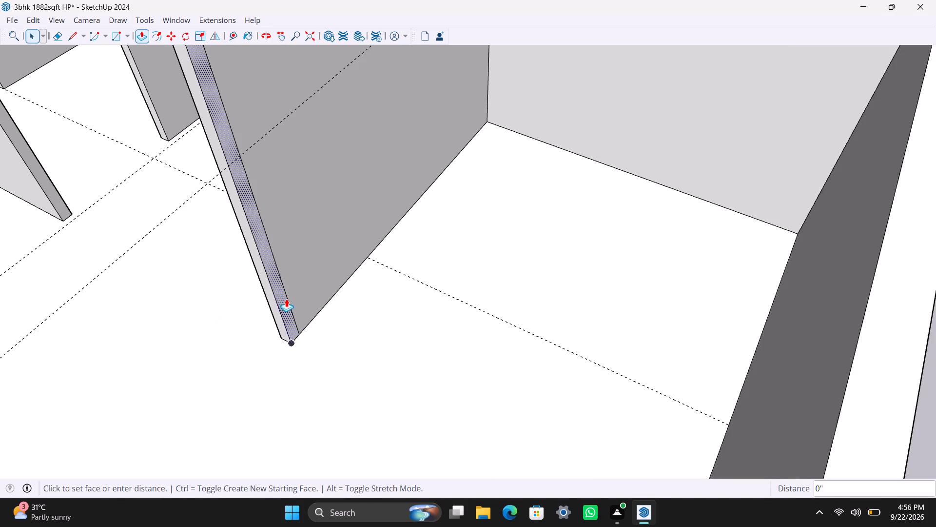
left_click_drag(286, 299, 298, 316)
type("1'")
key("Return")
key("space")
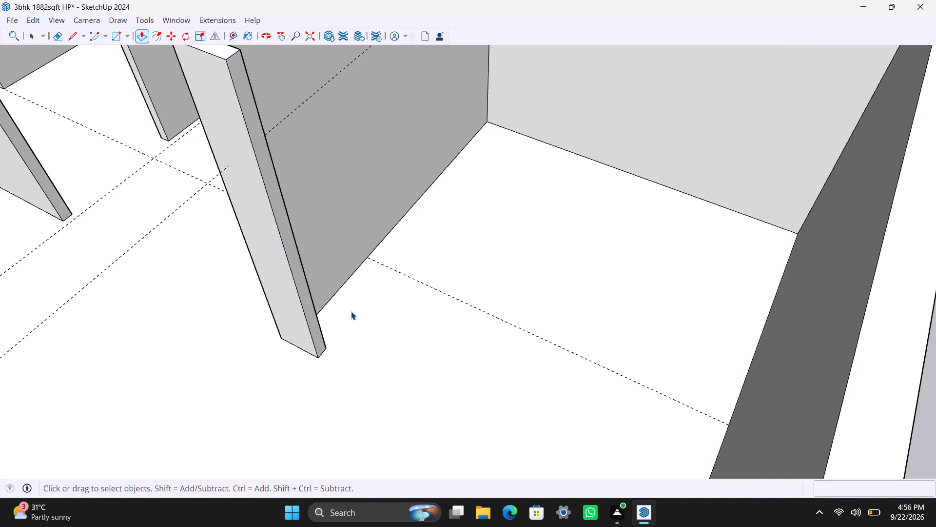
Copy the vertical inner corner edge of the outer walls 12' along the side outer wall, beside the new L-shaped partition.
scroll(353, 314, "down", 11)
middle_click_drag(342, 330, 545, 346)
scroll(455, 242, "up", 2)
middle_click_drag(472, 263, 498, 266)
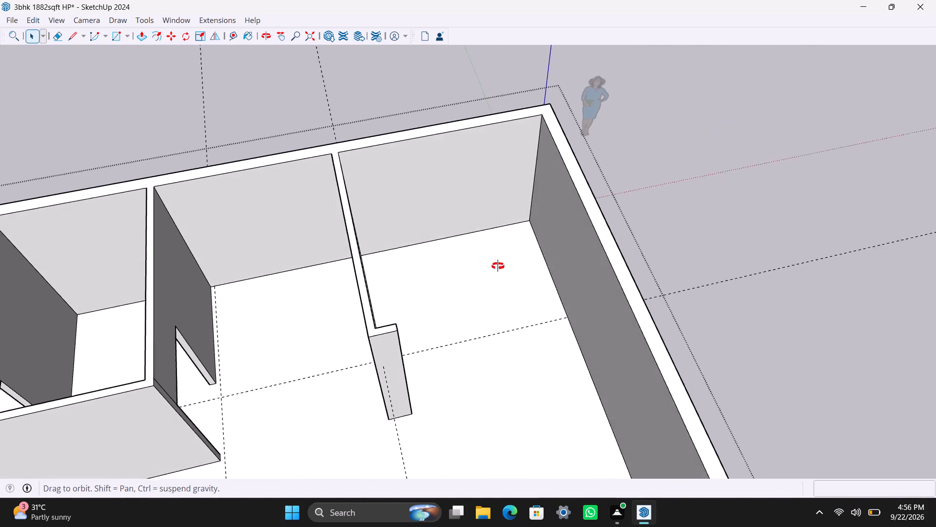
middle_click_drag(498, 266, 498, 264)
scroll(531, 202, "up", 1)
left_click(529, 196)
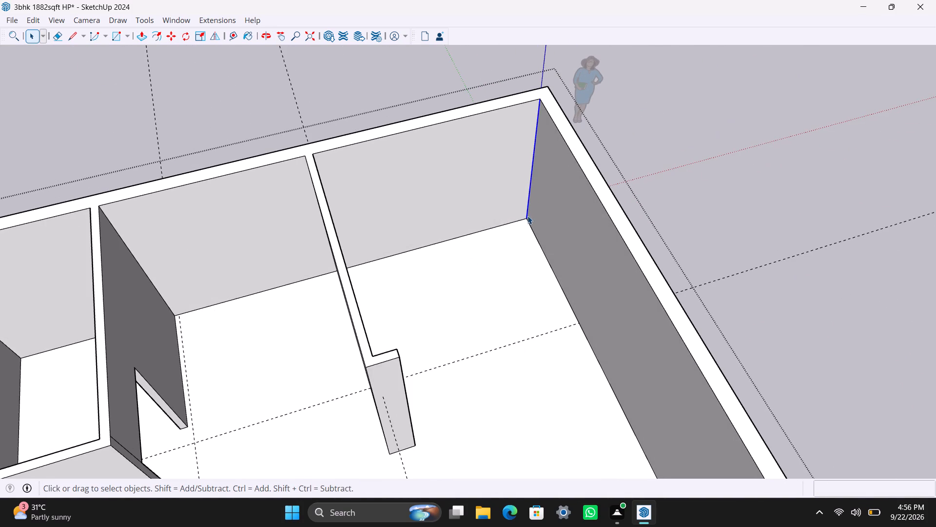
key("m")
left_click_drag(526, 221, 573, 336)
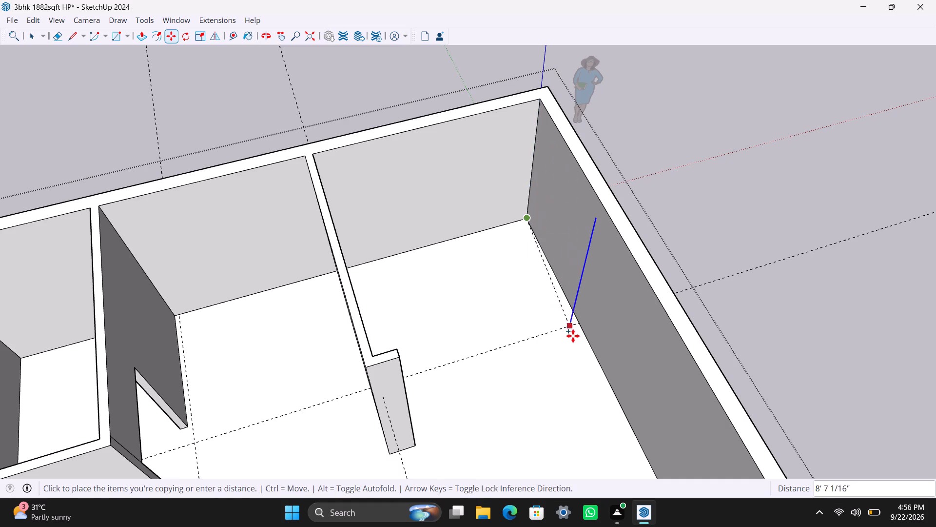
left_click_drag(573, 336, 583, 336)
type("12")
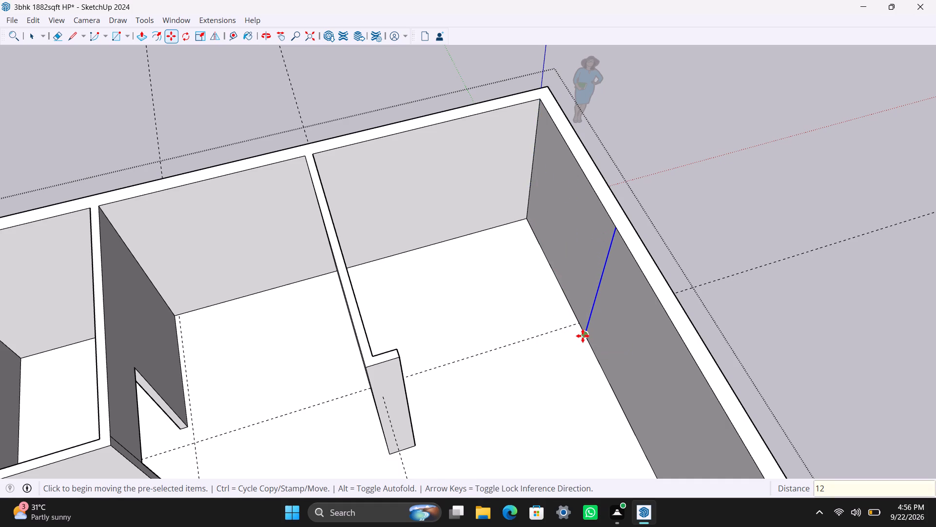
key("apostrophe")
key("Return")
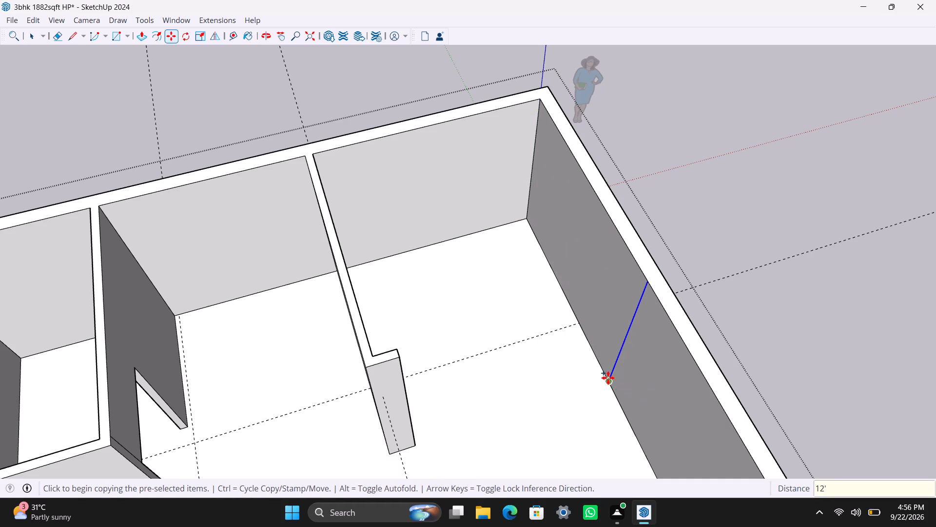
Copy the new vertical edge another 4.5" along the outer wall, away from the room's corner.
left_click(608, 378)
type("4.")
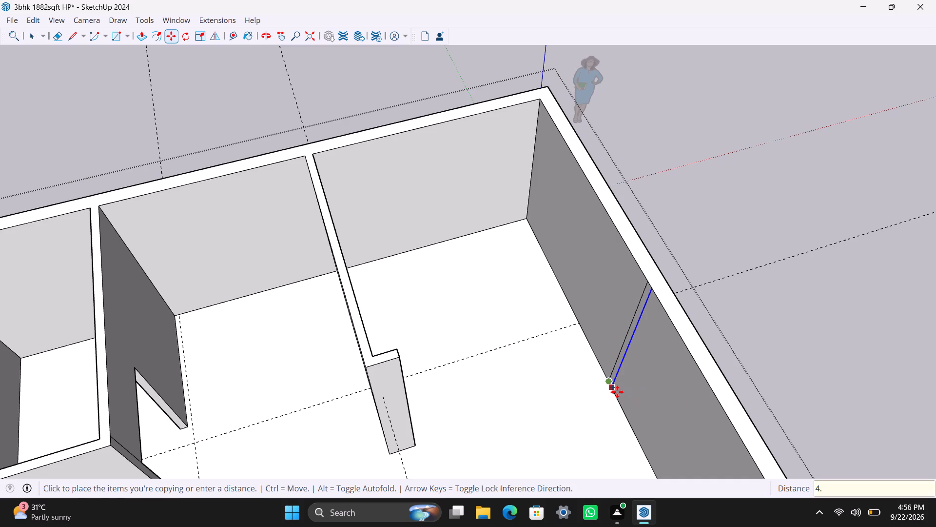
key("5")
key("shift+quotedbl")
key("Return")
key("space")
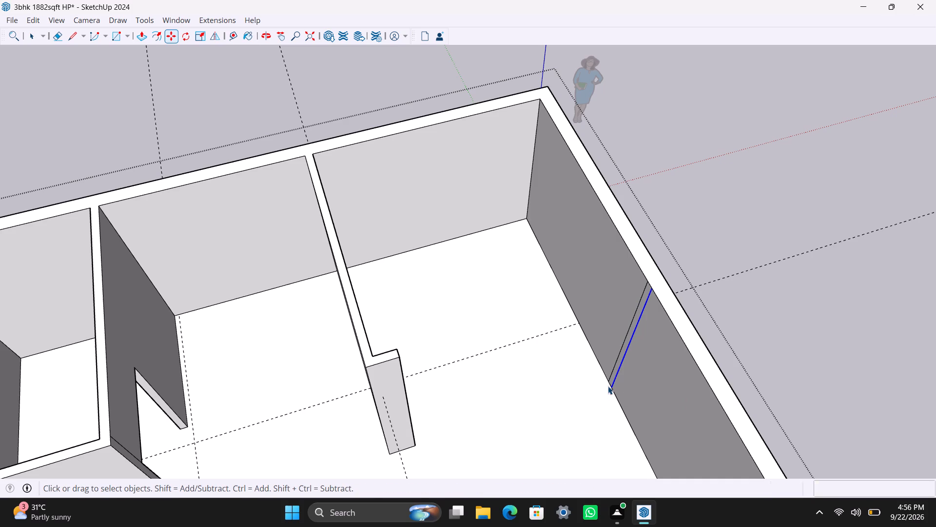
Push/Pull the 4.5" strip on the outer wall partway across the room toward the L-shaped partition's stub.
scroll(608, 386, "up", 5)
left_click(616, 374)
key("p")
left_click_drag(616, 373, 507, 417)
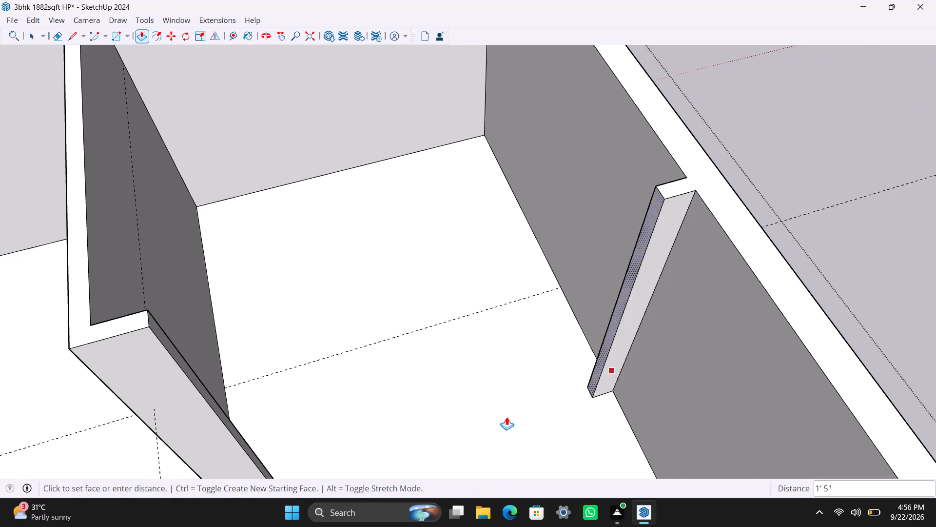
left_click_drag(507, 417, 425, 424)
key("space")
Place a guide 3' from the free end of the L-shaped partition's stub to mark the door width.
scroll(382, 430, "down", 4)
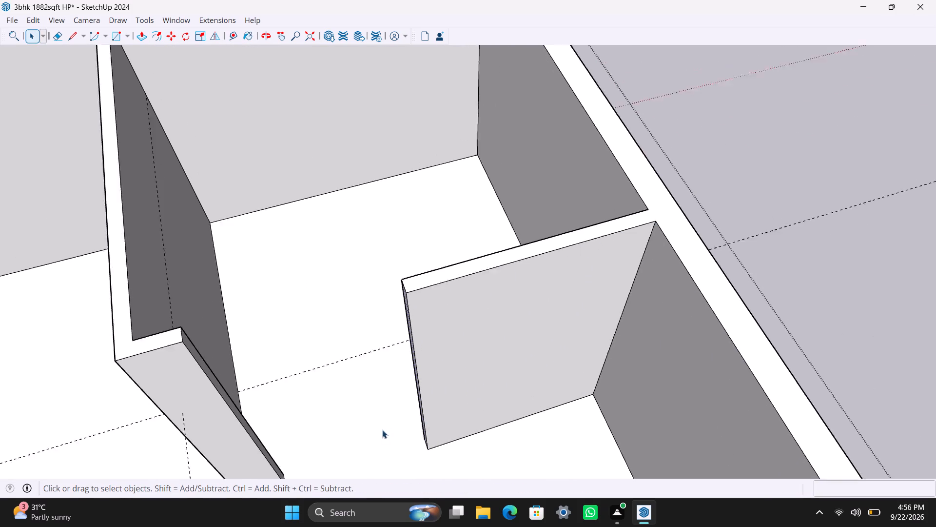
middle_click_drag(370, 427, 318, 359, "shift")
scroll(314, 369, "up", 3)
key("t")
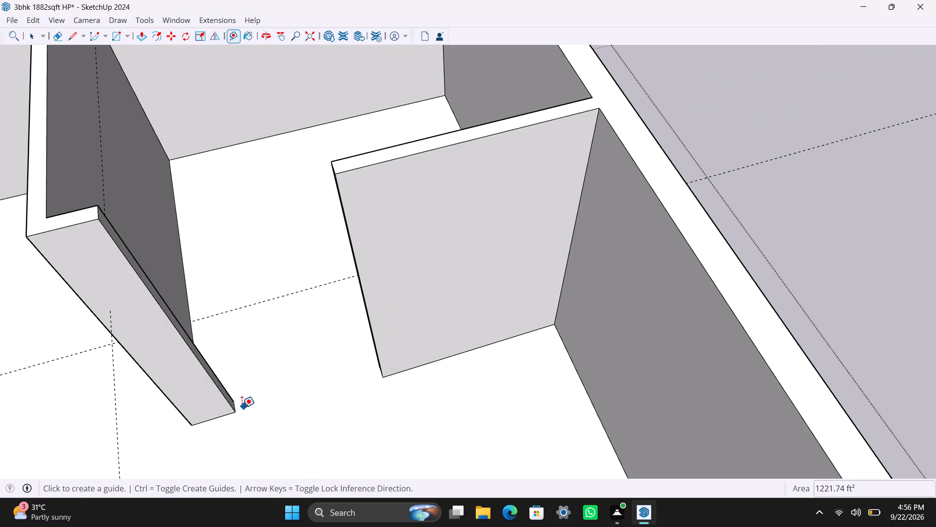
scroll(242, 407, "up", 5)
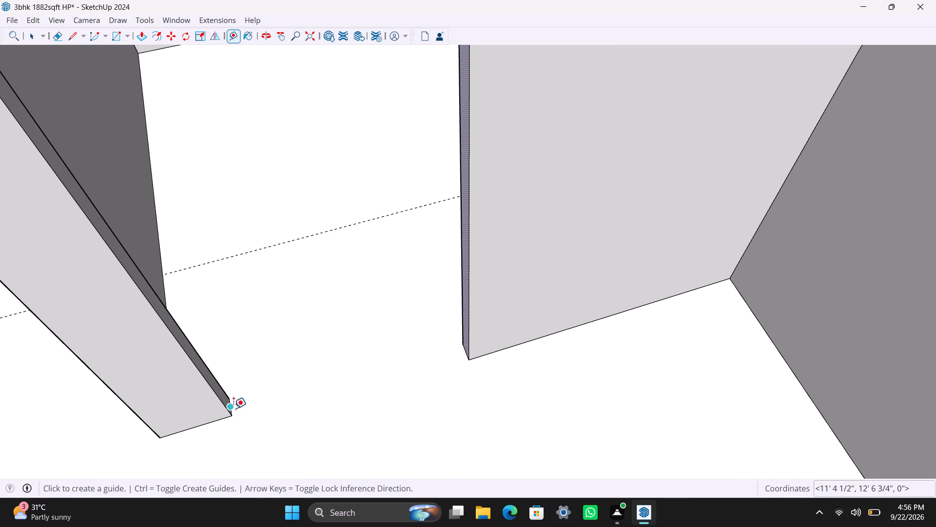
scroll(234, 410, "up", 2)
left_click_drag(232, 405, 241, 405)
type("3'")
key("Return")
key("space")
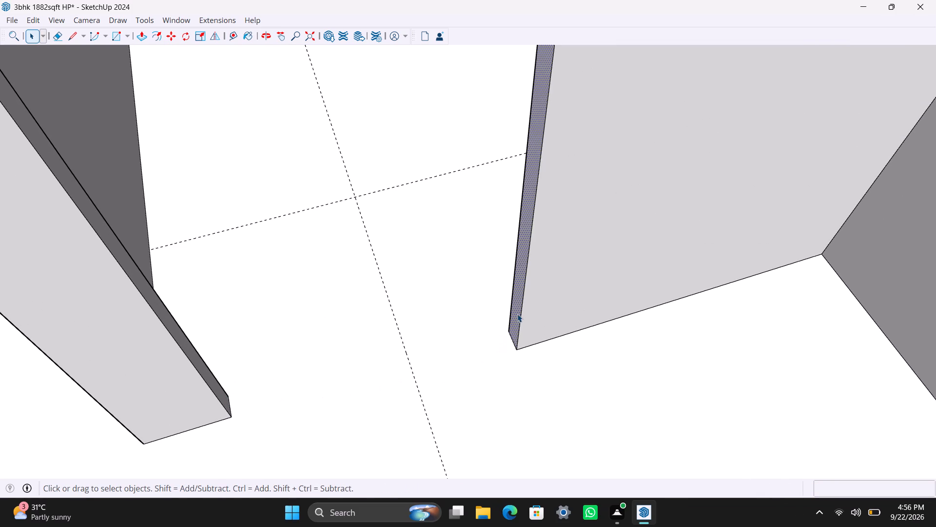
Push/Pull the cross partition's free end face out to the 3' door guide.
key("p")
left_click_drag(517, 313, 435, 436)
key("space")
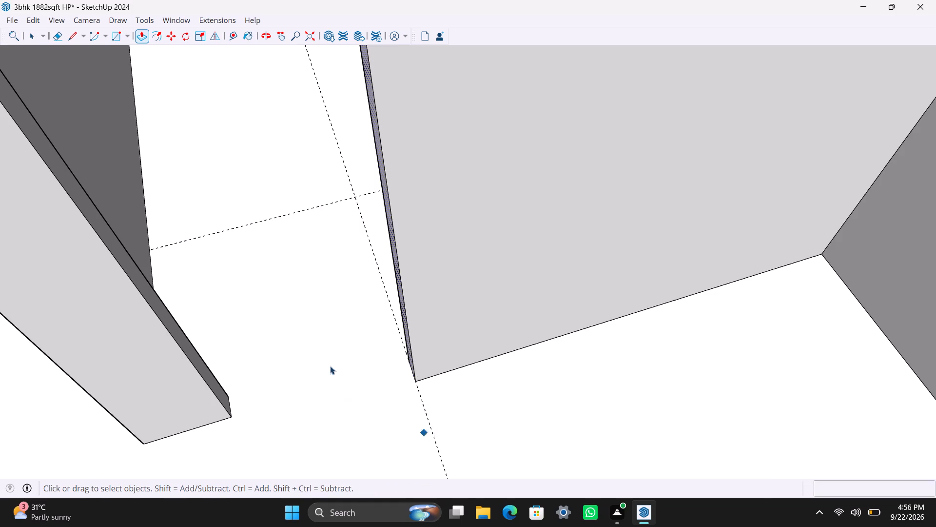
Copy the top edge of the stub's end face 3' down to mark the door head.
scroll(330, 364, "down", 11)
middle_click_drag(362, 284, 228, 279)
scroll(253, 263, "down", 3)
middle_click_drag(267, 313, 277, 400, "shift")
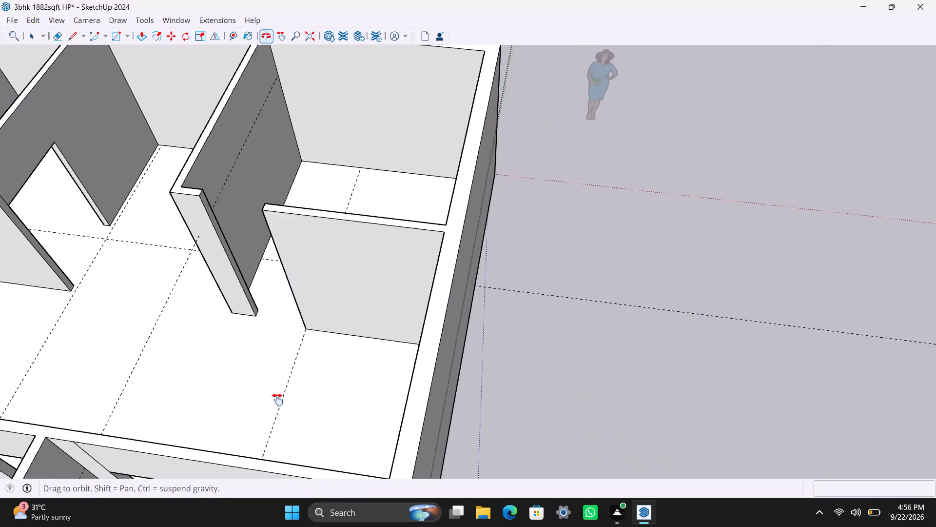
middle_click_drag(277, 400, 268, 419, "shift")
scroll(192, 273, "up", 3)
middle_click_drag(216, 267, 140, 272)
scroll(163, 243, "up", 4)
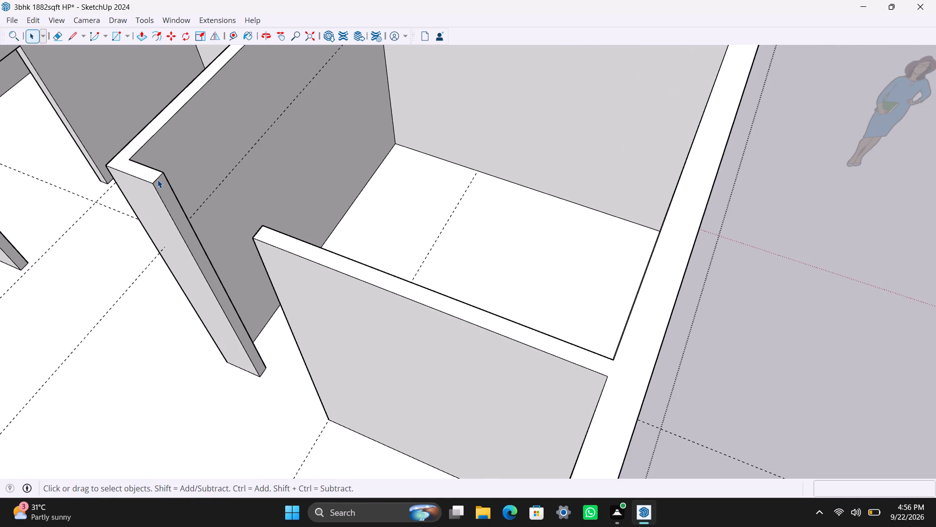
left_click(157, 180)
key("m")
left_click_drag(152, 182, 152, 192)
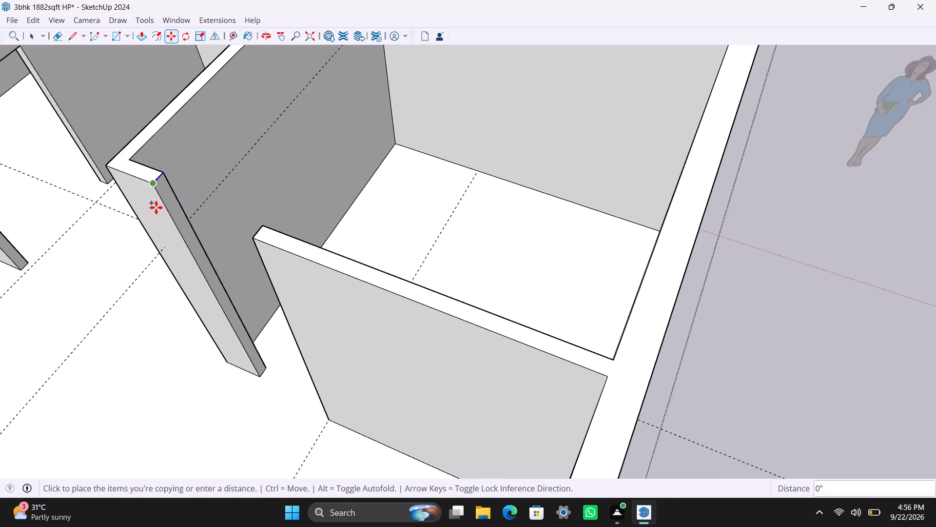
key("3")
key("apostrophe")
key("Return")
key("space")
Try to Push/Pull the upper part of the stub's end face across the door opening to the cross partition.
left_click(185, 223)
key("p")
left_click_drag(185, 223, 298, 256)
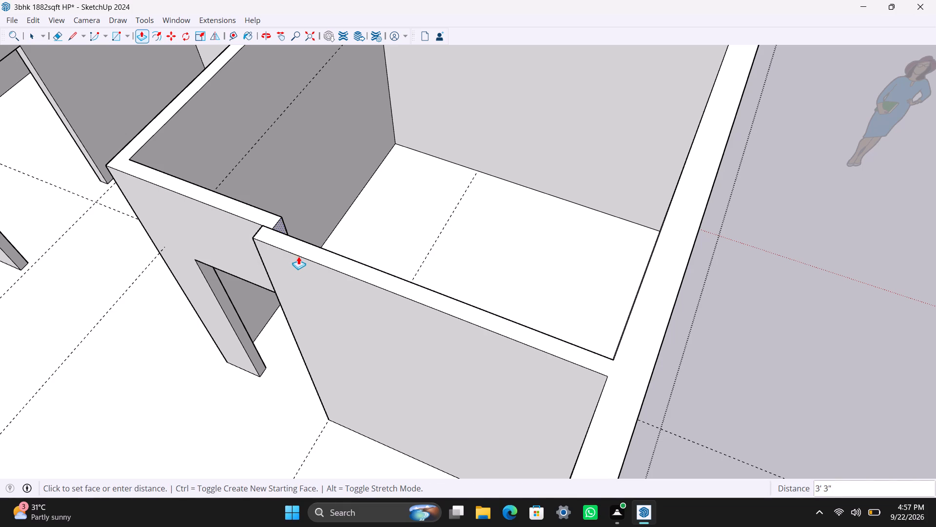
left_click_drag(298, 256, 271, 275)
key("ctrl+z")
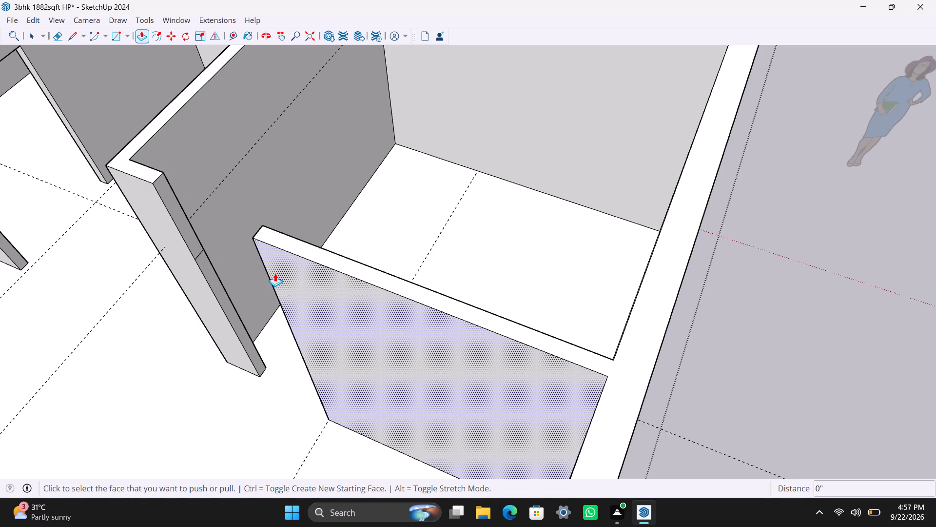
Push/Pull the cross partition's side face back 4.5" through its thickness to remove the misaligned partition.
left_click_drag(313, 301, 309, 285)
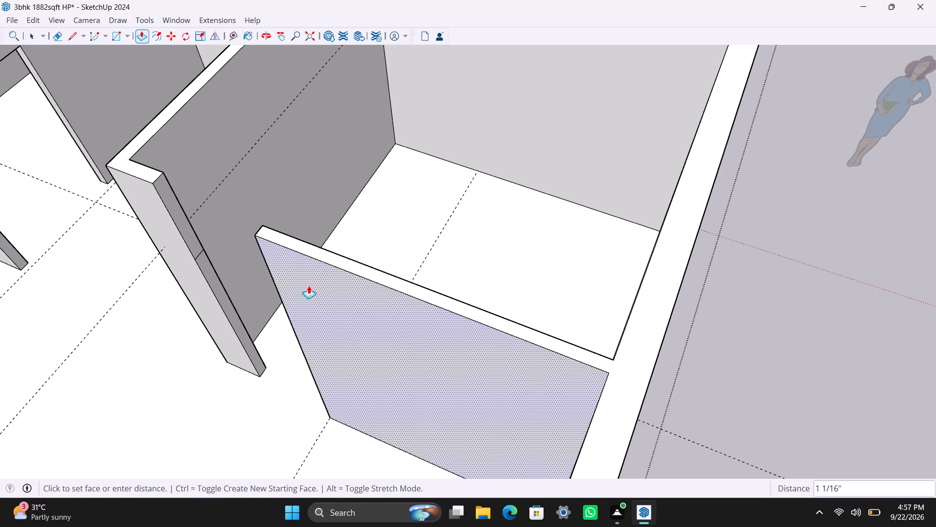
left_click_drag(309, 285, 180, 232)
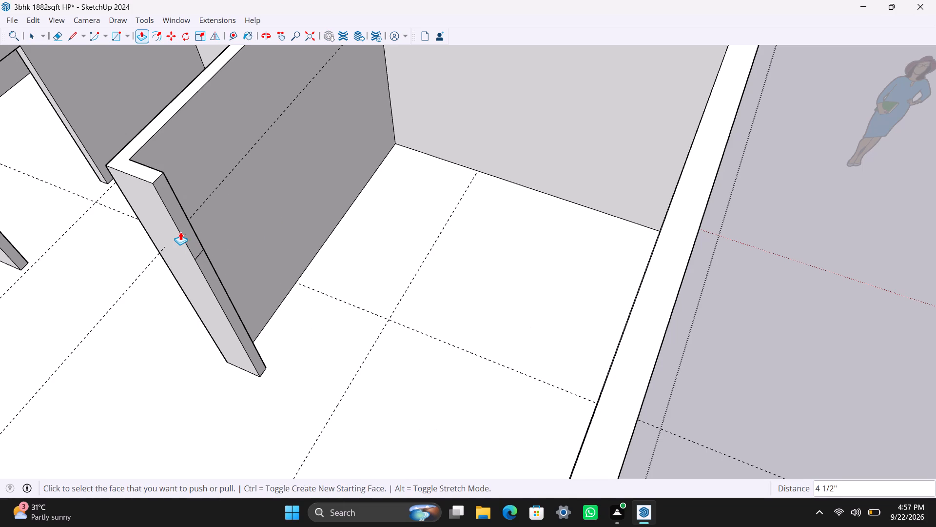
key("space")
Place a guide parallel to the room's back wall base, about 11' 7 1/2" away, through the stub's bottom corner.
scroll(298, 378, "down", 4)
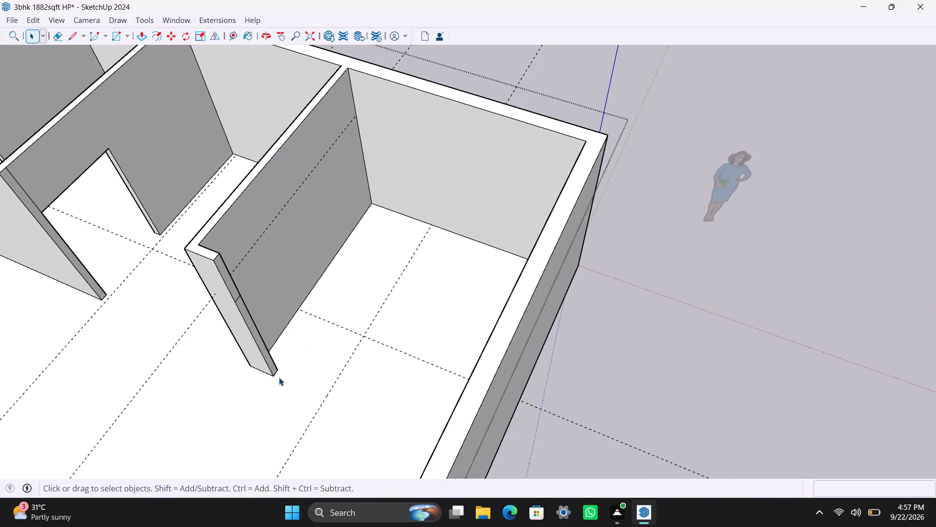
scroll(281, 378, "up", 2)
middle_click_drag(269, 390, 342, 406)
key("t")
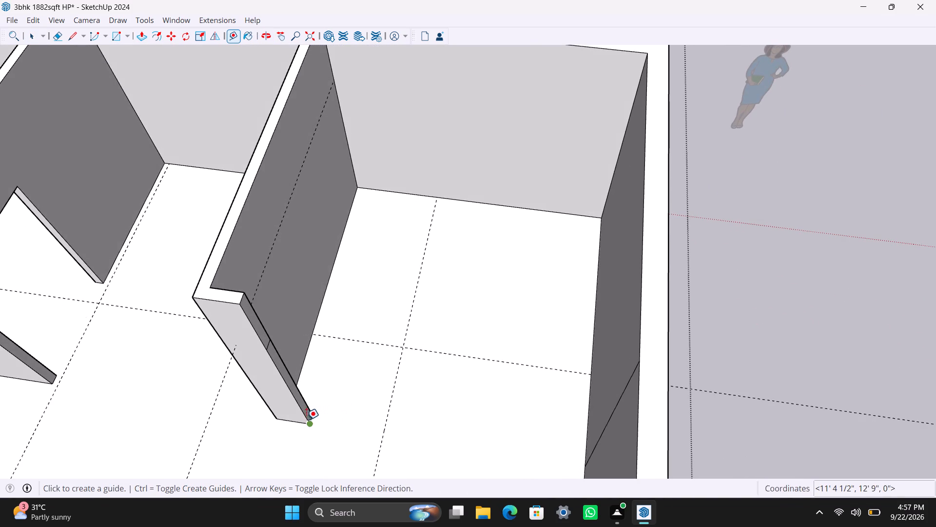
left_click(420, 195)
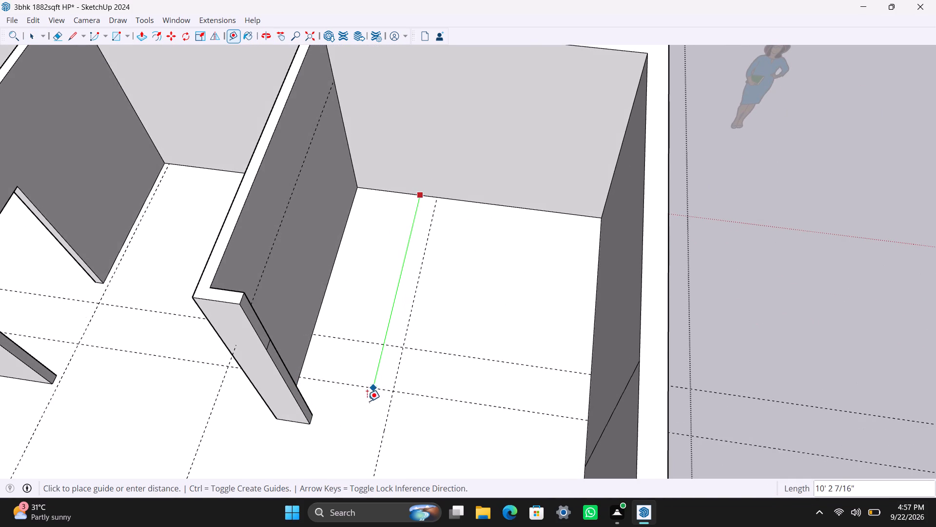
left_click(314, 415)
key("space")
Copy the remaining vertical edge on the outer wall 4.5" toward the room's corner, in line with the new guide.
scroll(366, 410, "down", 3)
middle_click_drag(368, 416, 665, 389)
scroll(679, 319, "up", 4)
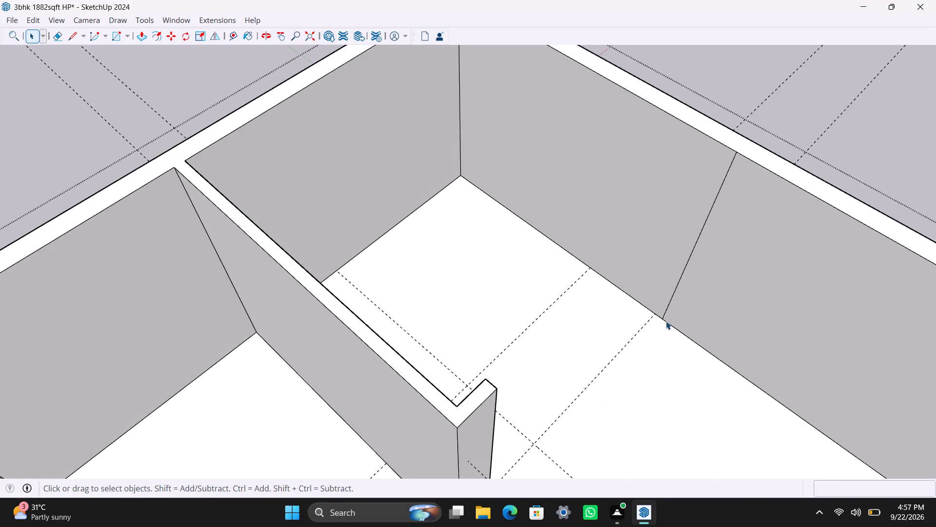
scroll(666, 321, "up", 4)
left_click(661, 317)
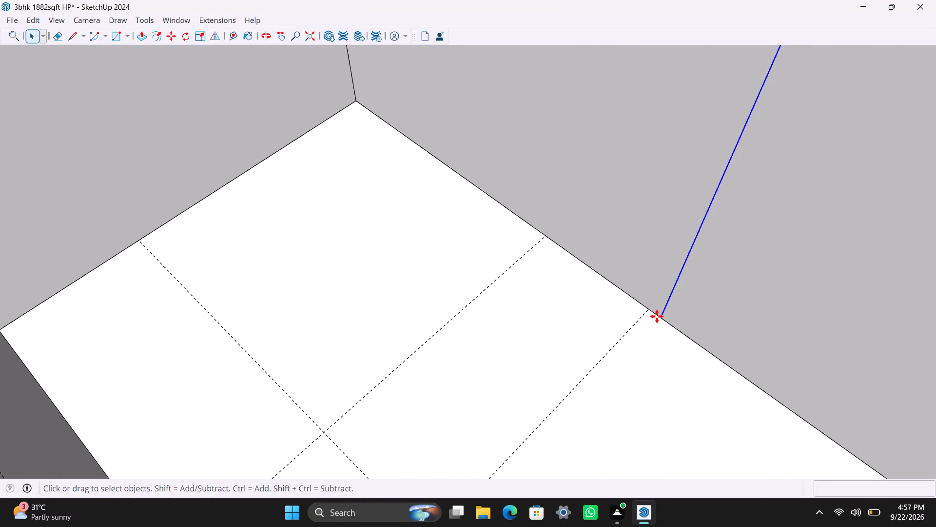
key("m")
left_click(656, 316)
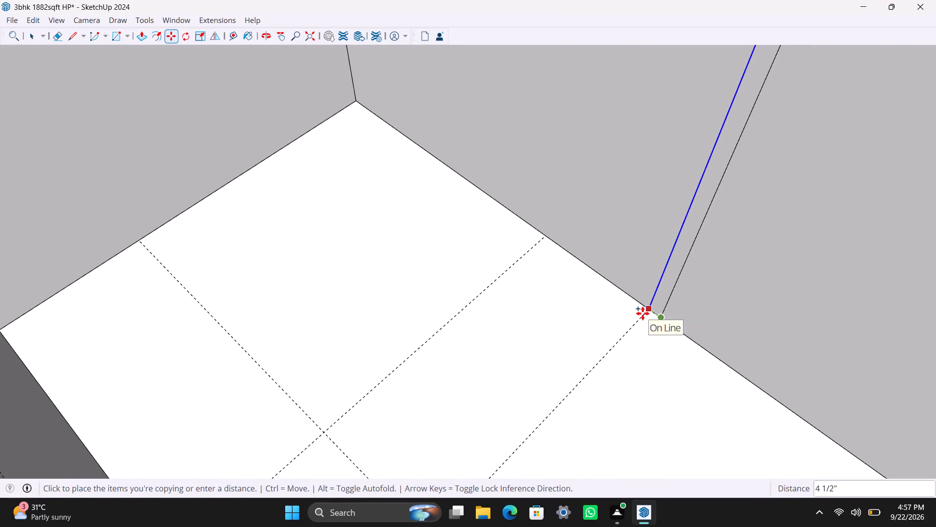
key("4")
key("period")
key("5")
key("shift+quotedbl")
key("Return")
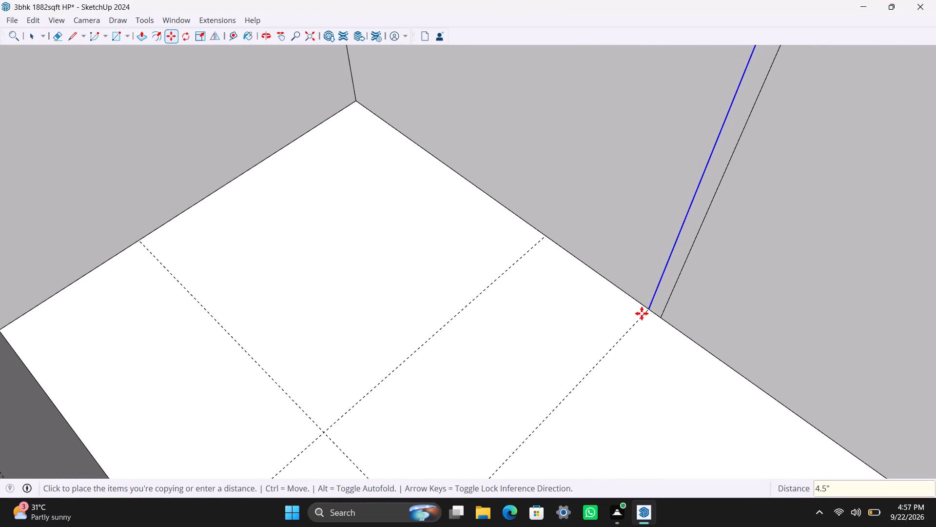
Push/Pull the realigned 4.5" strip from the outer wall into the room up to the 3' door guide.
key("space")
left_click(657, 301)
key("p")
left_click_drag(657, 301, 411, 437)
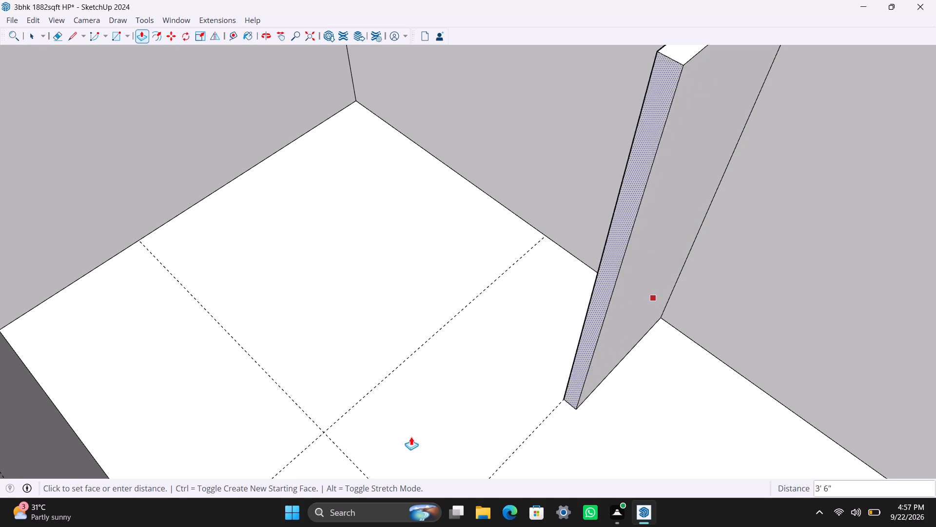
left_click_drag(411, 437, 338, 446)
key("space")
Push/Pull the upper part of the stub's end face 3' across the door opening to meet the cross partition.
scroll(337, 369, "down", 10)
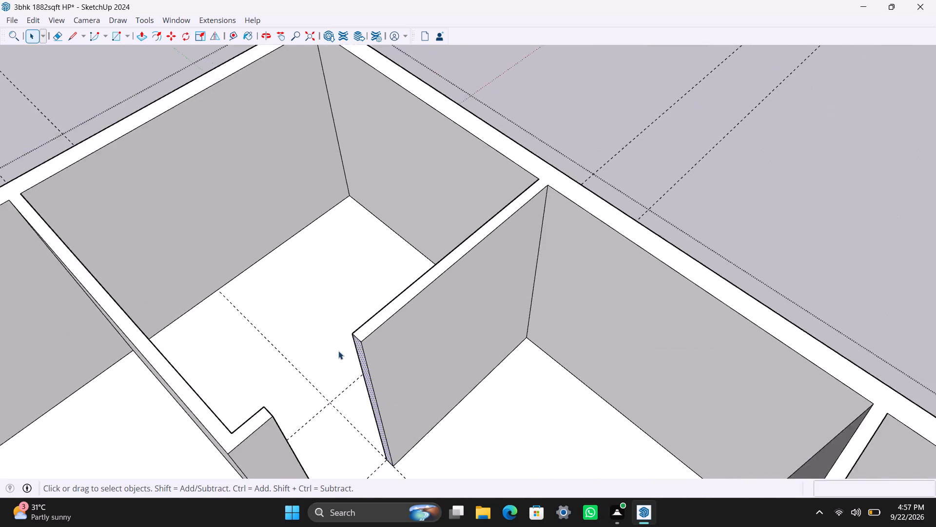
scroll(338, 351, "down", 2)
middle_click_drag(377, 373, 82, 367)
scroll(143, 290, "up", 3)
scroll(266, 262, "down", 4)
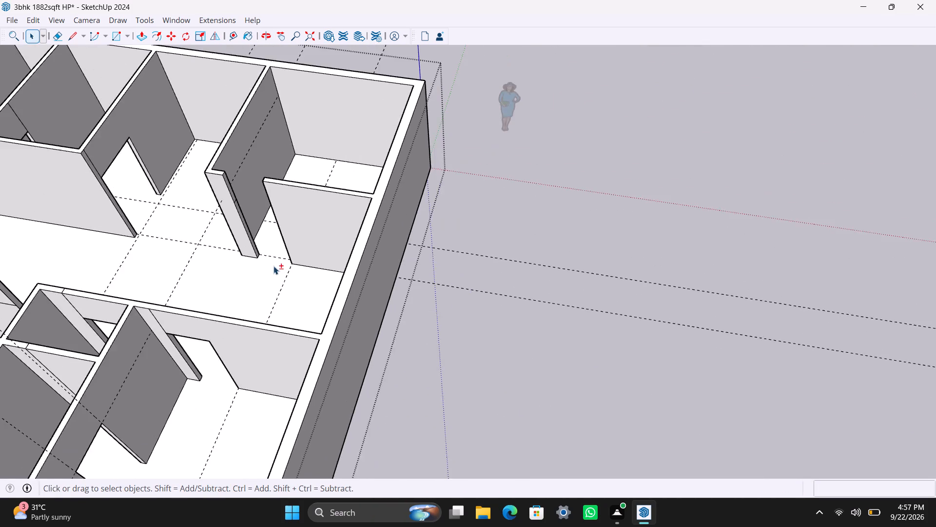
middle_click_drag(277, 264, 233, 359, "shift")
scroll(207, 315, "up", 3)
middle_click_drag(174, 301, 130, 300)
scroll(142, 293, "up", 6)
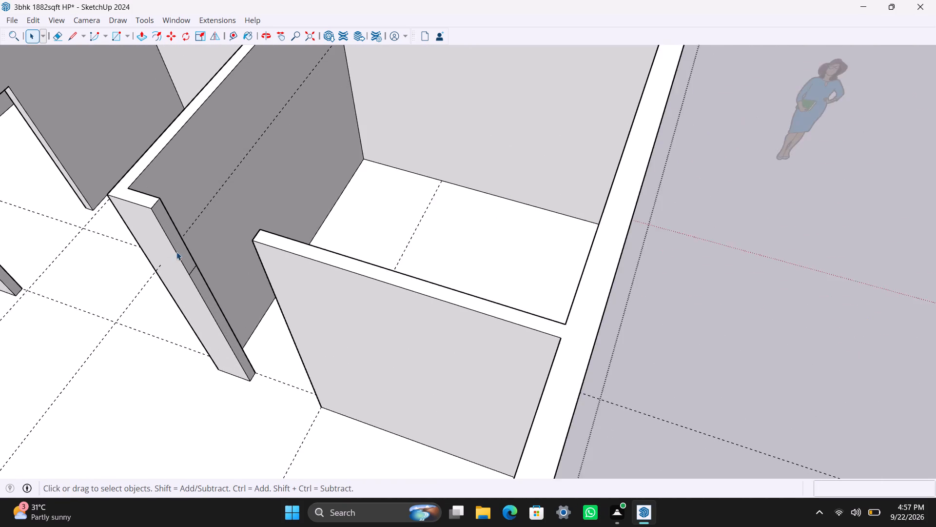
scroll(176, 252, "up", 2)
left_click(179, 244)
key("p")
left_click_drag(179, 244, 276, 284)
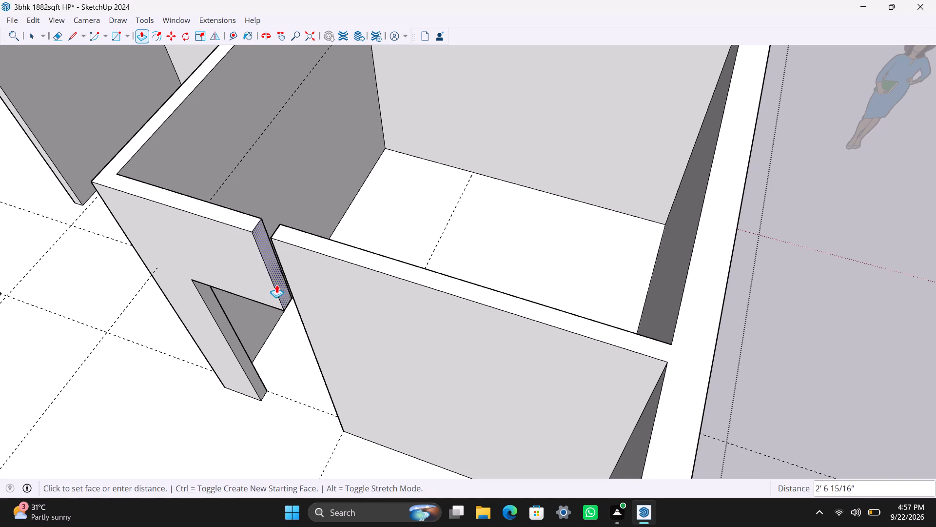
left_click_drag(276, 284, 298, 301)
Save the model.
key("ctrl+s")
key("space")
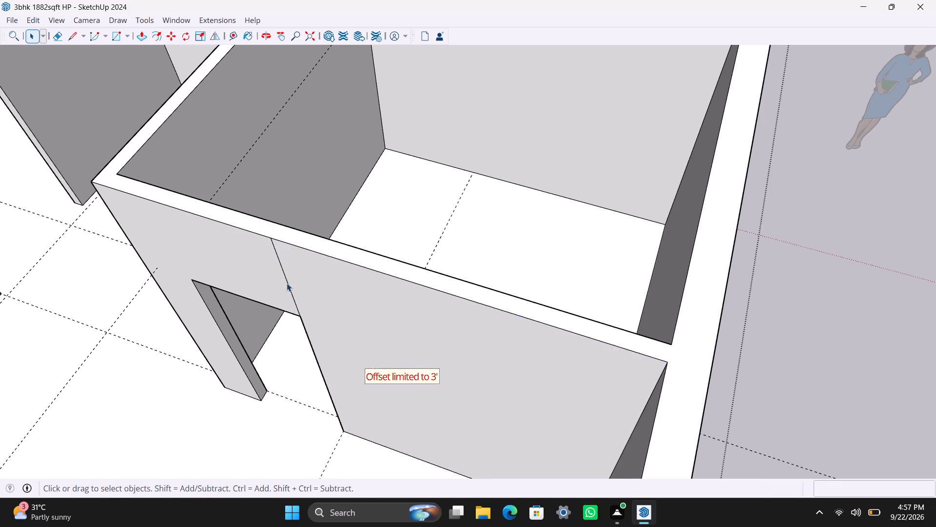
scroll(287, 283, "down", 20)
middle_click_drag(281, 283, 357, 310)
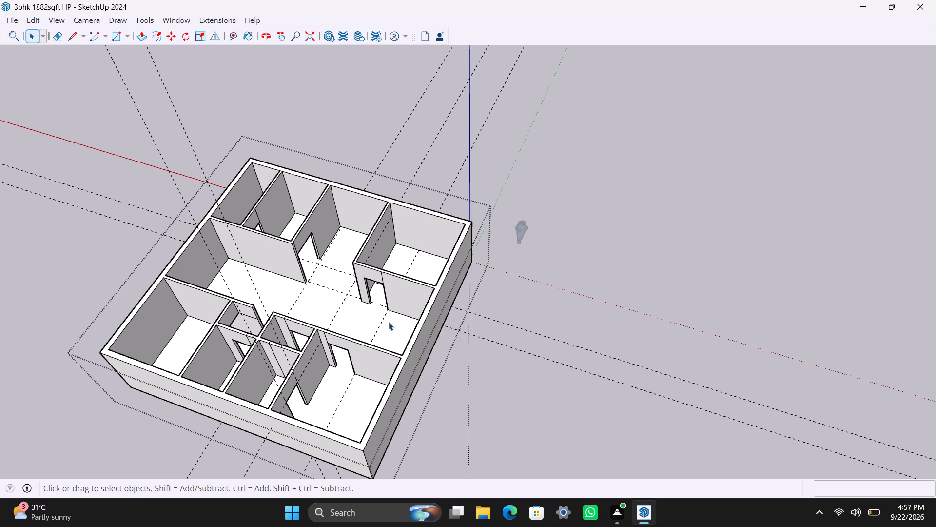
Copy the middle room's vertical corner edge, where partition meets outer wall, 4'8" along the outer wall.
scroll(369, 311, "up", 2)
scroll(322, 309, "up", 3)
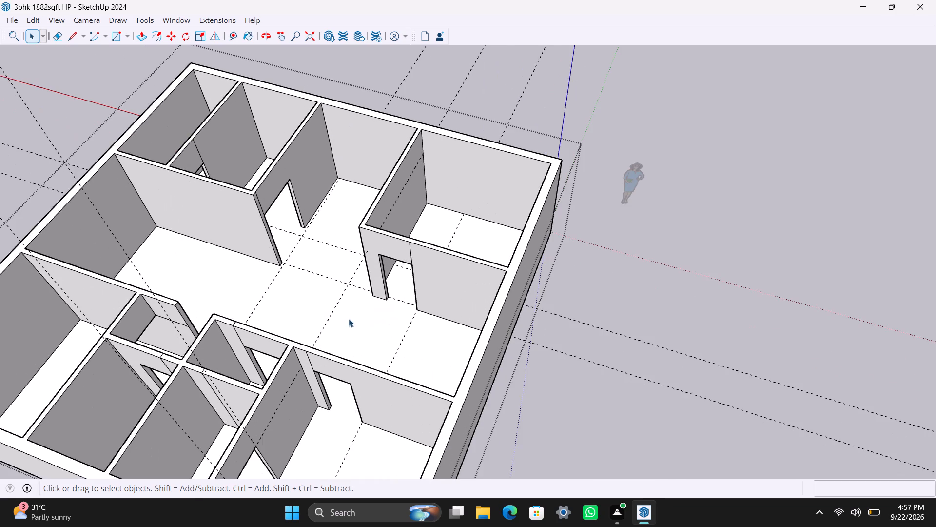
middle_click_drag(353, 323, 632, 343)
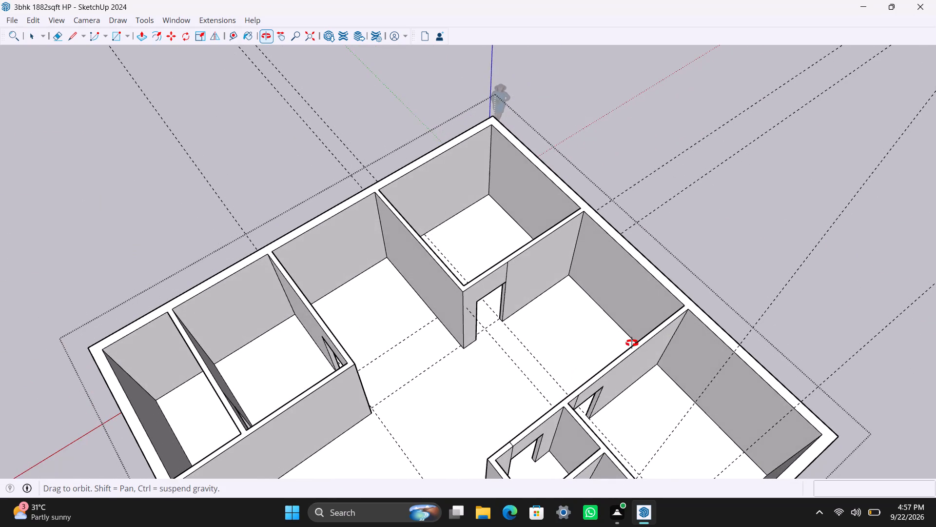
middle_click_drag(632, 343, 624, 341)
scroll(406, 322, "up", 3)
middle_click_drag(452, 374, 746, 407)
scroll(642, 320, "down", 2)
middle_click_drag(629, 312, 433, 387, "shift")
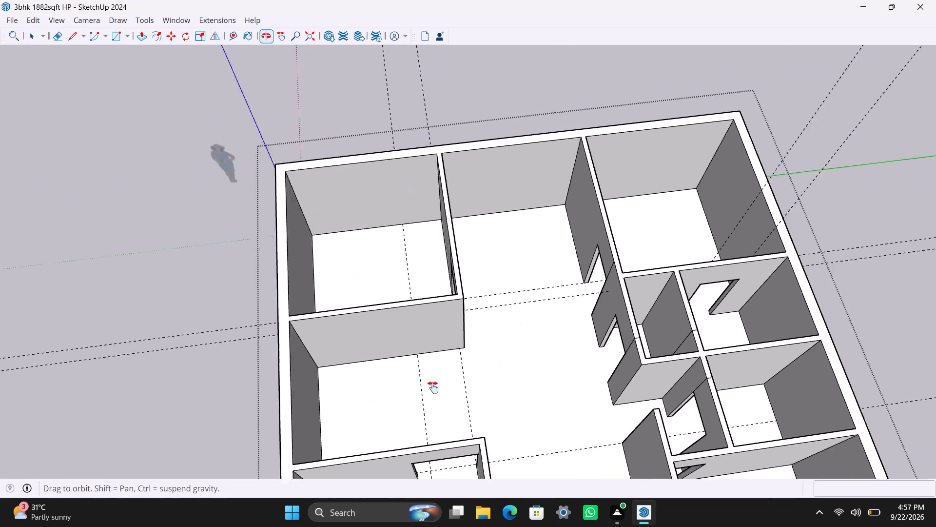
middle_click_drag(433, 387, 428, 388, "shift")
scroll(442, 331, "up", 3)
middle_click_drag(432, 320, 406, 326)
scroll(409, 308, "down", 3)
middle_click_drag(409, 308, 343, 318)
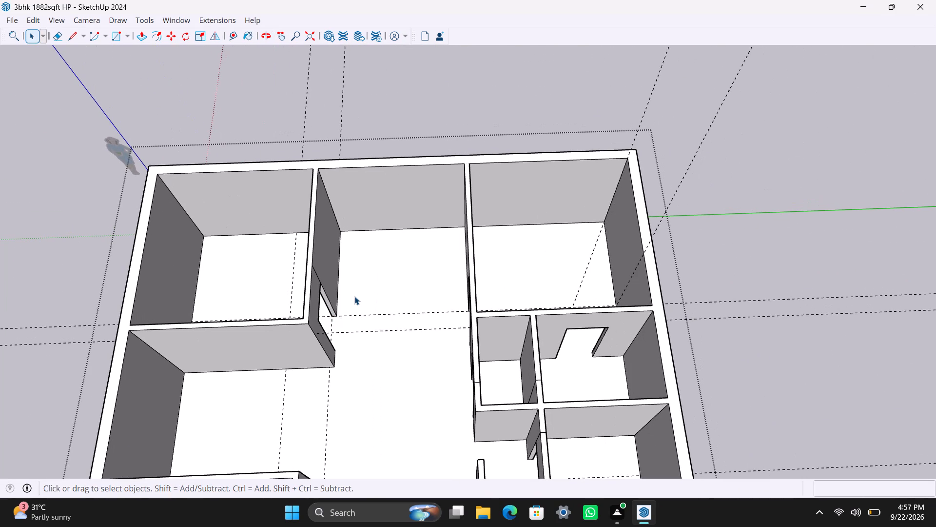
scroll(340, 252, "up", 2)
left_click(338, 220)
key("m")
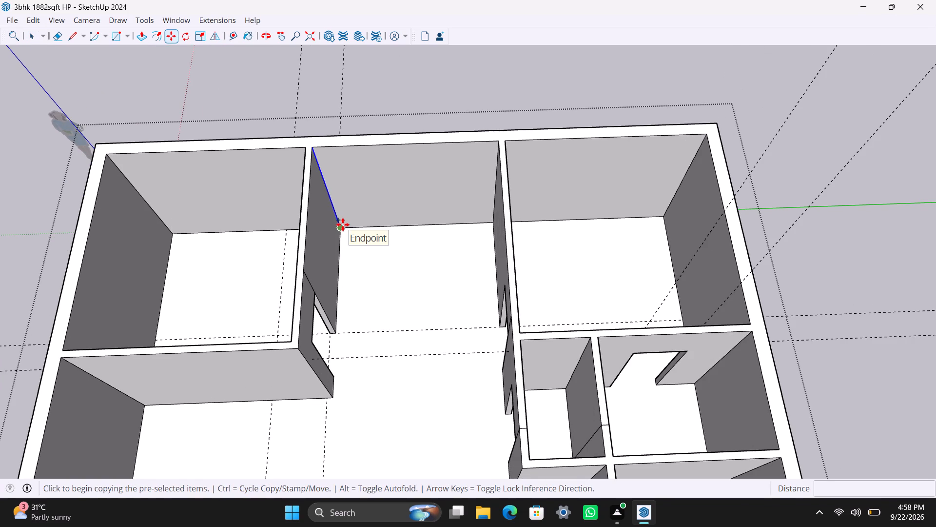
left_click(343, 224)
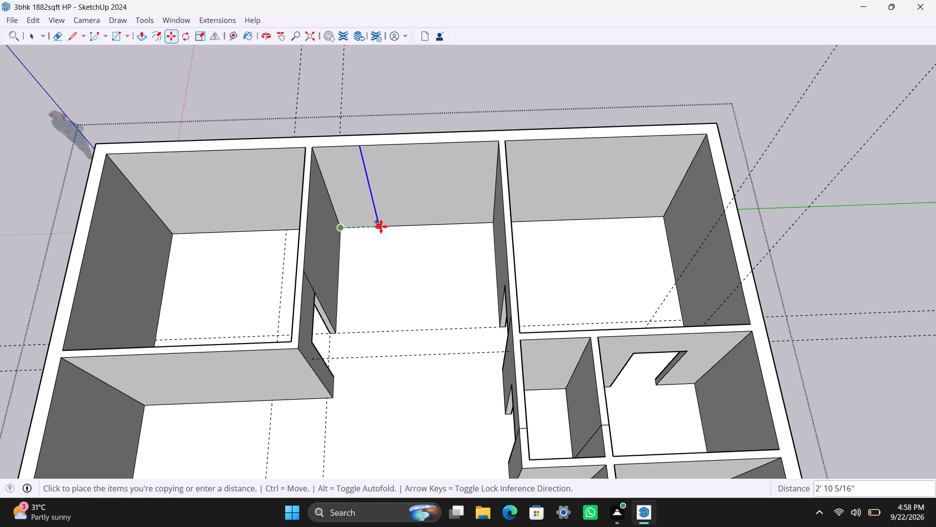
key("4")
key("apostrophe")
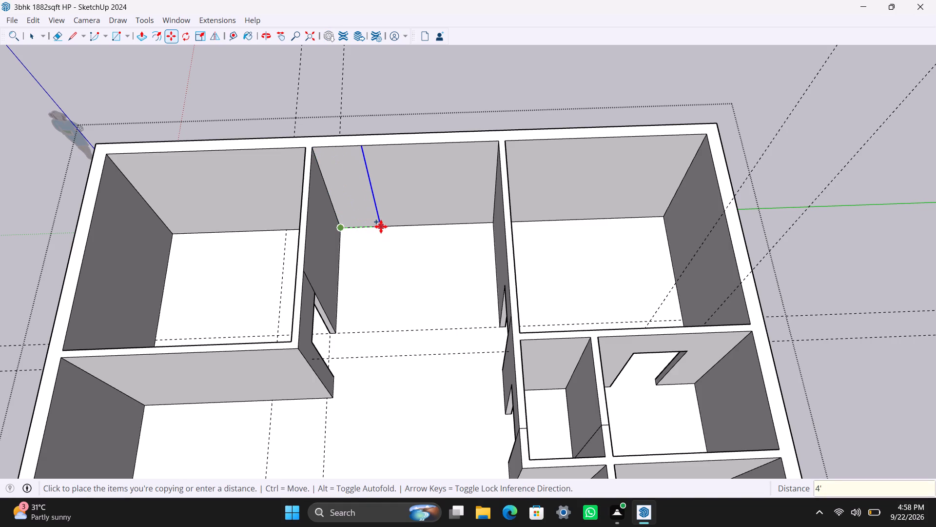
type("8\"")
key("Return")
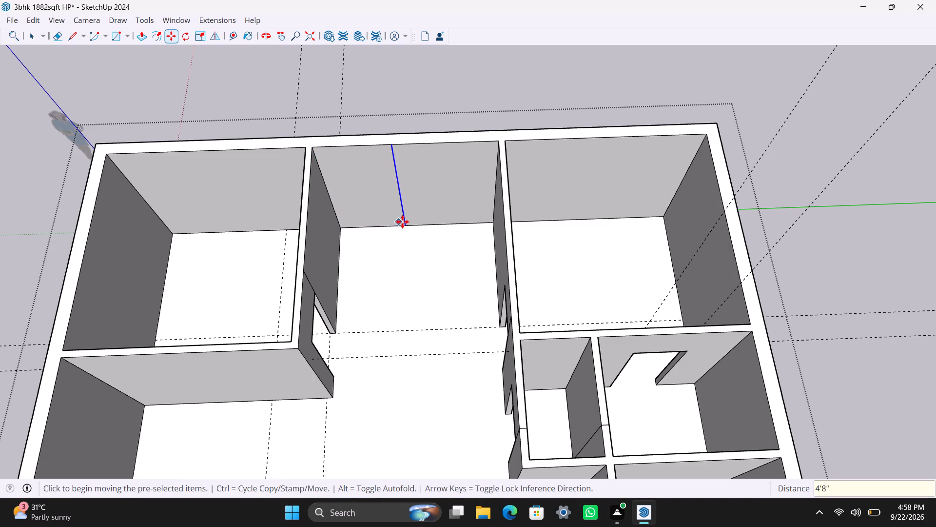
Copy the new vertical edge another 4.5" along the outer wall to outline a partition strip.
left_click(402, 222)
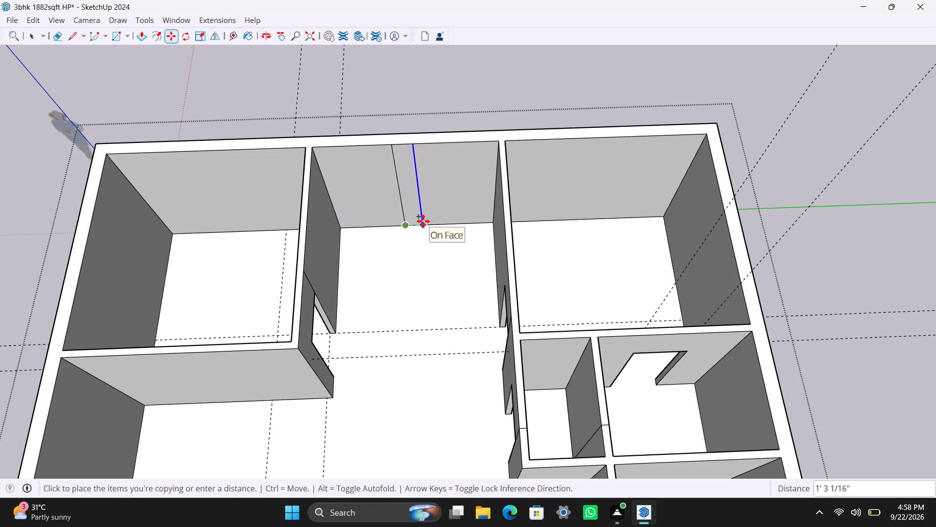
type("4.5\"")
key("Return")
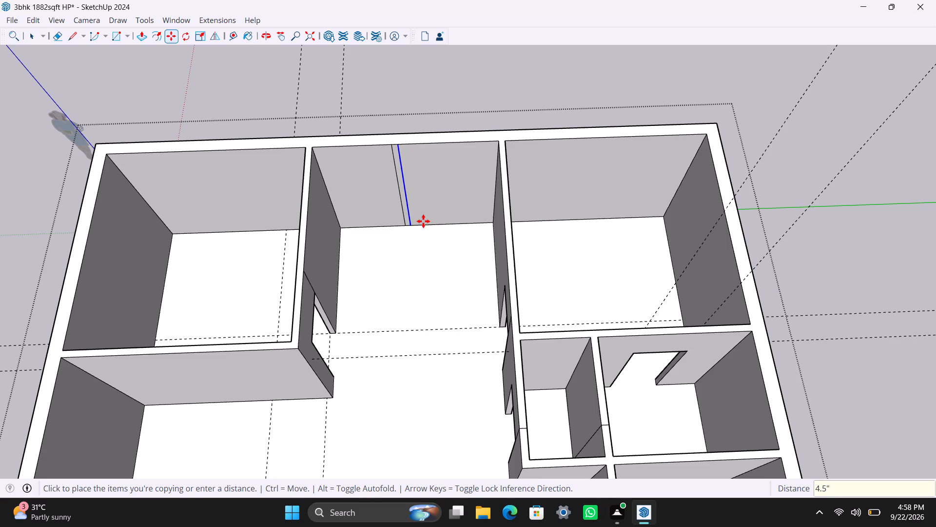
key("space")
Push/Pull the 4.5" strip 8' from the outer wall into the middle room.
scroll(403, 218, "up", 4)
left_click(406, 204)
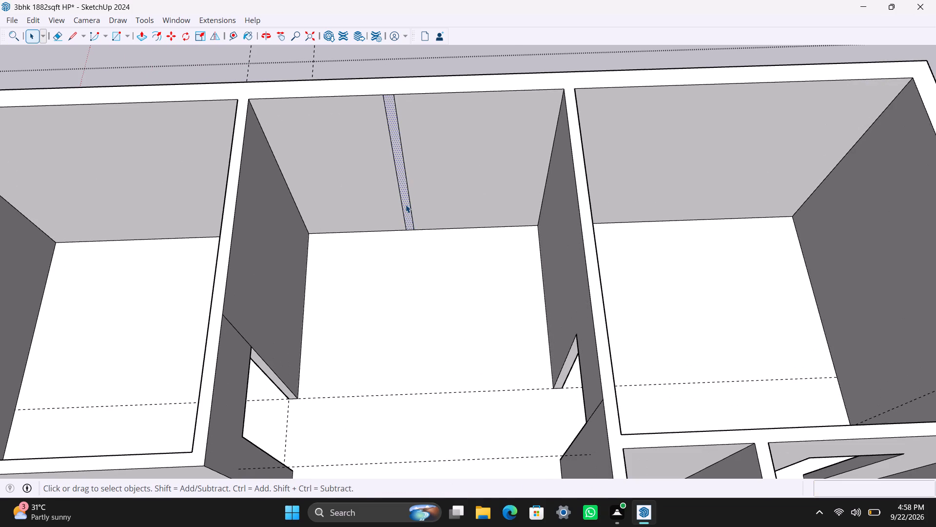
key("p")
left_click_drag(407, 203, 418, 263)
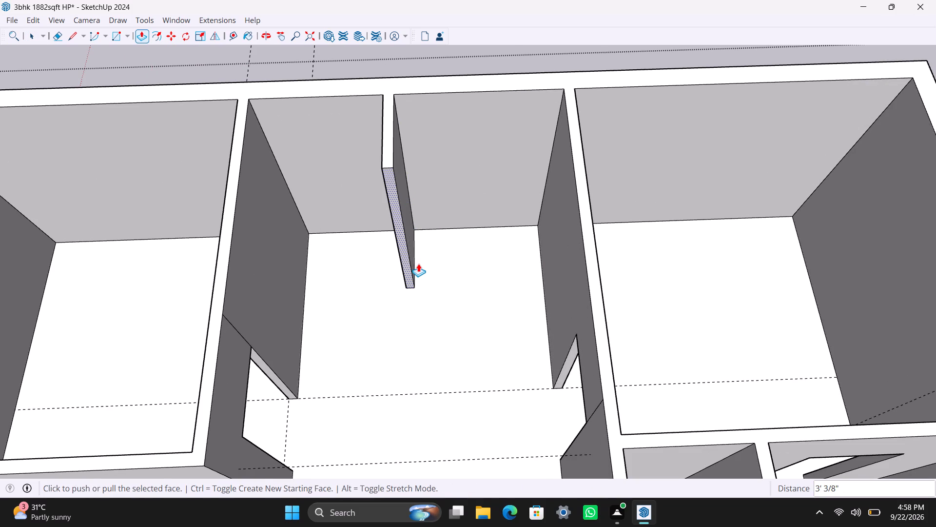
type("8'")
key("Return")
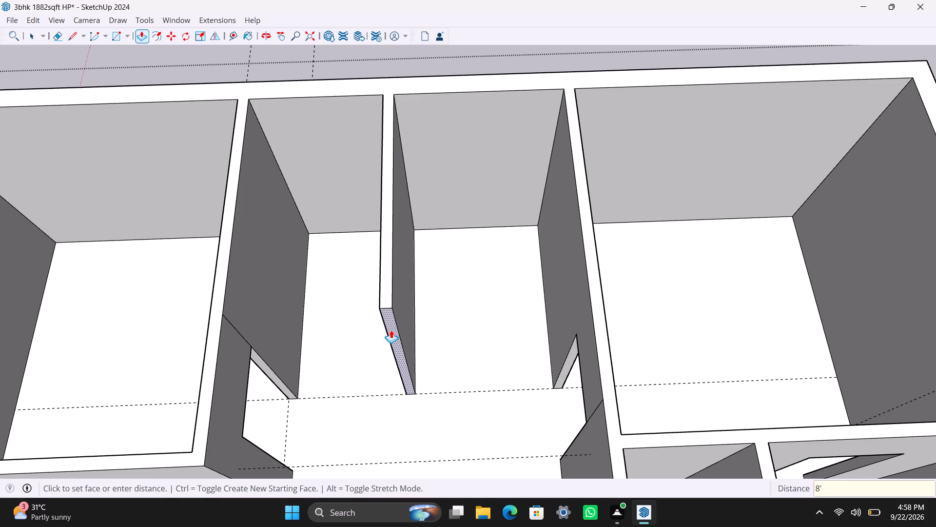
key("space")
Copy the vertical edge at the new partition's free end 4.5" back along its side face, on the narrower room's side.
scroll(366, 344, "down", 3)
middle_click_drag(382, 351, 631, 334)
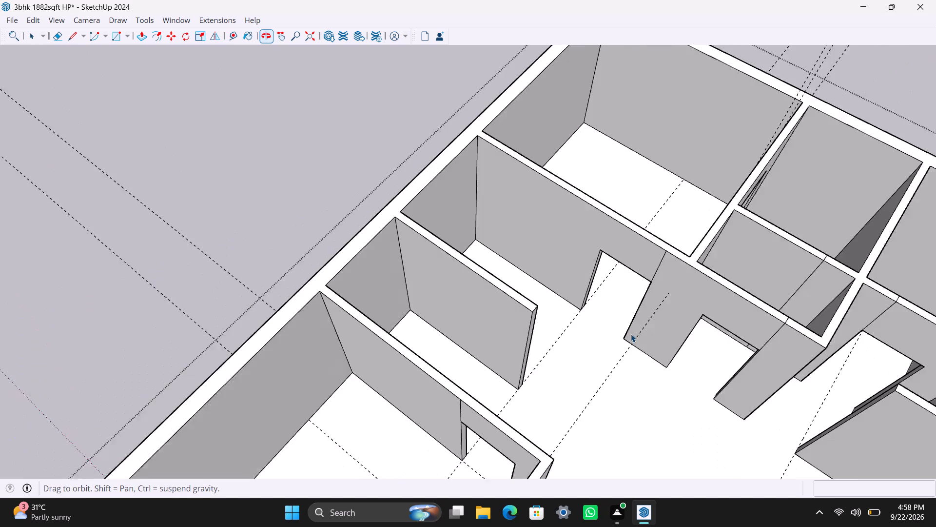
middle_click_drag(631, 334, 634, 332)
scroll(513, 399, "up", 5)
middle_click_drag(528, 401, 538, 405)
scroll(533, 392, "up", 2)
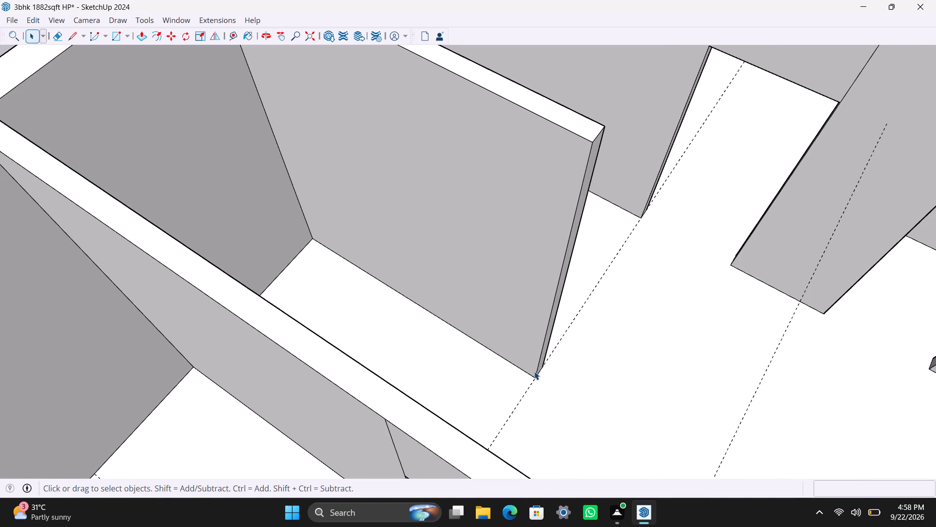
left_click(534, 371)
left_click(534, 374)
key("m")
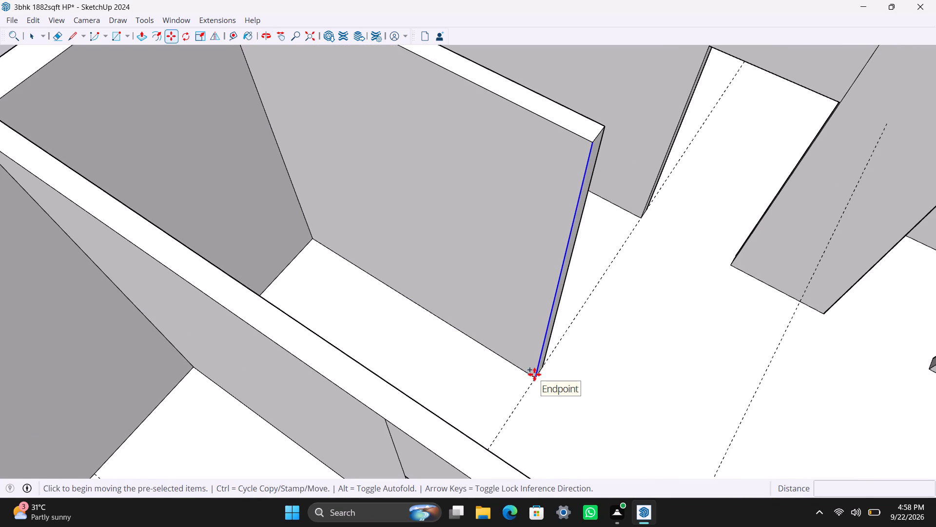
left_click(534, 374)
type("4.5\"")
key("Return")
key("space")
Push/Pull the 4.5" end strip 1' toward the facing partition to form a return.
left_click(530, 346)
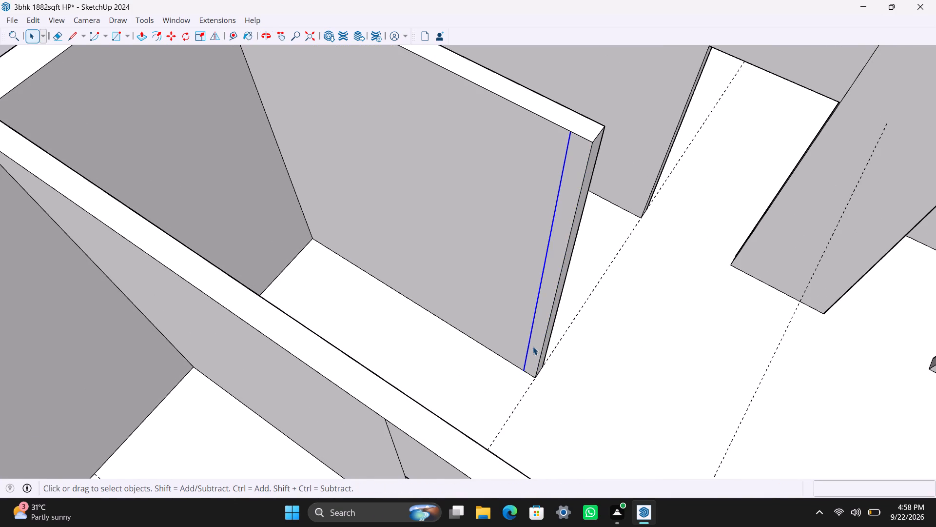
double_click(533, 346)
key("p")
left_click_drag(534, 346, 525, 365)
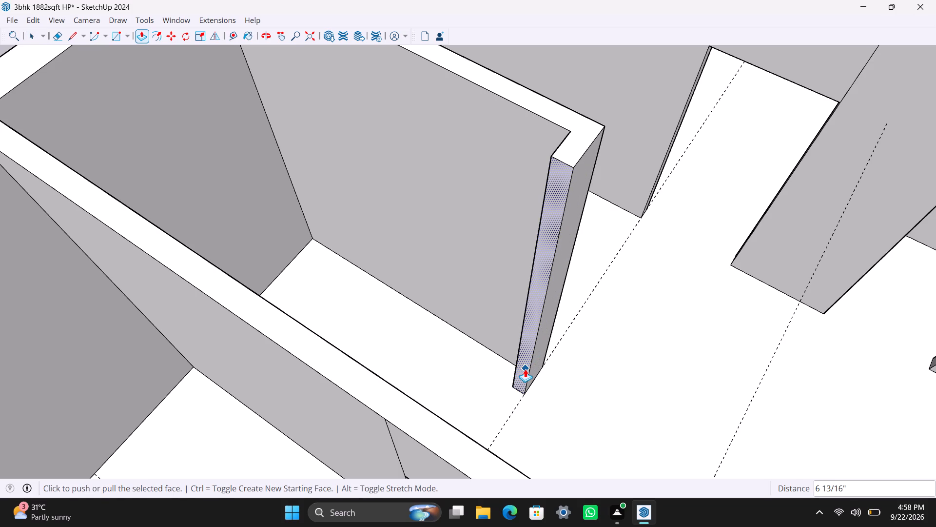
type("1'")
key("Return")
key("space")
Weld the two vertical edge segments beside the door opening on the partition facing the new return.
scroll(126, 406, "down", 4)
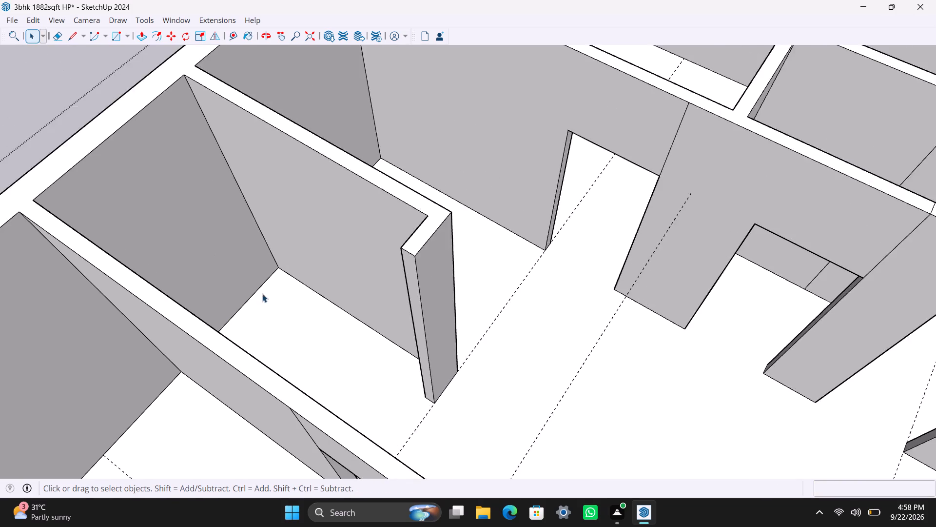
scroll(262, 294, "down", 4)
middle_click_drag(400, 343, 208, 428)
scroll(216, 346, "up", 5)
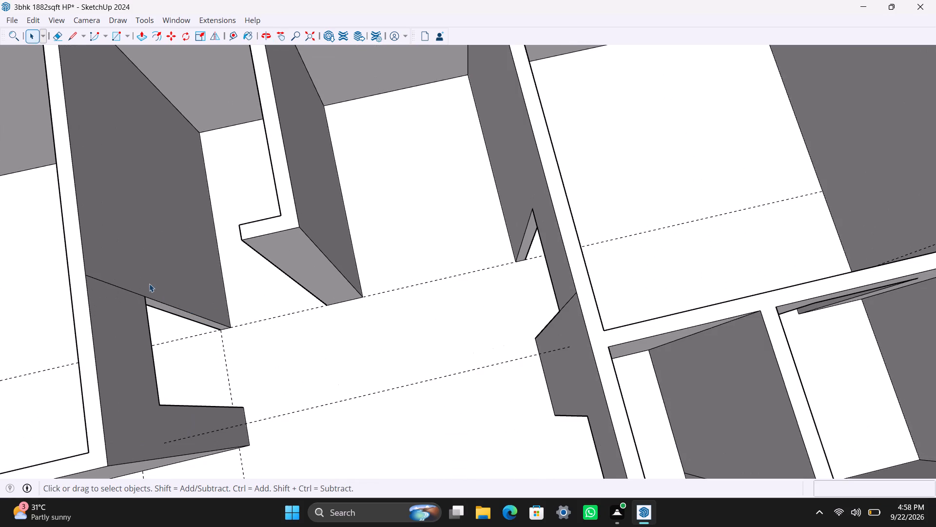
left_click(135, 294)
left_click(159, 301, "shift")
right_click(158, 301)
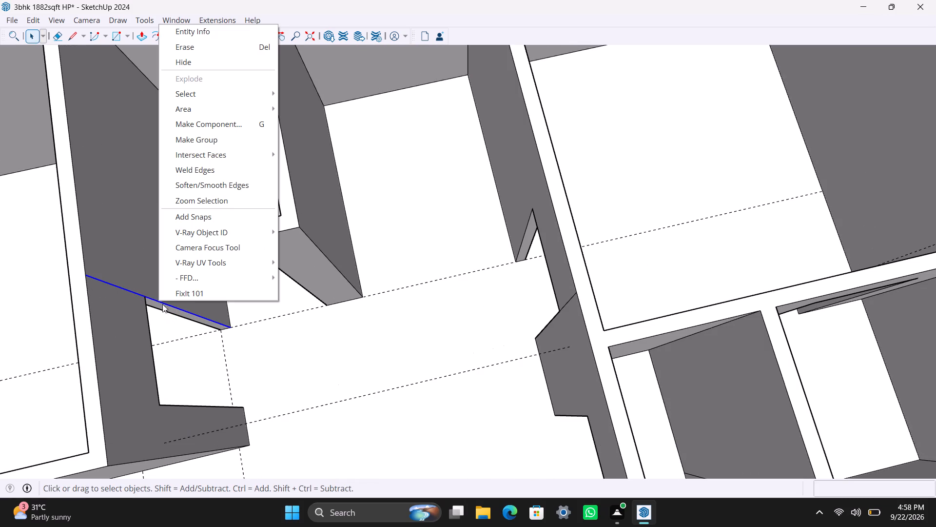
left_click(224, 167)
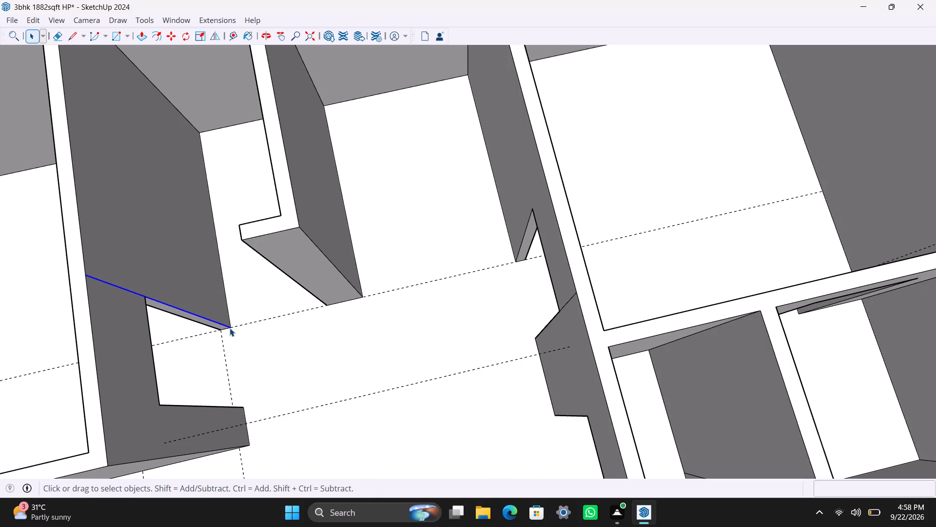
Copy the welded vertical edge 4.5" away from the door opening along the partition face.
key("m")
left_click(234, 324)
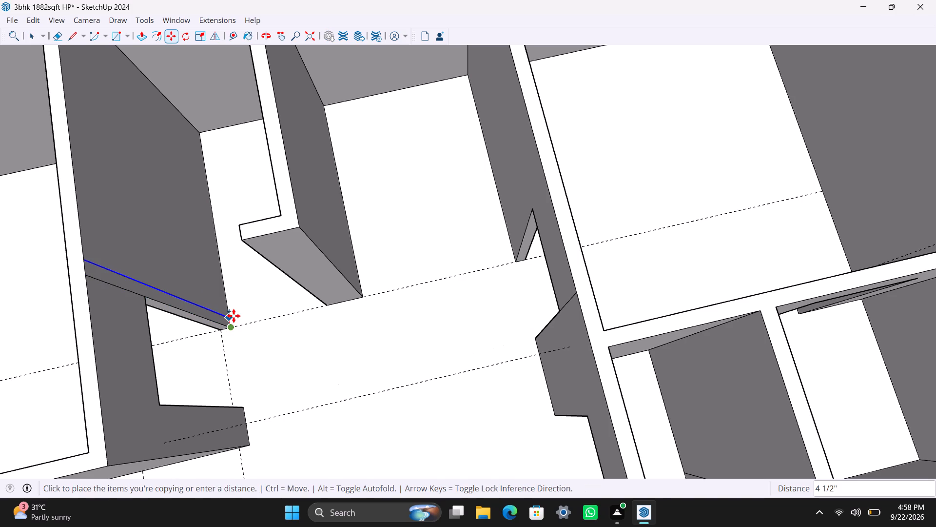
type("4.4")
key("5")
key("BackSpace")
key("BackSpace")
type("5\"")
key("Return")
key("space")
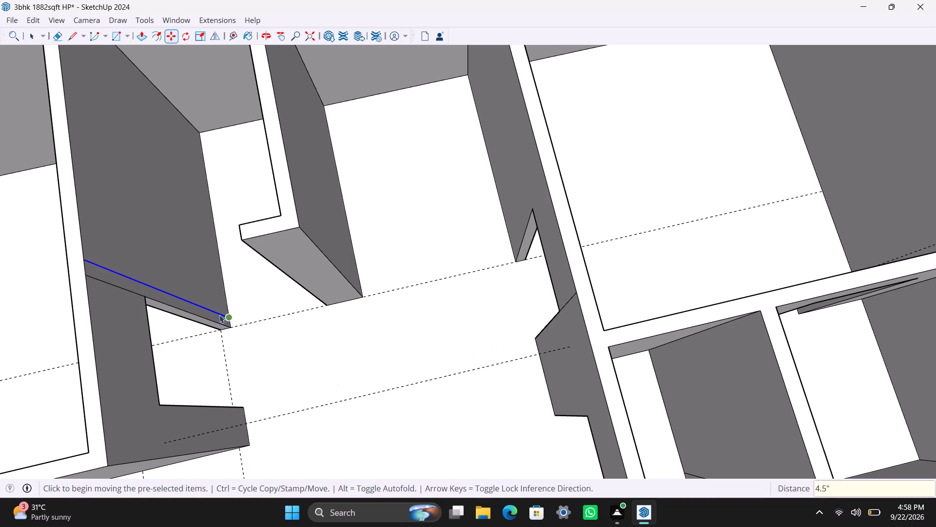
Push/Pull the 4.5" strip beside the door opening 8" toward the facing return.
left_click(203, 315)
scroll(203, 315, "up", 2)
key("p")
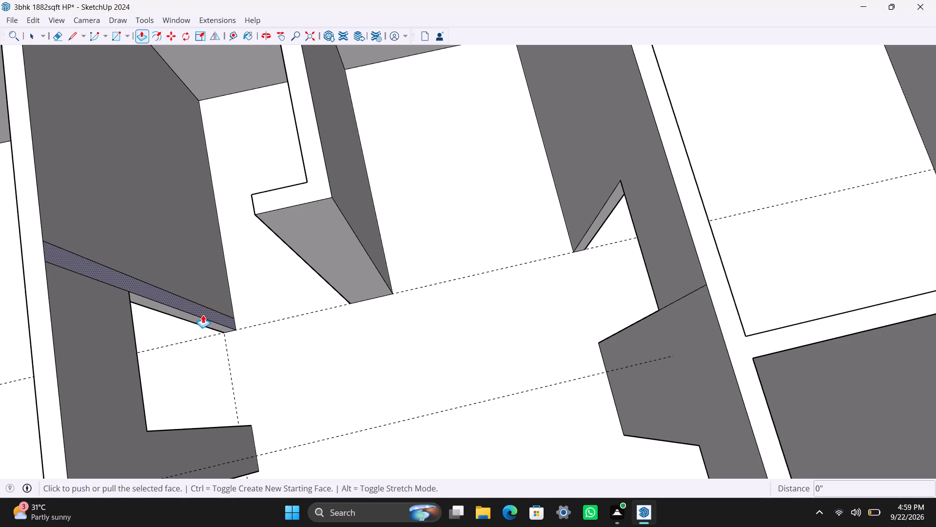
left_click_drag(203, 315, 231, 320)
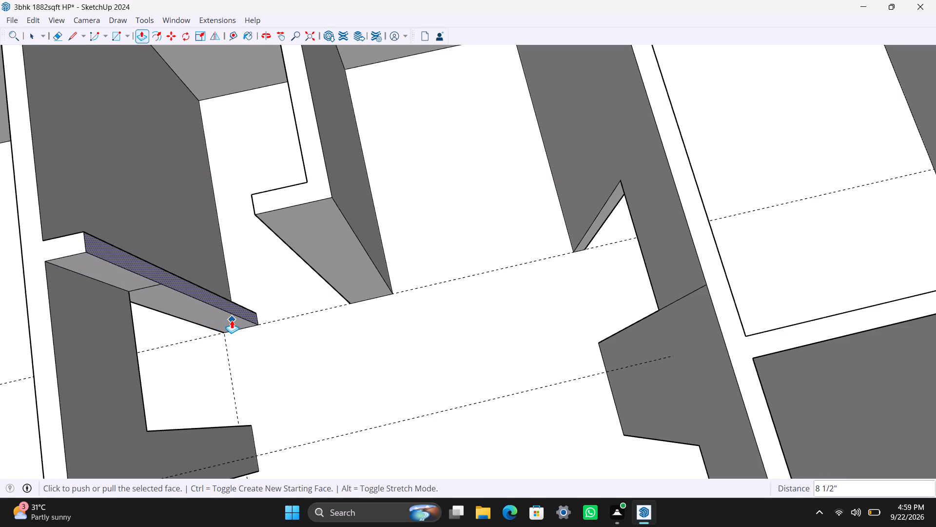
type("8\"")
key("Return")
key("space")
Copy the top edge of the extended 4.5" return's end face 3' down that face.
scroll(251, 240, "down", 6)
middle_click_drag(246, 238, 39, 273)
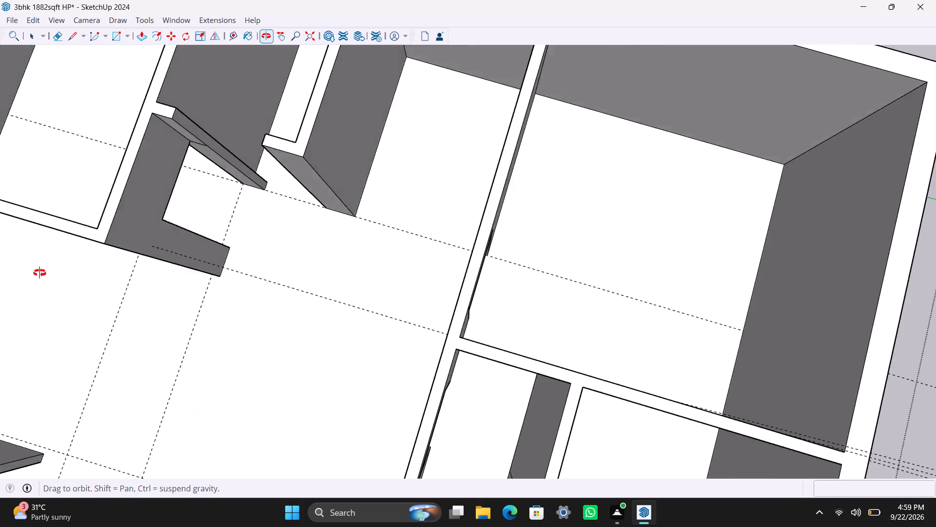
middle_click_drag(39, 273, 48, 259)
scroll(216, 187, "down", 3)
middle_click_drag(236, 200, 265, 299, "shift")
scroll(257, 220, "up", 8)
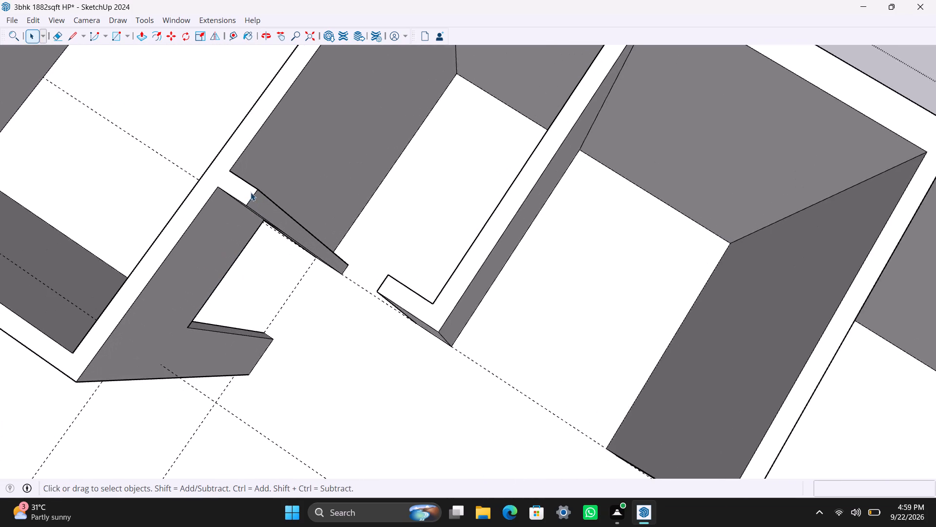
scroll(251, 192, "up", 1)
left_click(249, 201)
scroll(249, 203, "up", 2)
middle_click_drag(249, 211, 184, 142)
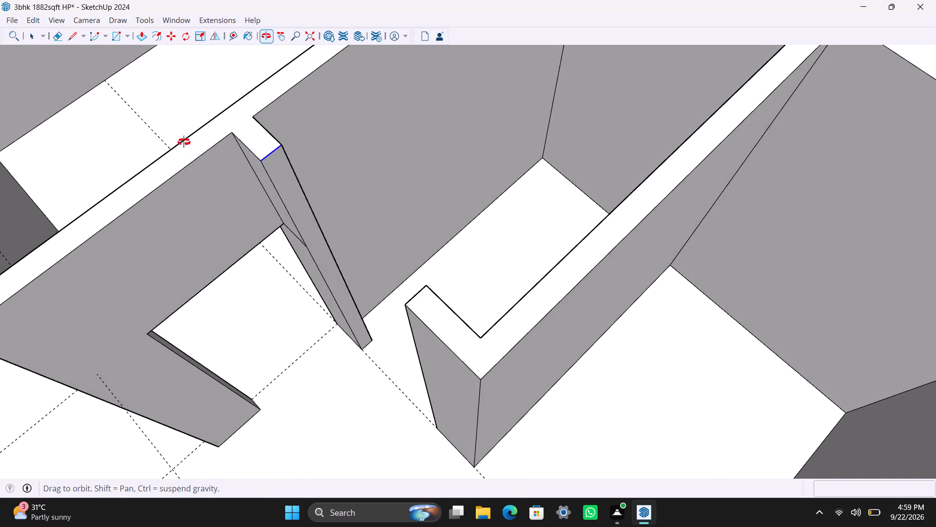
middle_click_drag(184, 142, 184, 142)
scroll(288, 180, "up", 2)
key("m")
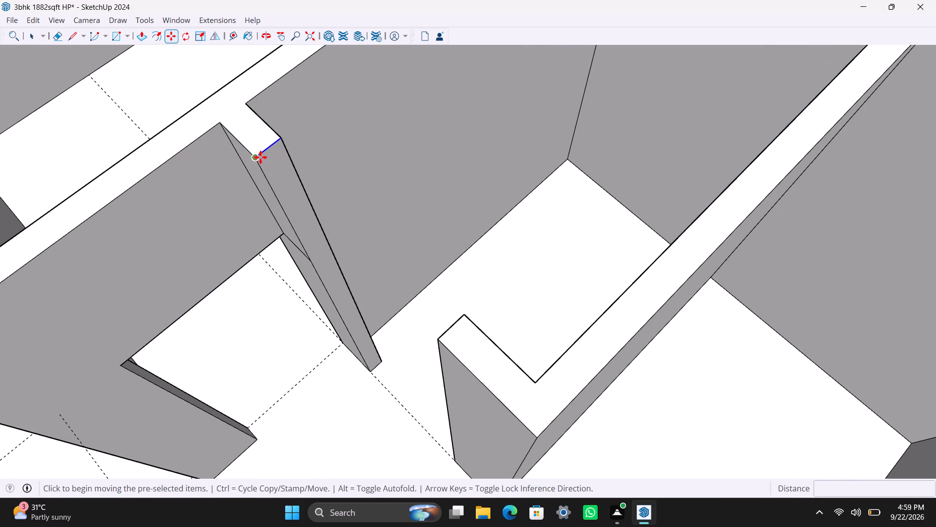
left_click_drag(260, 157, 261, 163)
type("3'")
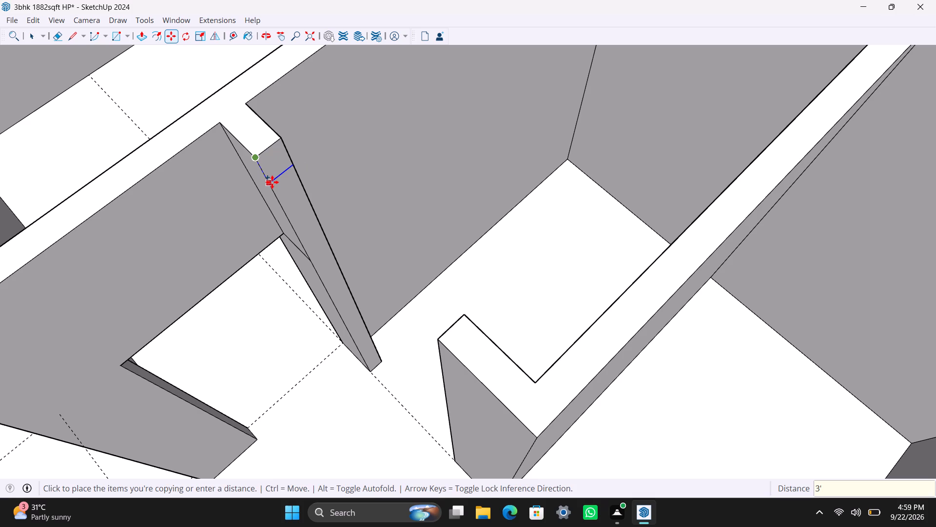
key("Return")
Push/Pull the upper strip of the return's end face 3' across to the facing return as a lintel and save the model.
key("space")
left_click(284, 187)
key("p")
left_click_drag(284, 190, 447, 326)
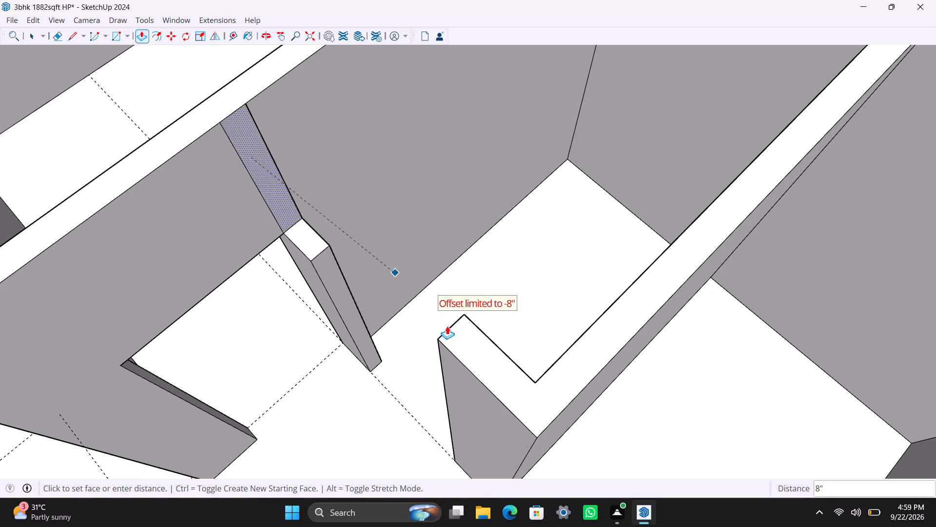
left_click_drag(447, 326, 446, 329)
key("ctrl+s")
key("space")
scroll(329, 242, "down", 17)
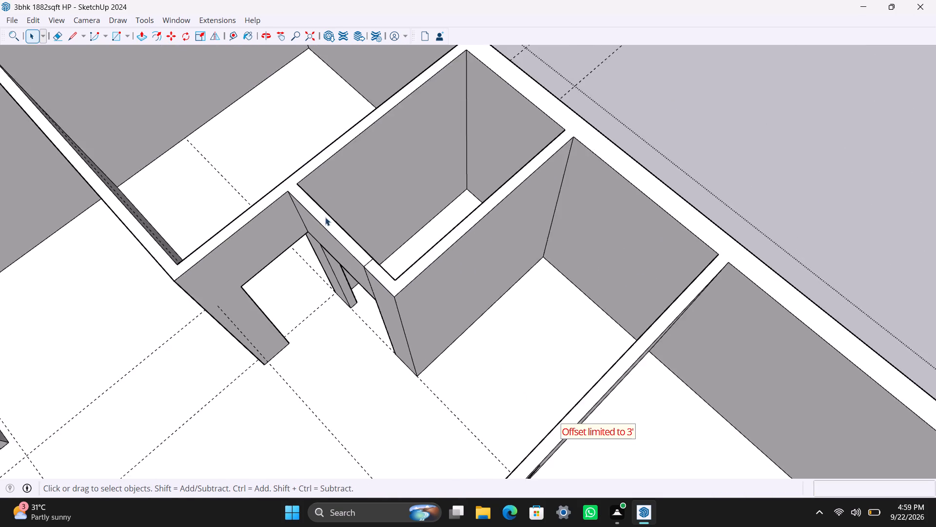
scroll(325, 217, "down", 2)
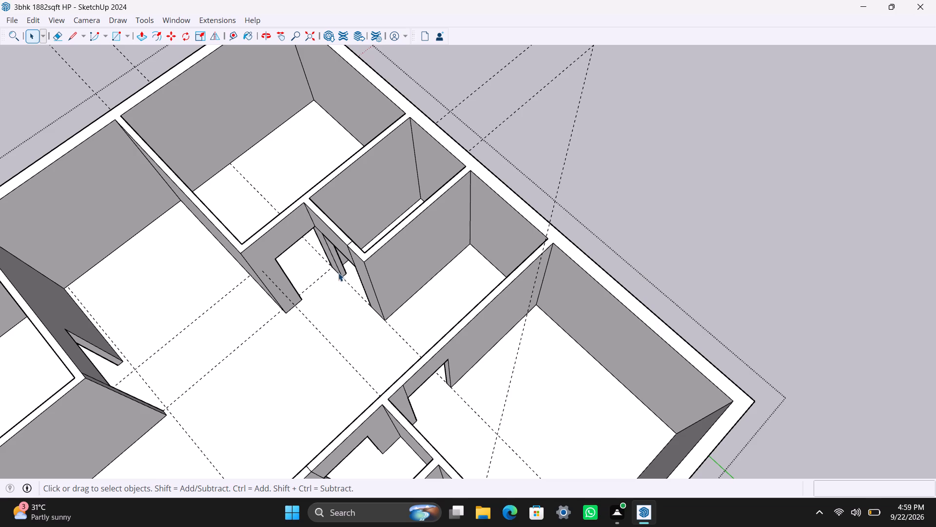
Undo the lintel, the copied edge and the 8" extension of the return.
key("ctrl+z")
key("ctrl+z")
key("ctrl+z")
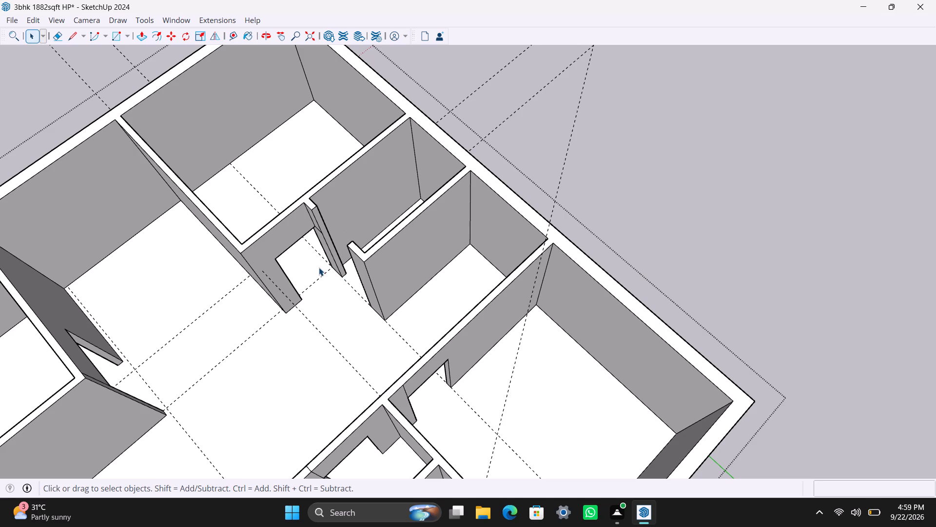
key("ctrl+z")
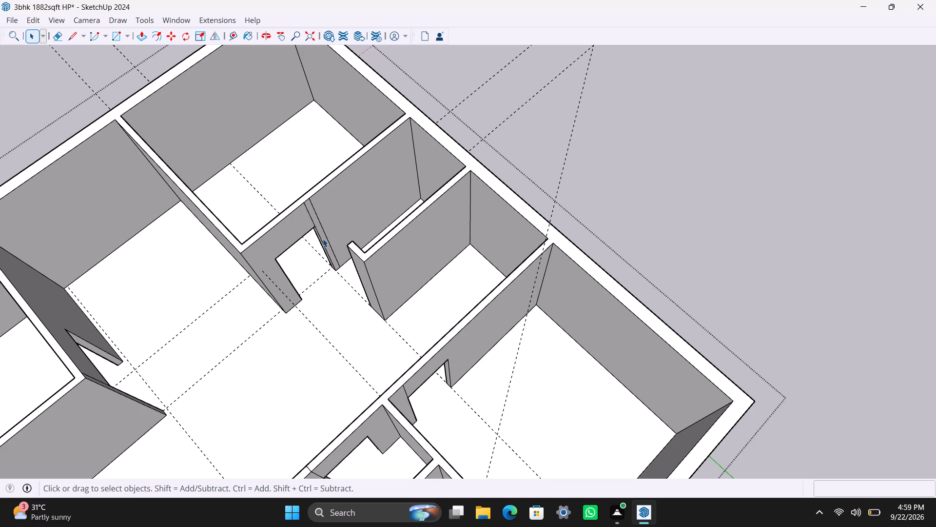
Push/Pull the full-height 4.5" strip 3' 8" to the facing return, closing the gap in the partition, and save the model.
left_click(323, 237)
key("p")
left_click_drag(325, 237, 359, 266)
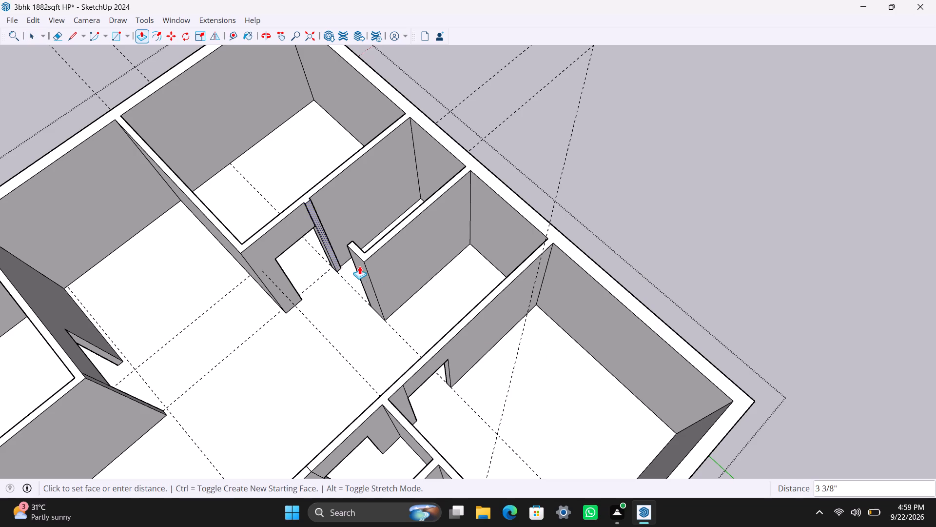
left_click_drag(359, 266, 381, 291)
key("ctrl+s")
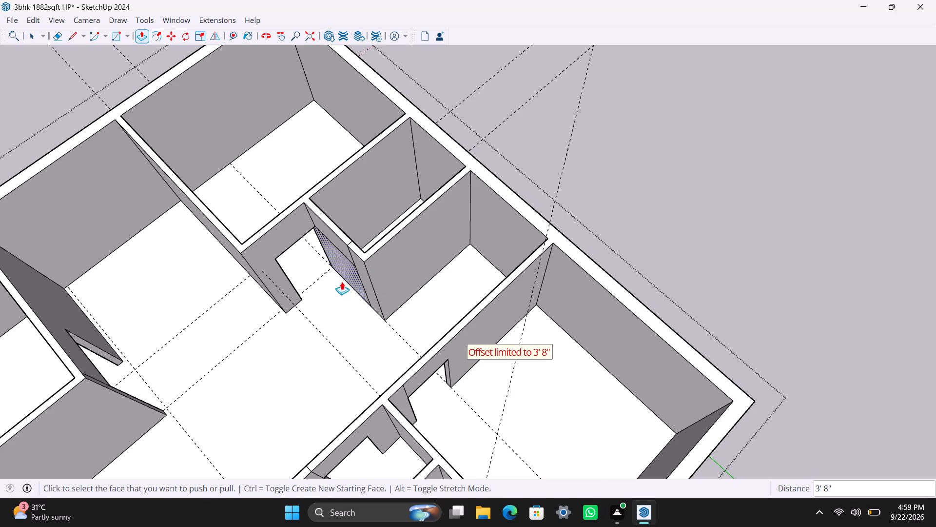
Place two vertical guides on the corner room's partition, 3' from the outer wall and 3' further along.
scroll(308, 267, "down", 4)
middle_click_drag(255, 294, 776, 191)
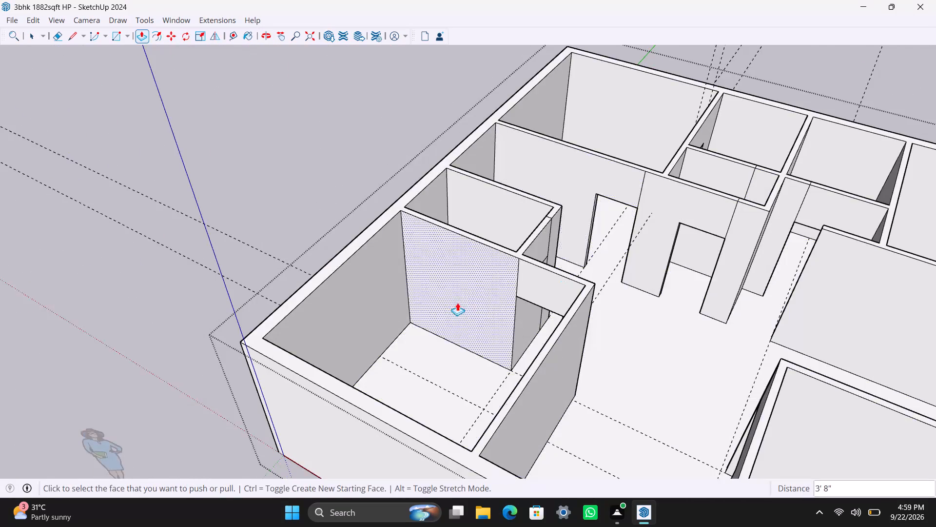
scroll(449, 351, "down", 3)
middle_click_drag(391, 382, 552, 375)
scroll(453, 309, "down", 2)
middle_click_drag(452, 313, 378, 336, "shift")
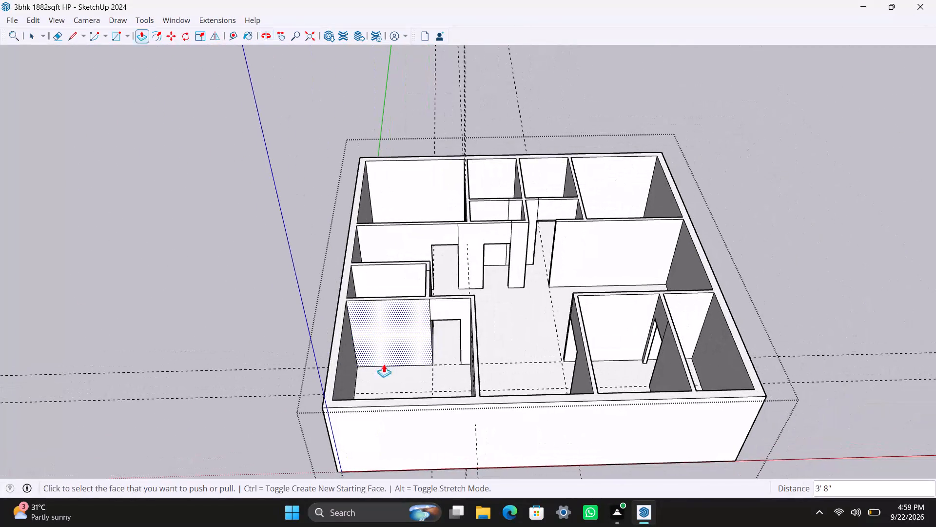
key("space")
key("t")
left_click(351, 326)
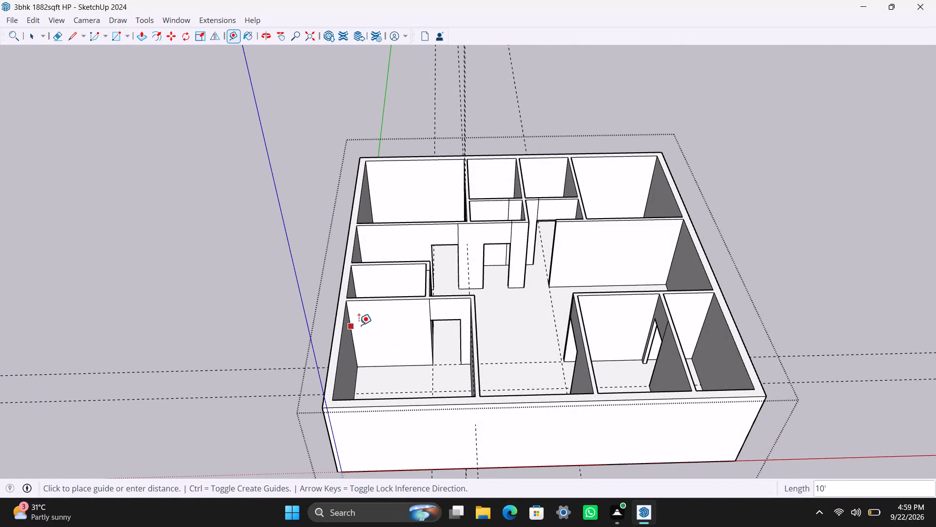
left_click(374, 324)
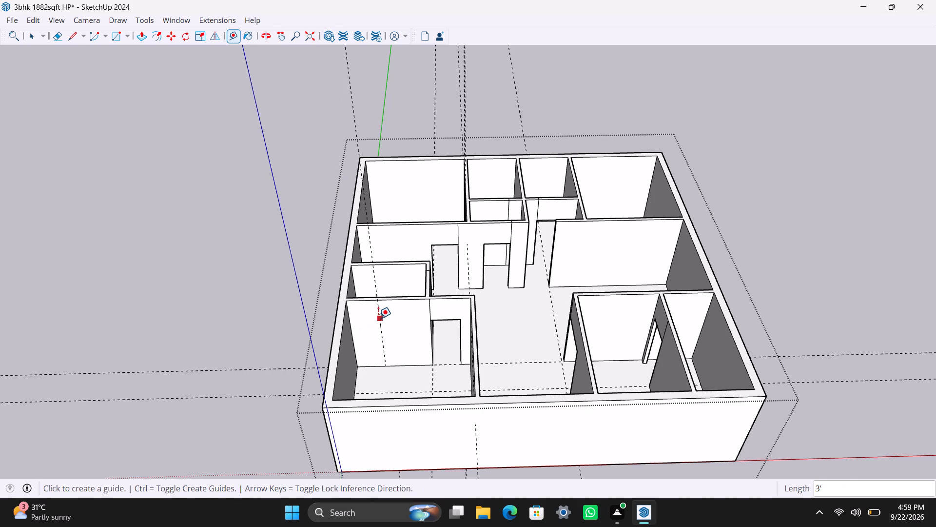
left_click(379, 318)
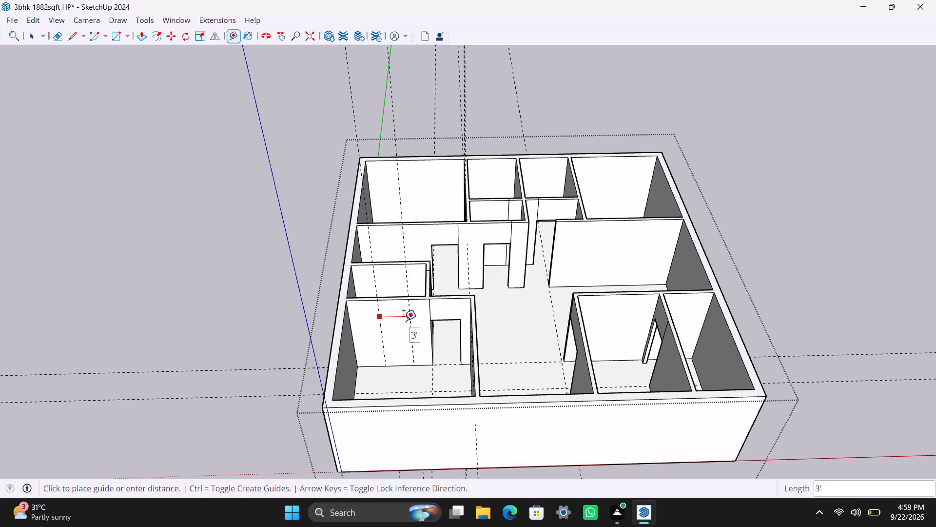
type("3'")
key("Return")
Place a horizontal guide on the same partition 3' below its top edge.
scroll(402, 319, "up", 3)
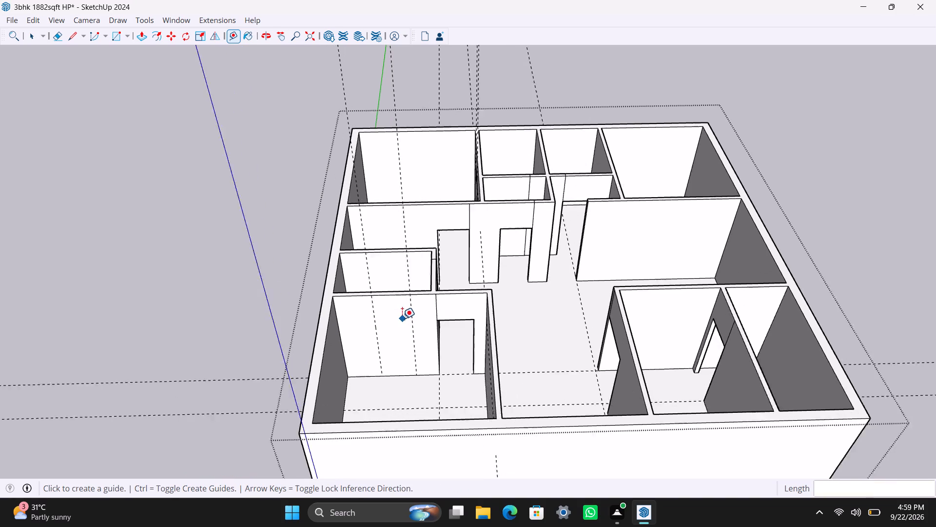
left_click_drag(393, 293, 395, 302)
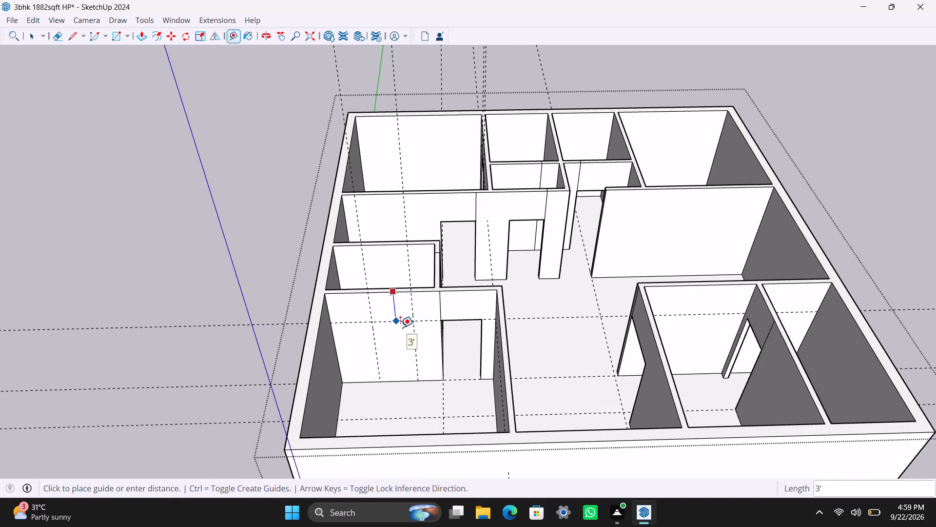
type("3'")
key("Return")
key("space")
Draw a door rectangle on the partition between the two vertical guides, from the horizontal guide to the floor.
scroll(394, 339, "up", 4)
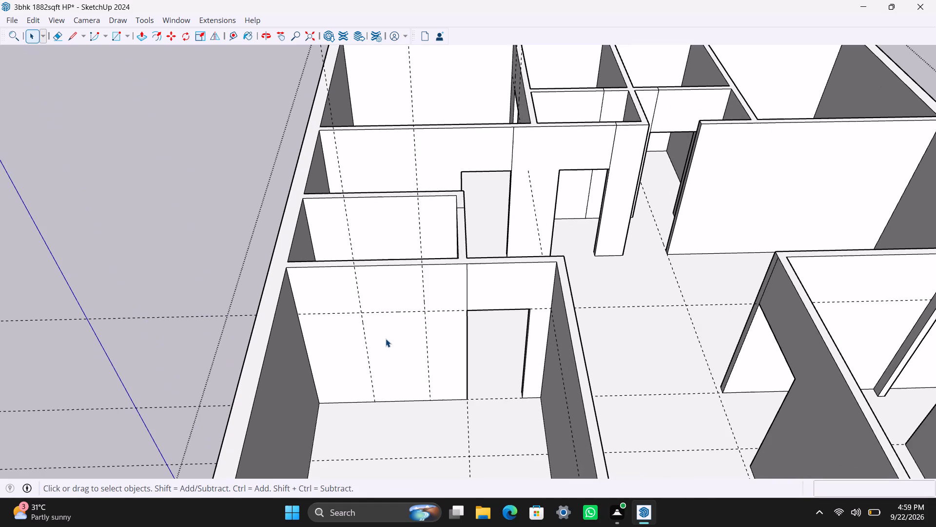
key("r")
left_click_drag(363, 314, 370, 322)
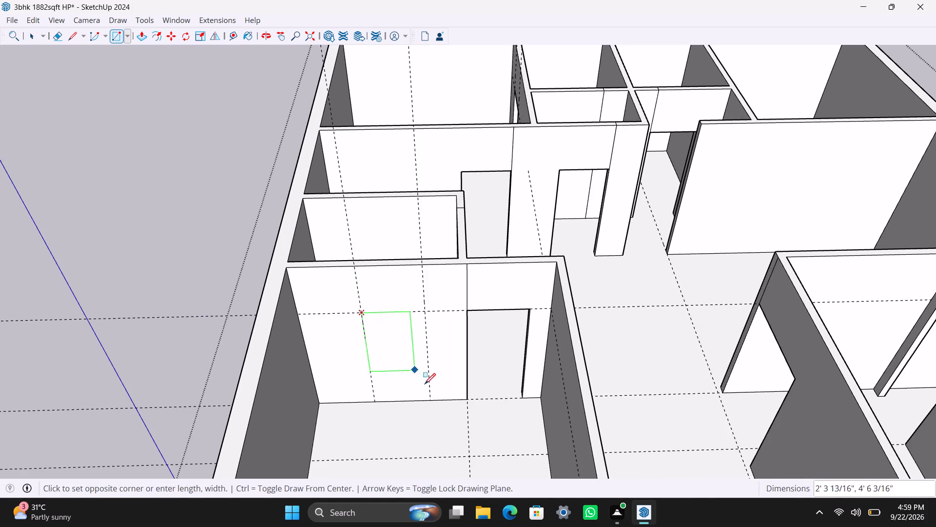
left_click(431, 399)
Push/Pull the door rectangle 4.5" through the partition to cut the opening, and save the model.
key("space")
left_click(396, 385)
key("p")
left_click_drag(396, 385, 390, 370)
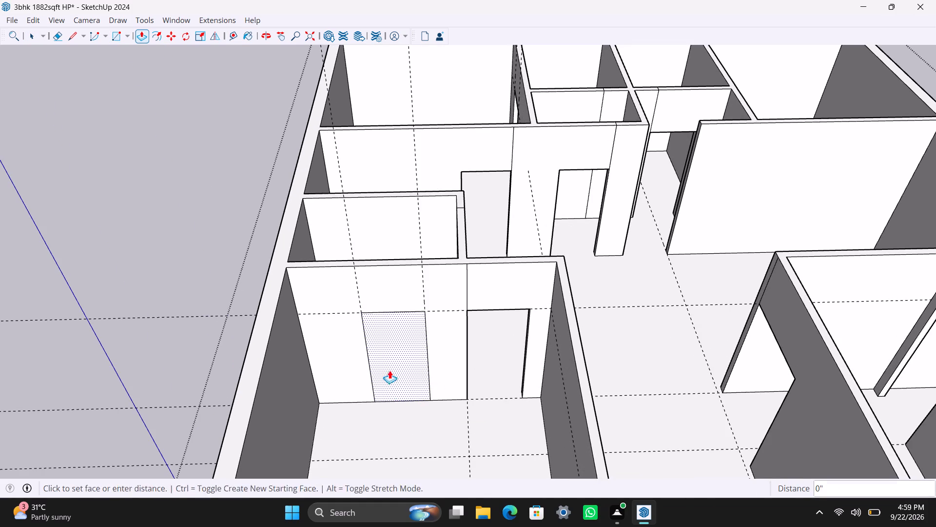
left_click_drag(390, 370, 394, 379)
key("space")
key("ctrl+z")
left_click(391, 373)
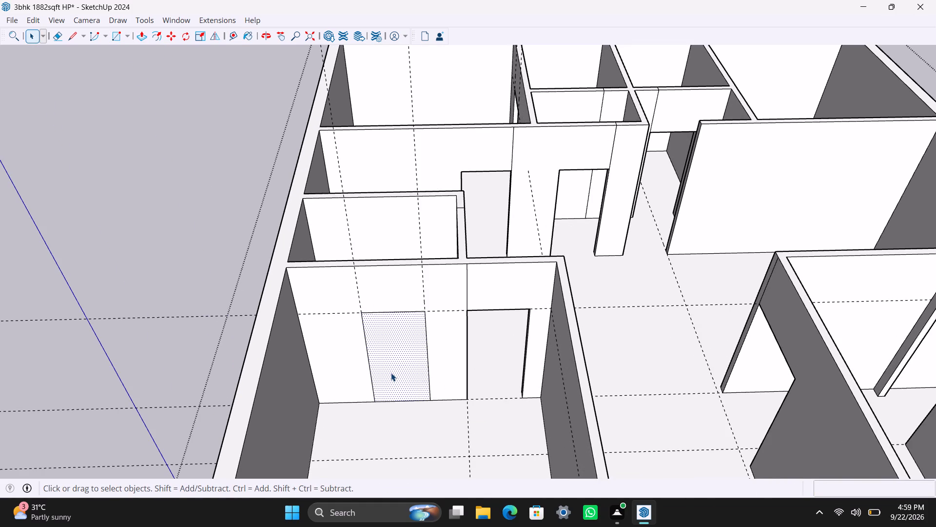
key("p")
left_click_drag(391, 373, 392, 359)
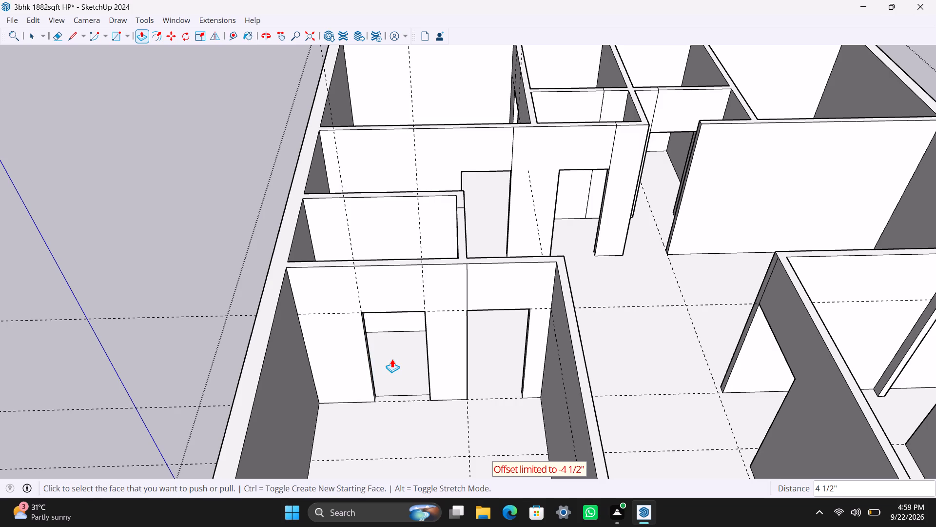
key("ctrl+s")
Copy the vertical corner edge, where the small room's partition meets the outer wall, 8' along the partition to its free end.
scroll(392, 363, "down", 4)
middle_click_drag(383, 381, 329, 378, "shift")
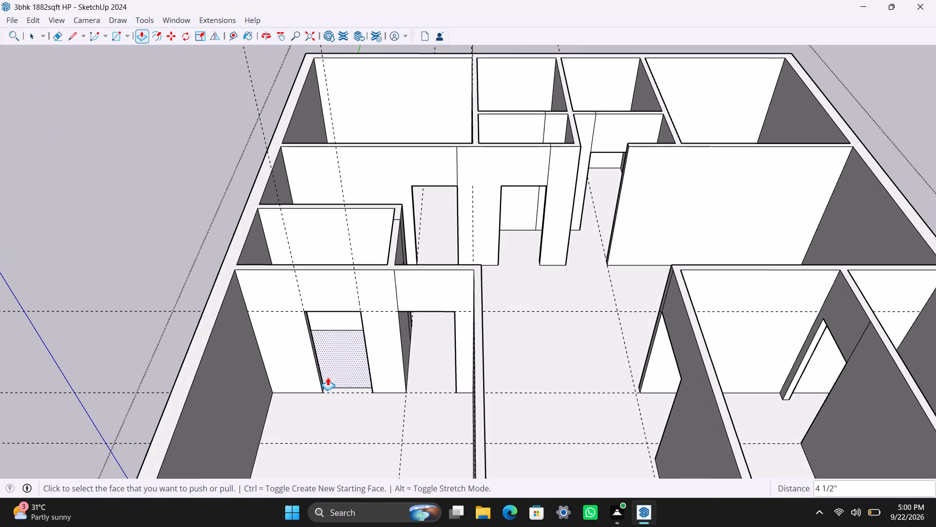
scroll(374, 380, "down", 4)
key("space")
scroll(396, 330, "down", 4)
middle_click_drag(455, 314, 121, 358)
scroll(374, 321, "down", 3)
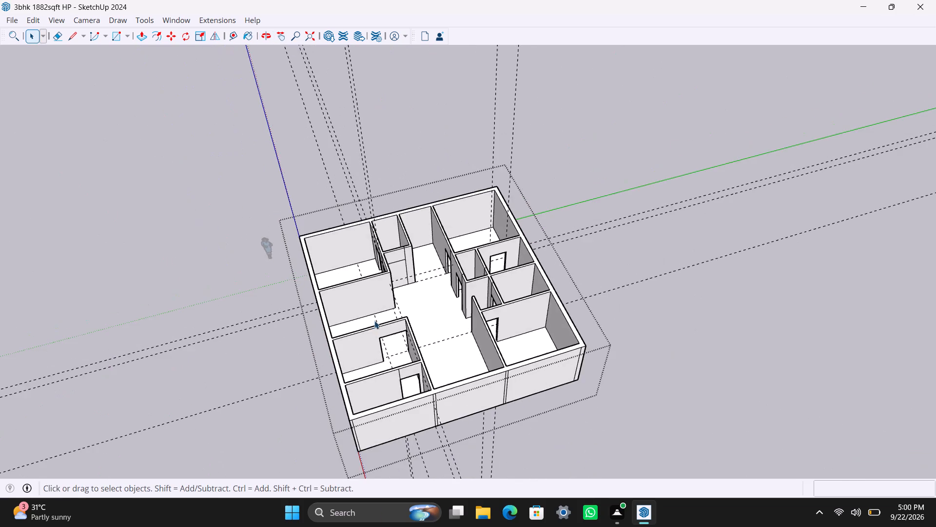
middle_click_drag(405, 304, 320, 316)
scroll(402, 287, "down", 3)
middle_click_drag(398, 286, 387, 352, "shift")
scroll(397, 331, "up", 9)
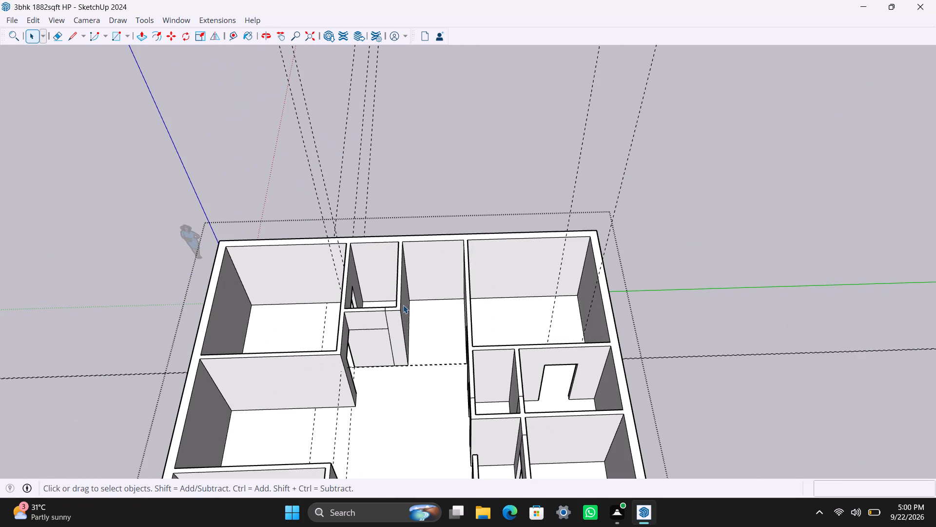
scroll(435, 301, "up", 4)
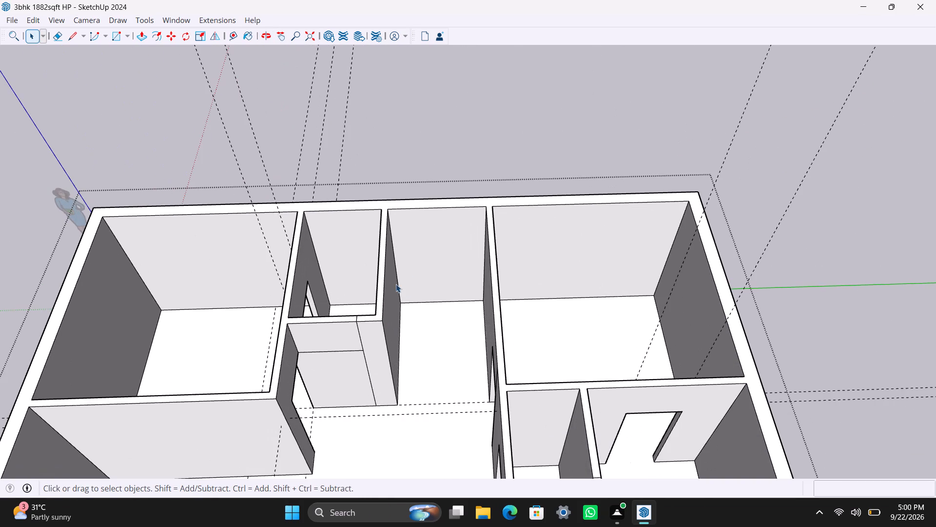
left_click(397, 279)
scroll(403, 304, "up", 1)
middle_click_drag(396, 318, 280, 332)
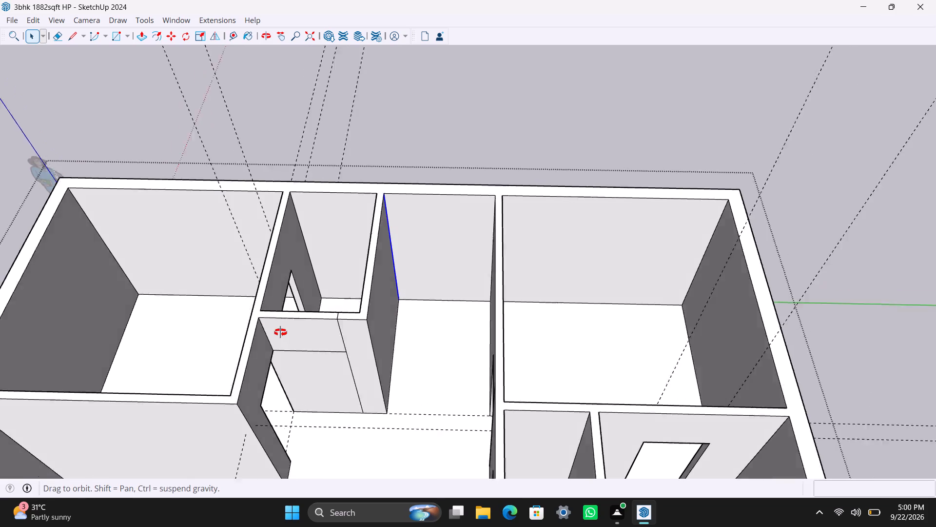
middle_click_drag(280, 332, 229, 333)
scroll(351, 276, "up", 1)
key("m")
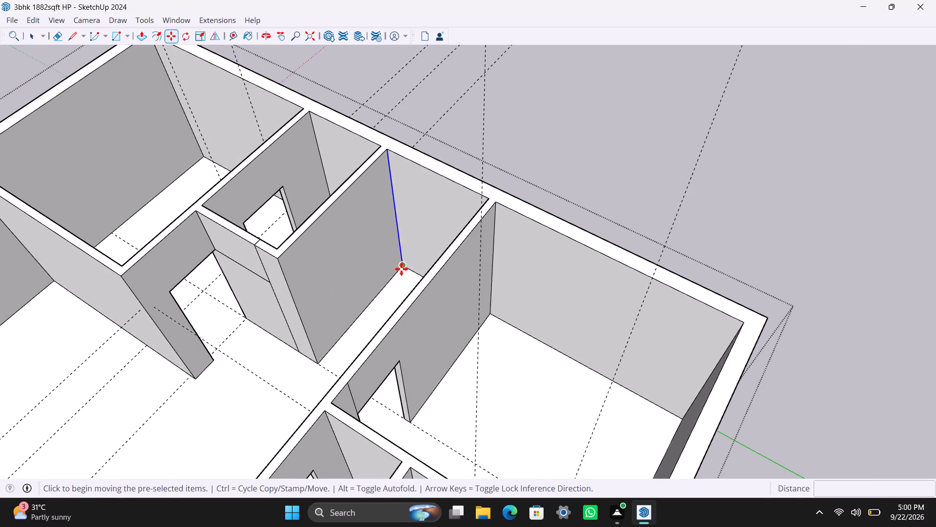
left_click(401, 267)
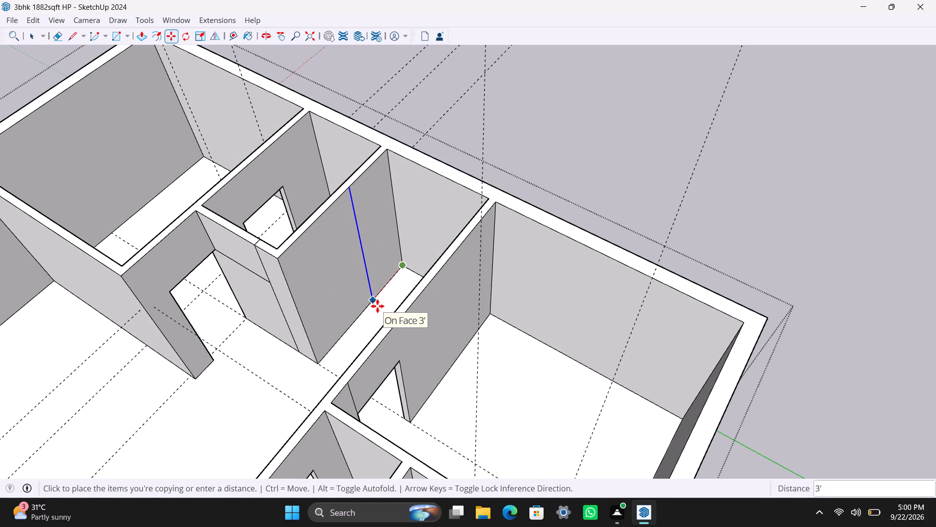
type("8'")
key("Return")
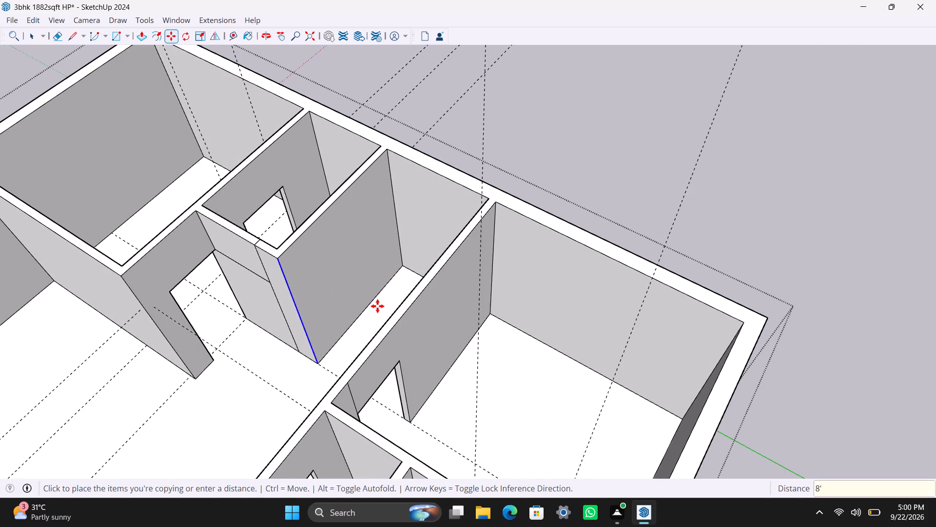
key("space")
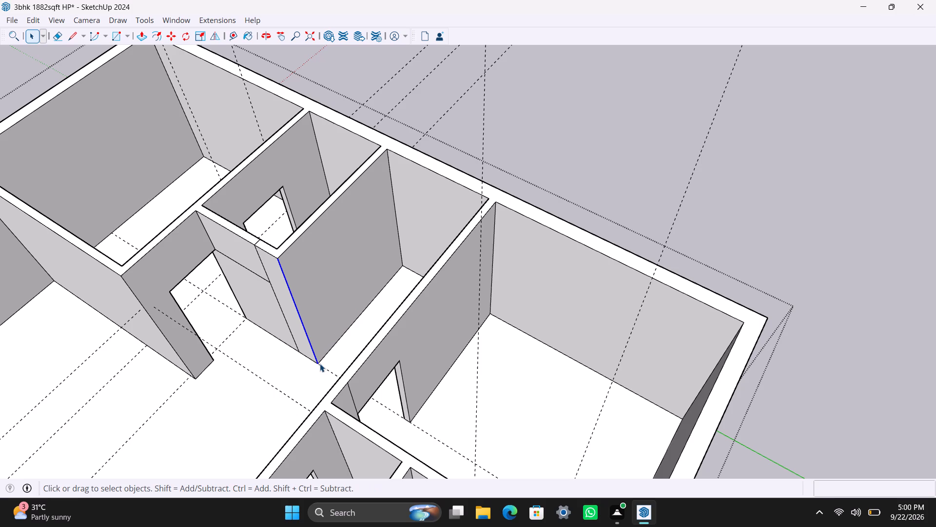
Copy the vertical edge at the partition's free end 4.5" back along the partition face.
key("m")
left_click(316, 361)
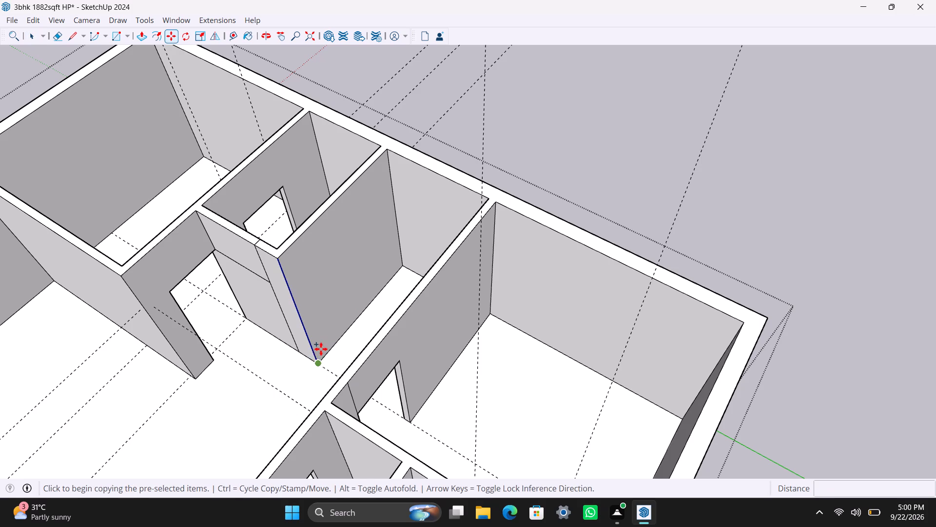
type("4.5\"")
key("Return")
key("space")
scroll(319, 346, "up", 3)
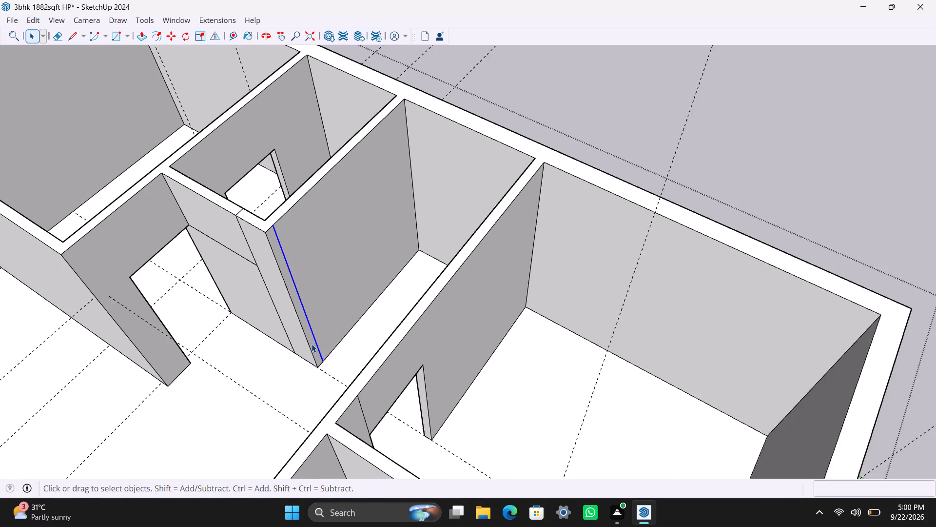
Push/Pull the narrow 4.5" strip at the partition's free end outward by 1'6".
scroll(312, 344, "up", 2)
left_click(310, 337)
key("p")
left_click_drag(310, 337, 336, 347)
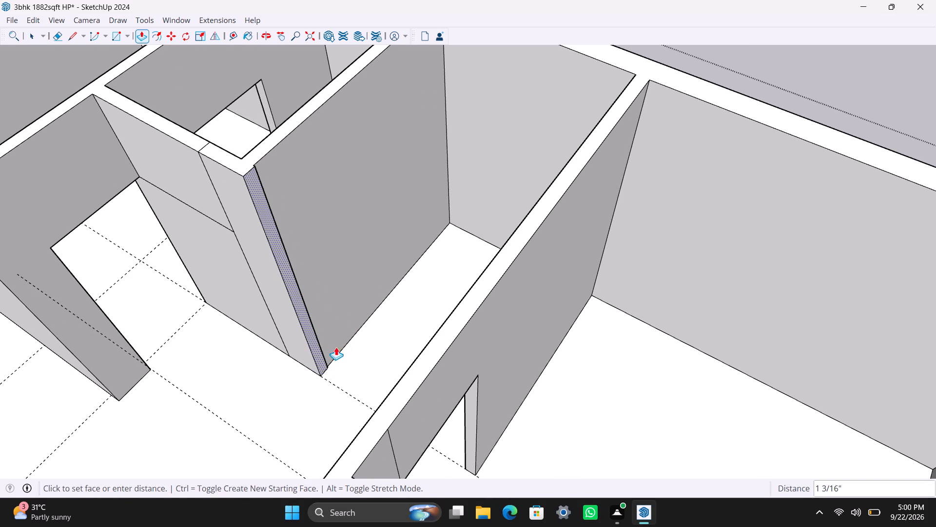
left_click_drag(336, 347, 341, 349)
type("1'6\"")
key("Return")
key("space")
scroll(276, 335, "down", 11)
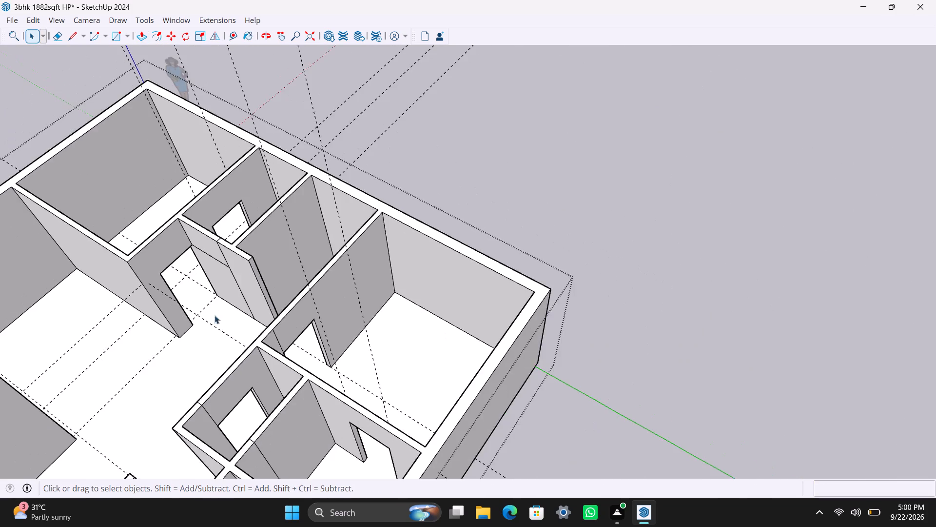
Push/Pull the extended partition's end face across the gap until it meets the facing long partition.
middle_click_drag(219, 318, 507, 323)
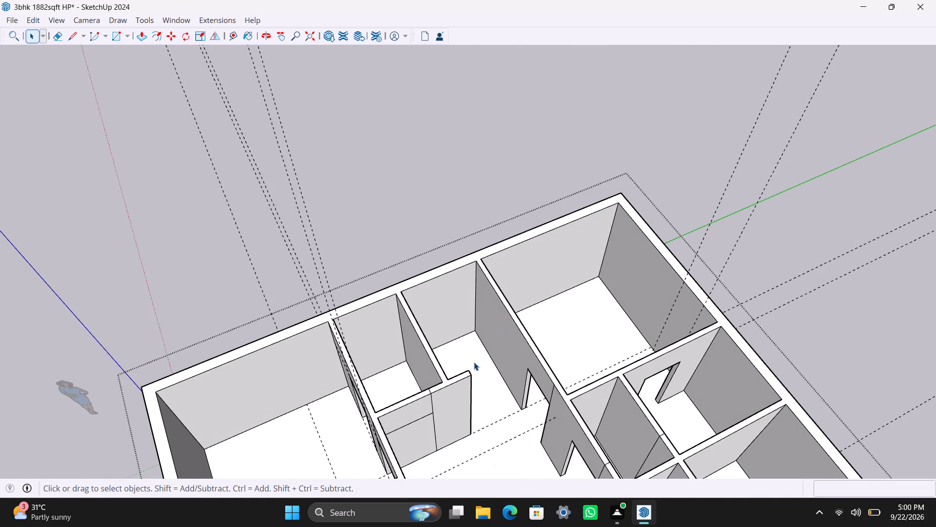
scroll(468, 405, "up", 1)
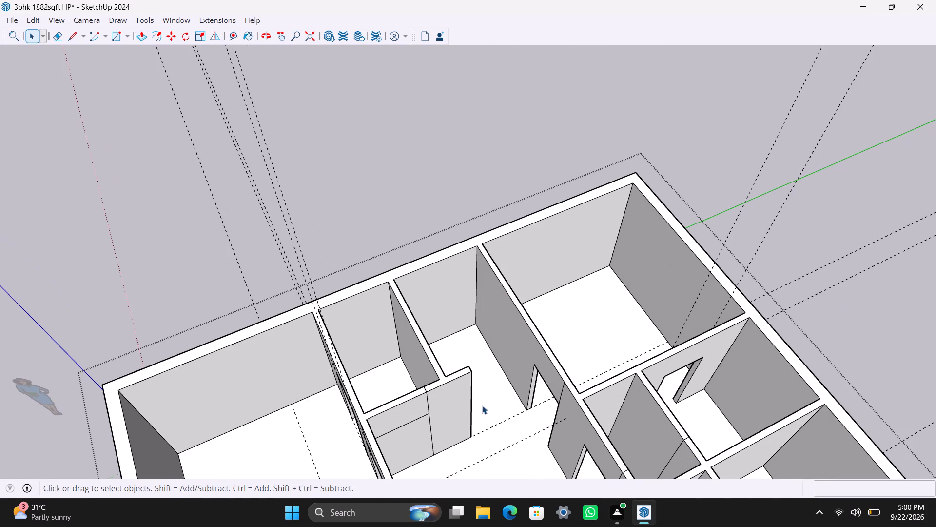
middle_click_drag(482, 405, 235, 416)
scroll(352, 386, "up", 5)
scroll(366, 337, "up", 1)
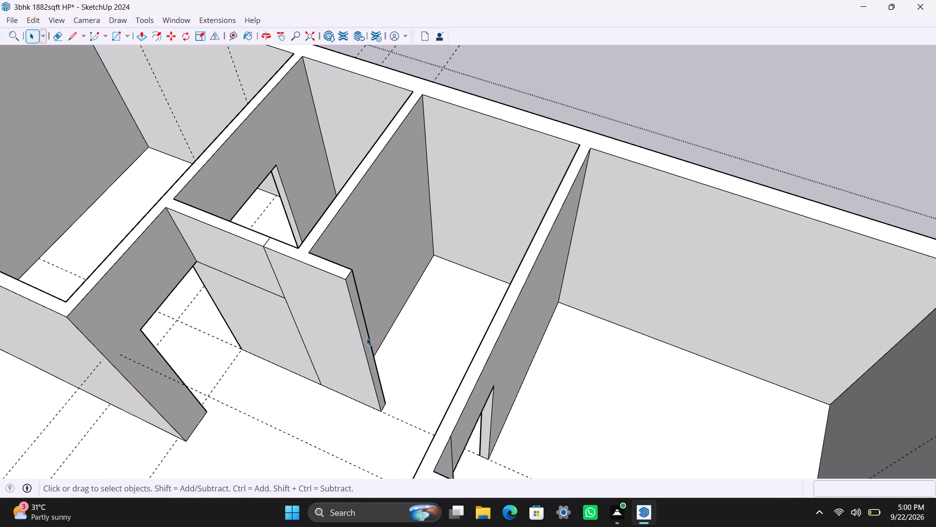
scroll(367, 338, "up", 2)
left_click(366, 337)
key("p")
left_click_drag(366, 336, 522, 357)
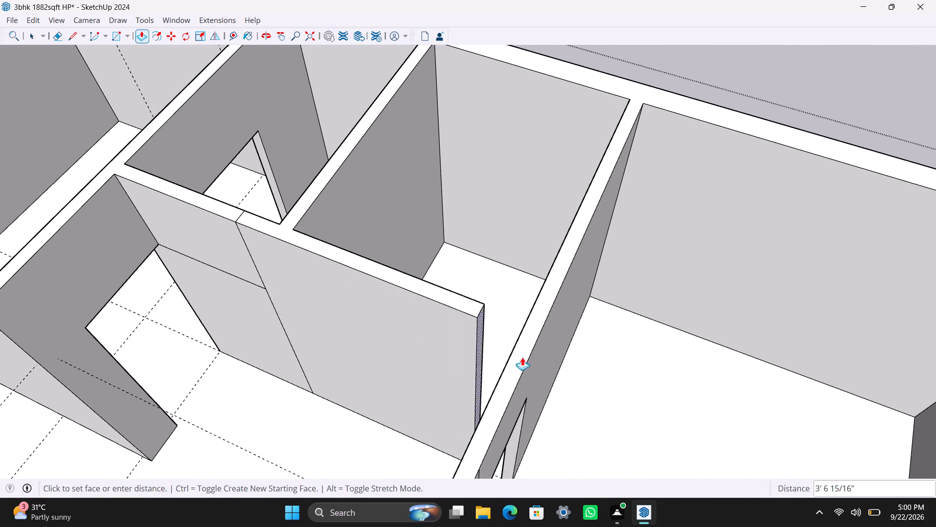
left_click_drag(522, 357, 522, 336)
key("space")
Place a vertical guide on the partition between the two small rooms, offset from its corner edge, and another 3' beyond it.
scroll(309, 261, "down", 3)
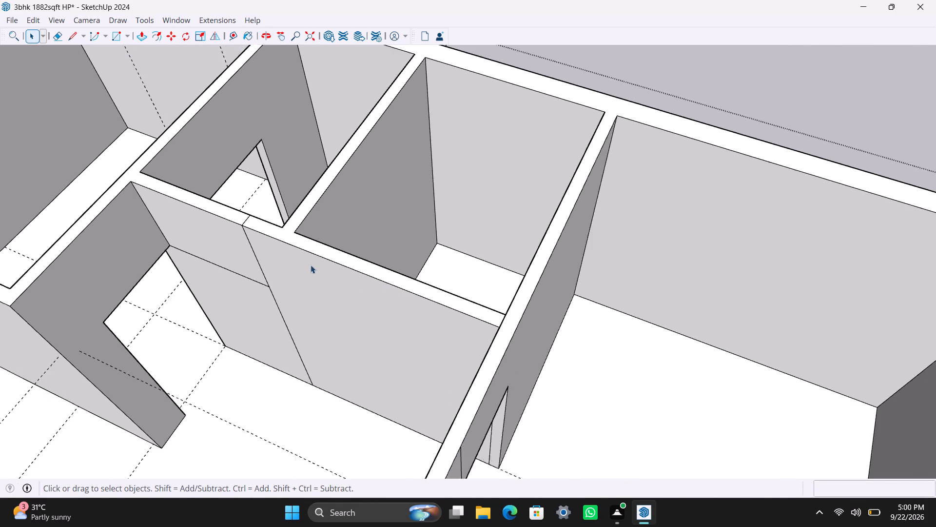
scroll(311, 265, "down", 9)
middle_click_drag(271, 281, 643, 220)
scroll(526, 278, "up", 4)
middle_click_drag(479, 308, 610, 303)
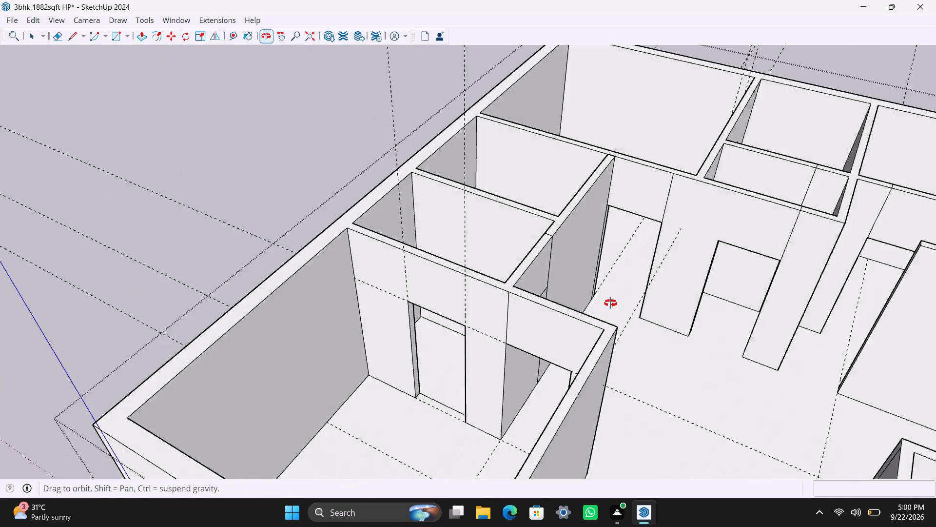
middle_click_drag(610, 303, 610, 303)
scroll(495, 259, "down", 3)
middle_click_drag(471, 259, 468, 370, "shift")
scroll(470, 357, "up", 4)
middle_click_drag(474, 352, 501, 395)
scroll(489, 360, "down", 2)
middle_click_drag(438, 267, 408, 220, "shift")
scroll(498, 314, "up", 4)
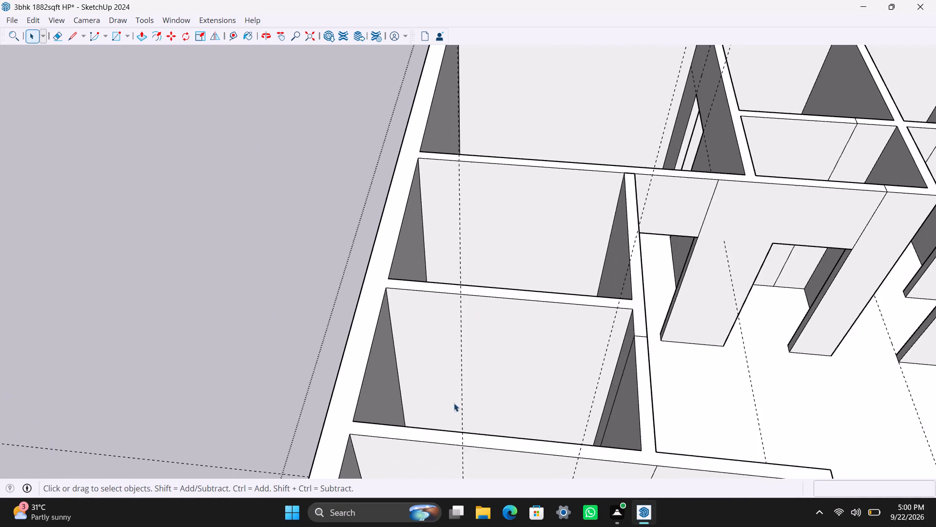
middle_click_drag(454, 408, 461, 464)
scroll(470, 459, "up", 3)
middle_click_drag(468, 405, 412, 167, "shift")
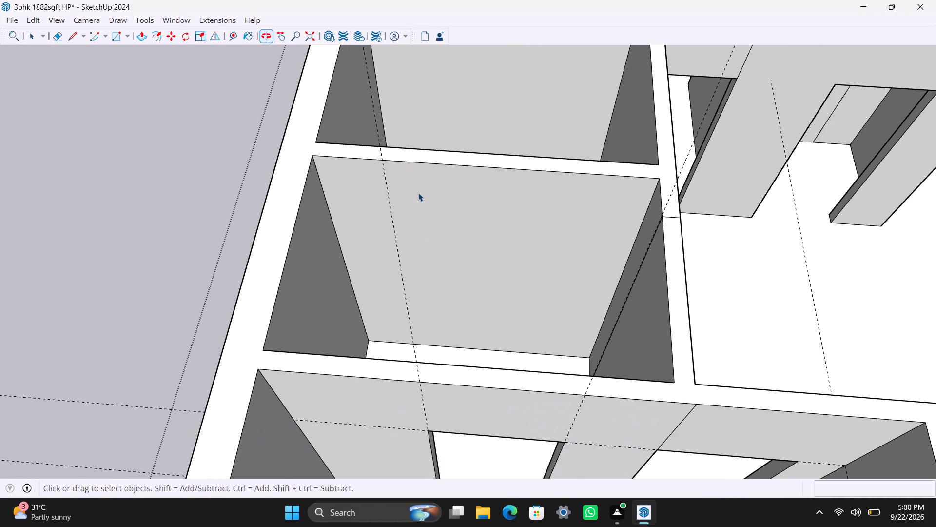
scroll(418, 189, "down", 3)
middle_click_drag(416, 199, 406, 306)
scroll(403, 255, "up", 1)
middle_click_drag(390, 224, 385, 195)
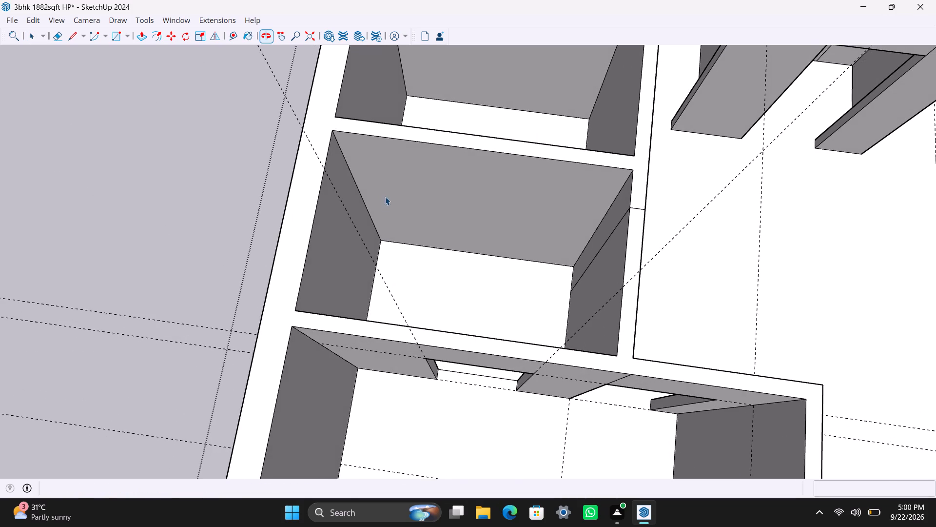
key("t")
left_click(358, 191)
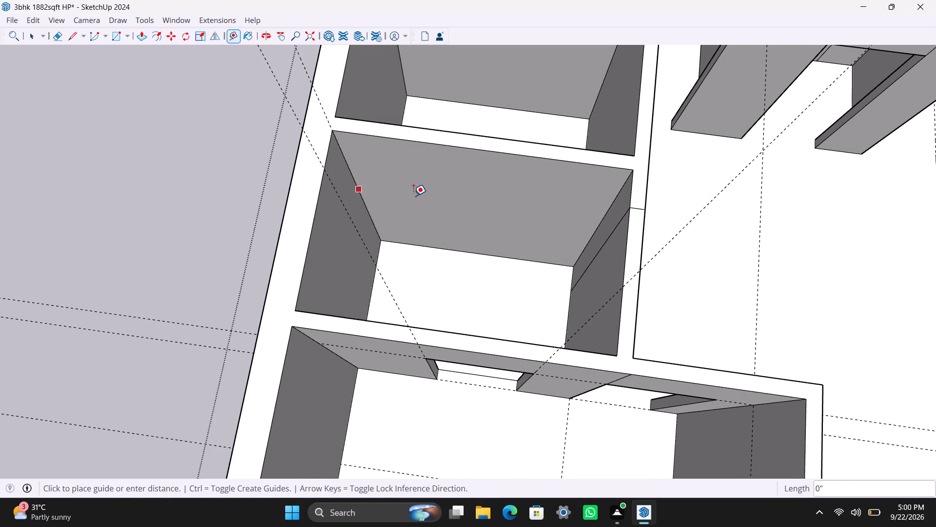
left_click(442, 201)
left_click(439, 193)
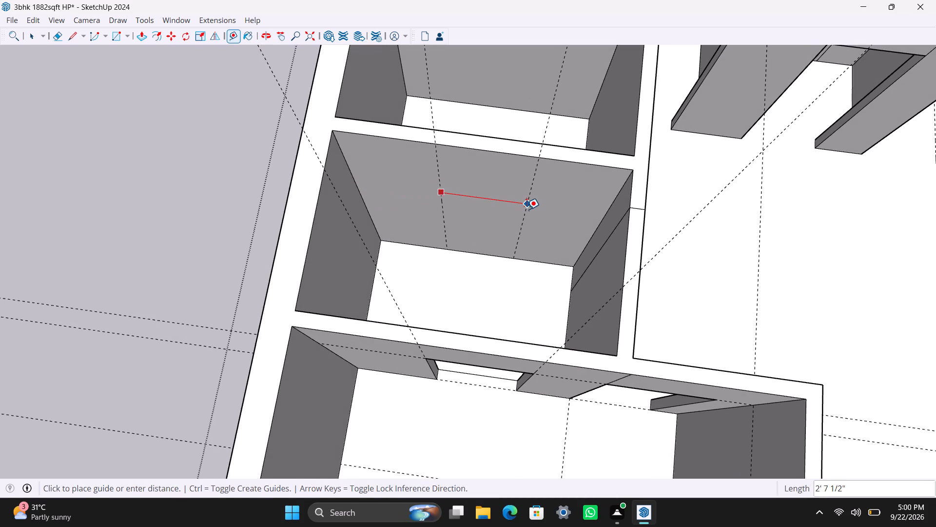
type("3'")
key("Return")
Place a horizontal guide on the same partition face, 3' below its top edge.
left_click(504, 155)
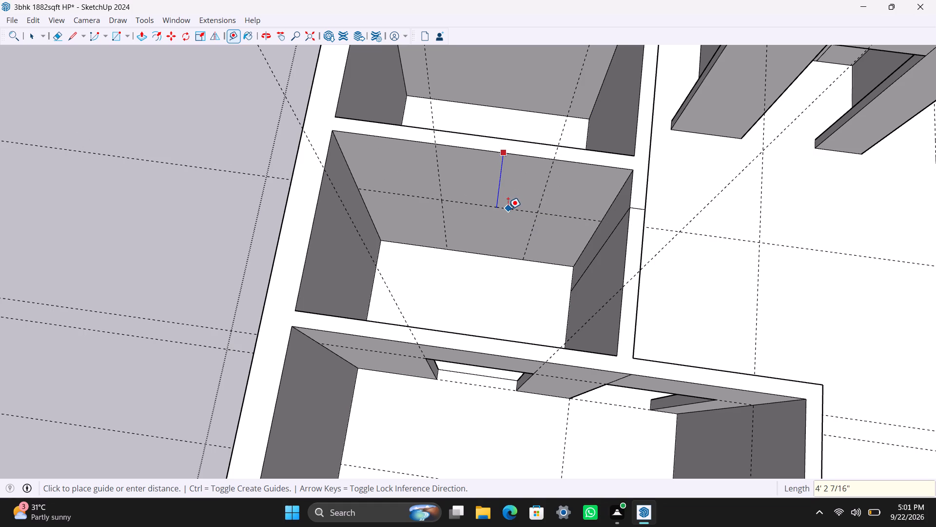
type("4'")
key("BackSpace")
key("BackSpace")
type("3'")
key("Return")
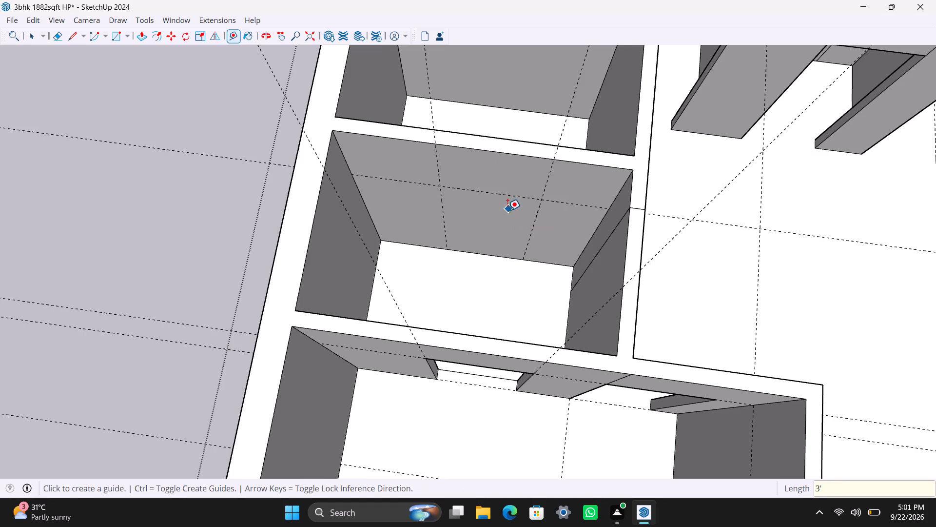
key("space")
Draw a door rectangle on the partition between the two vertical guides, from the horizontal guide to the floor.
scroll(490, 231, "down", 2)
middle_click_drag(482, 232, 431, 203)
scroll(431, 203, "down", 1)
scroll(451, 210, "up", 3)
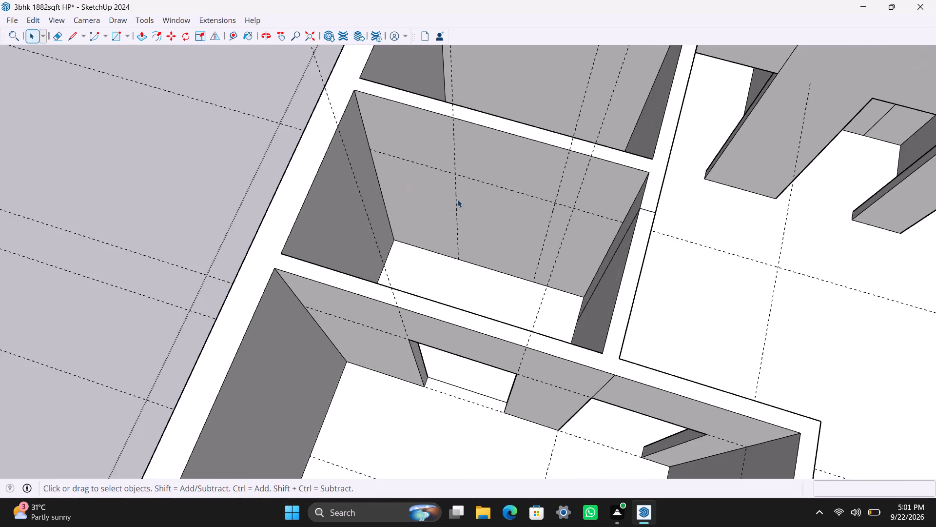
scroll(471, 214, "up", 3)
key("r")
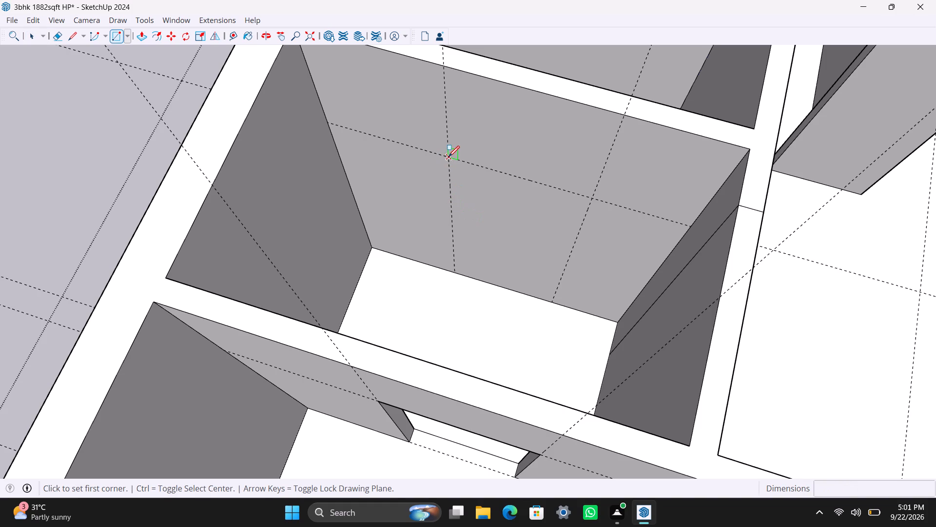
left_click_drag(449, 157, 461, 183)
left_click(554, 302)
key("space")
Push/Pull the door rectangle through the full partition thickness to cut the opening, and save the model.
left_click(528, 270)
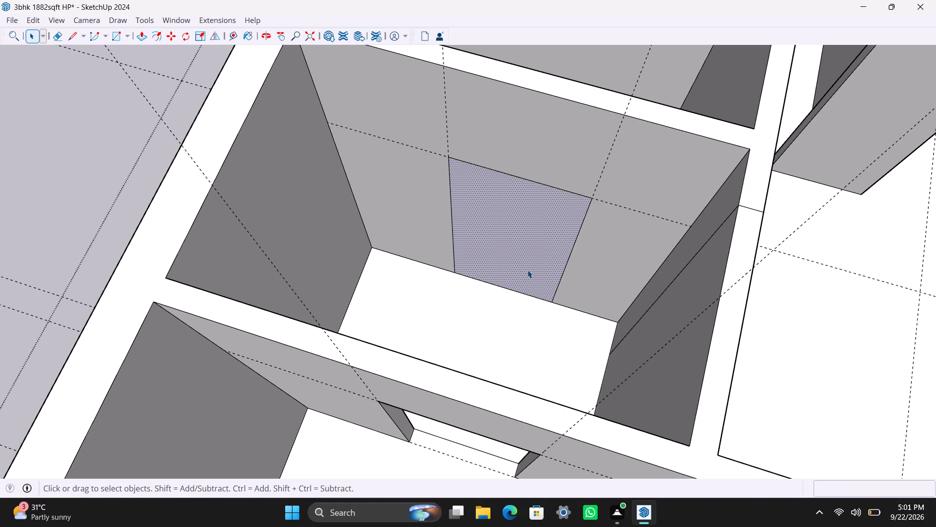
key("p")
left_click_drag(524, 268, 501, 248)
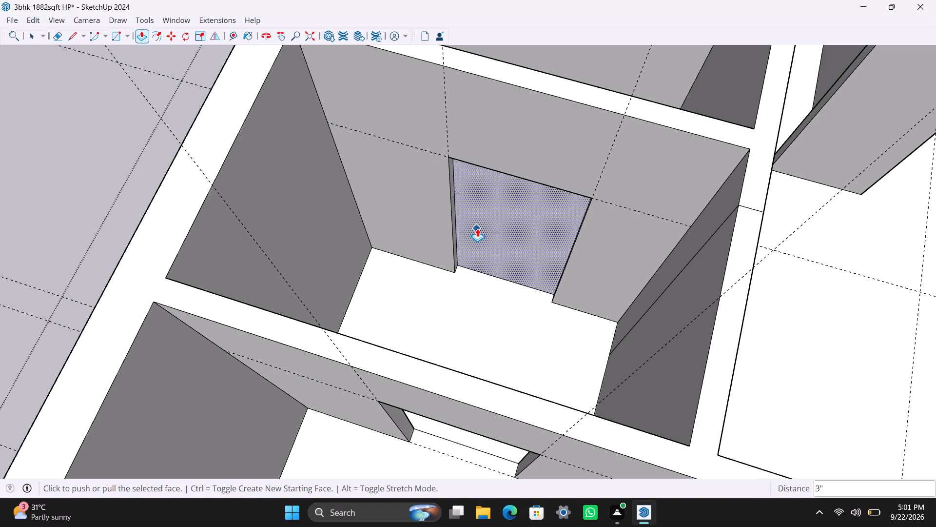
key("ctrl+z")
left_click_drag(486, 234, 495, 215)
left_click(495, 215)
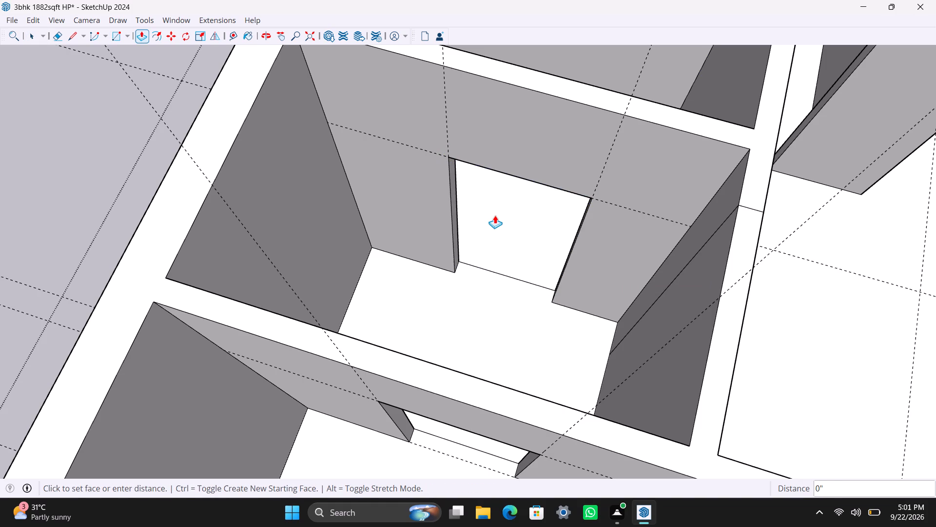
key("ctrl+s")
key("space")
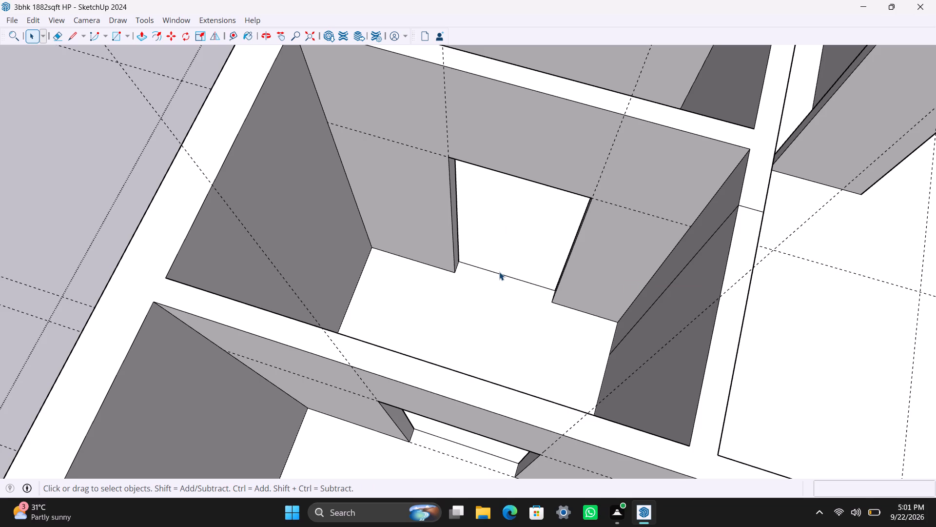
Delete the leftover floor edges across the new doorway and across the adjacent corner room's doorway.
left_click(499, 272)
key("Delete")
scroll(461, 318, "down", 7)
scroll(476, 368, "up", 4)
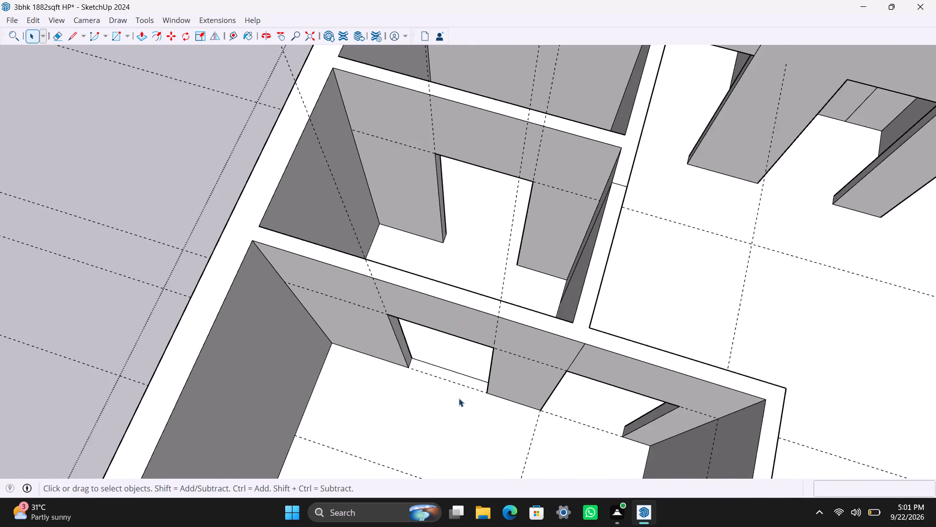
scroll(459, 398, "up", 7)
left_click(459, 361)
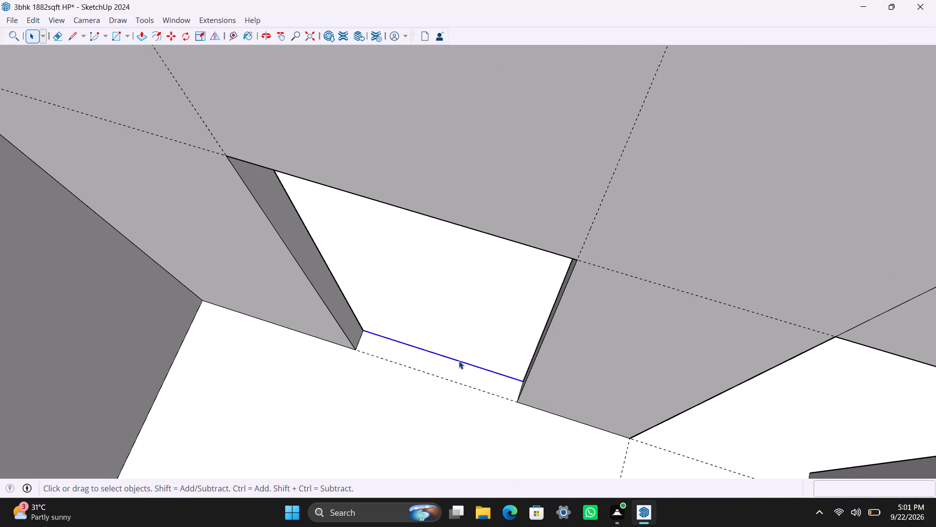
key("Delete")
Delete all guides from the model and save it.
scroll(367, 361, "down", 20)
scroll(367, 361, "down", 6)
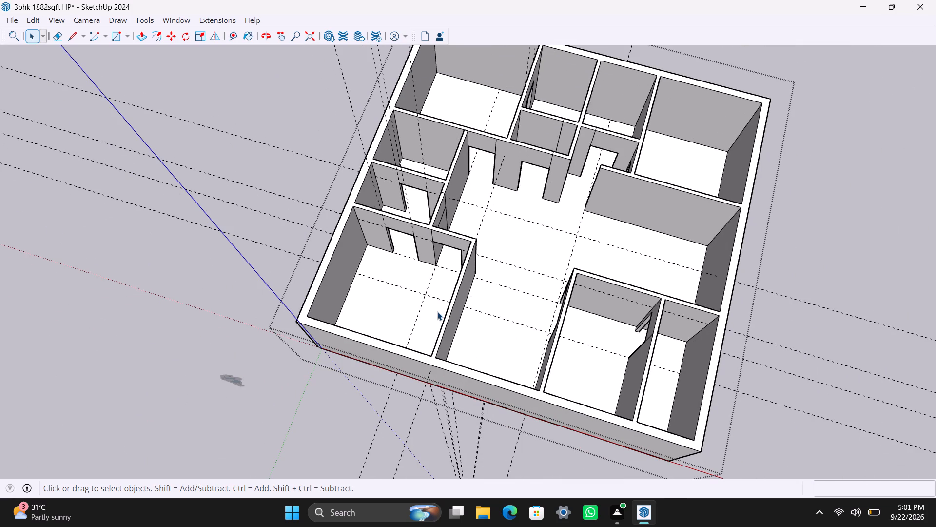
scroll(409, 313, "down", 10)
middle_click_drag(489, 309, 119, 226)
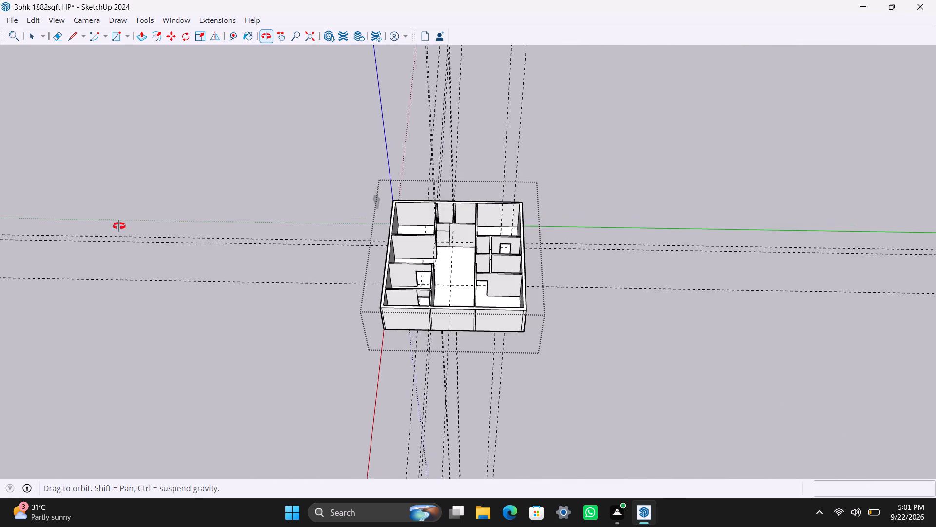
middle_click_drag(119, 226, 113, 216)
left_click_drag(36, 17, 34, 21)
left_click(89, 143)
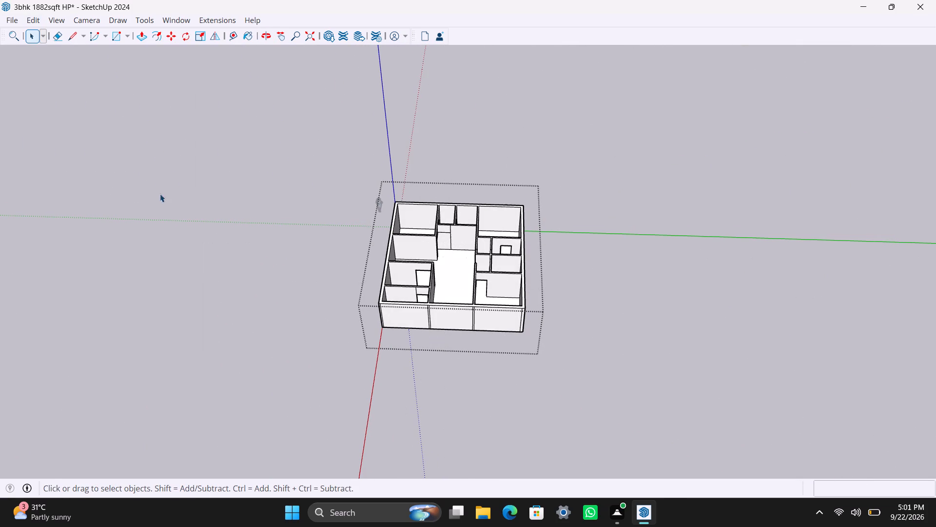
key("ctrl+s")
Exit the house group, run FixIt 101 on it three times to clean up its geometry, and deselect it.
key("space")
left_click(364, 365)
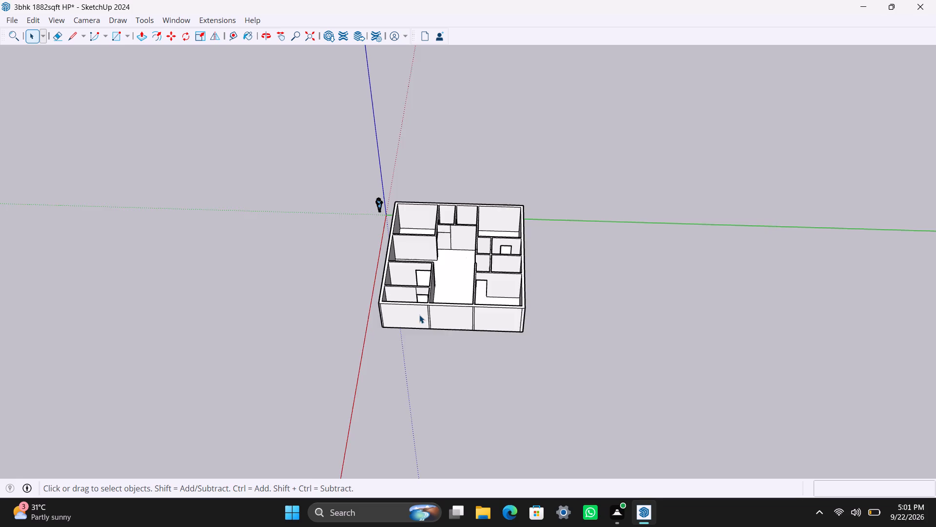
scroll(420, 313, "up", 5)
left_click(394, 292)
right_click(392, 293)
left_click(443, 284)
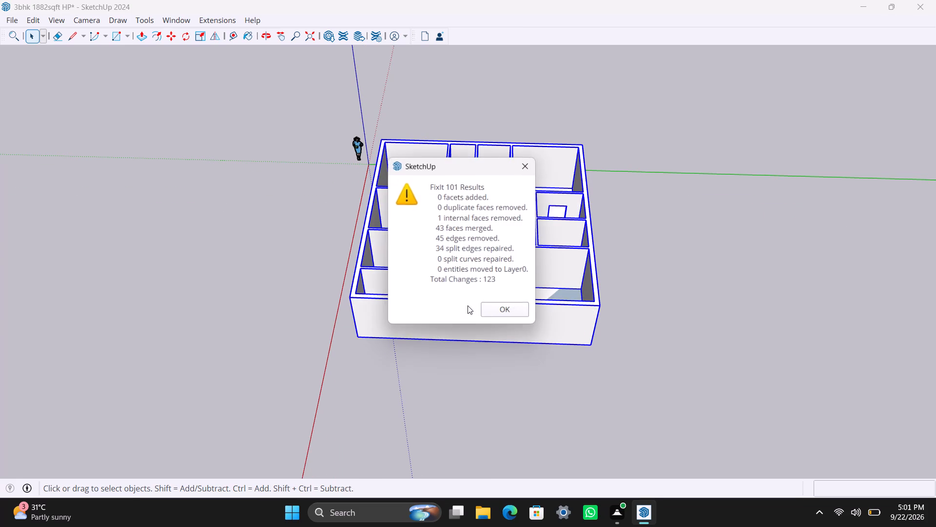
left_click(493, 309)
right_click(356, 322)
left_click(409, 299)
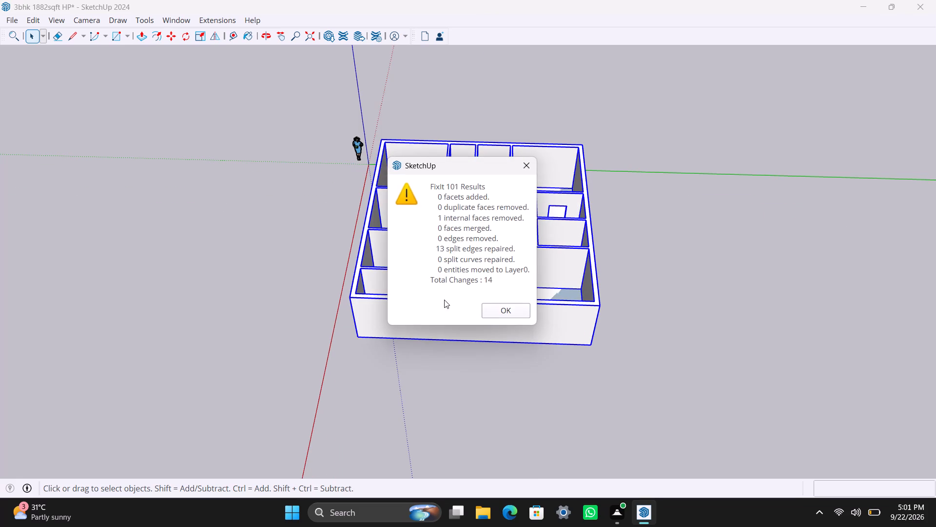
left_click_drag(496, 309, 491, 309)
right_click(404, 318)
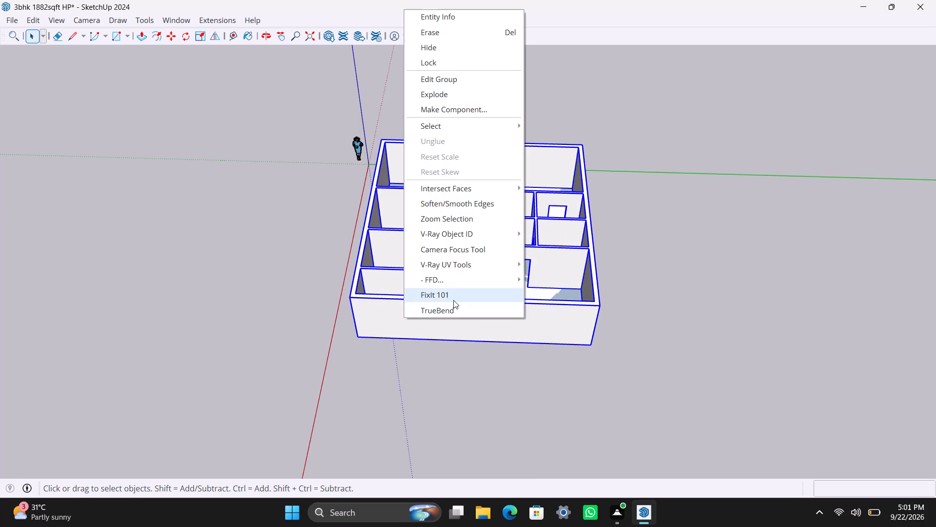
left_click(453, 300)
left_click(500, 305)
left_click_drag(581, 217, 572, 216)
left_click_drag(286, 190, 277, 190)
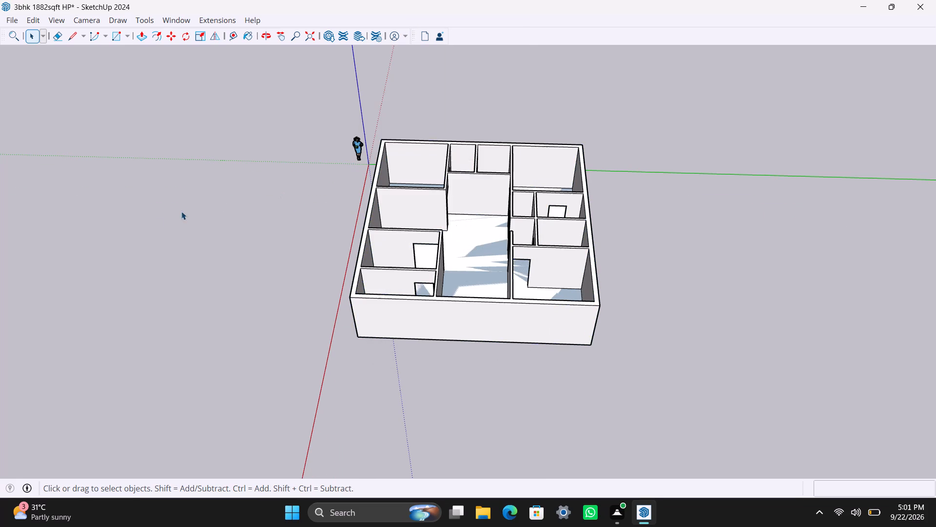
Examine the cleaned-up house model from several angles, checking the room layout and door openings.
scroll(62, 0, "down", 6)
scroll(0, 0, "down", 7)
scroll(423, 231, "down", 12)
middle_click_drag(332, 263, 921, 401)
scroll(587, 341, "up", 2)
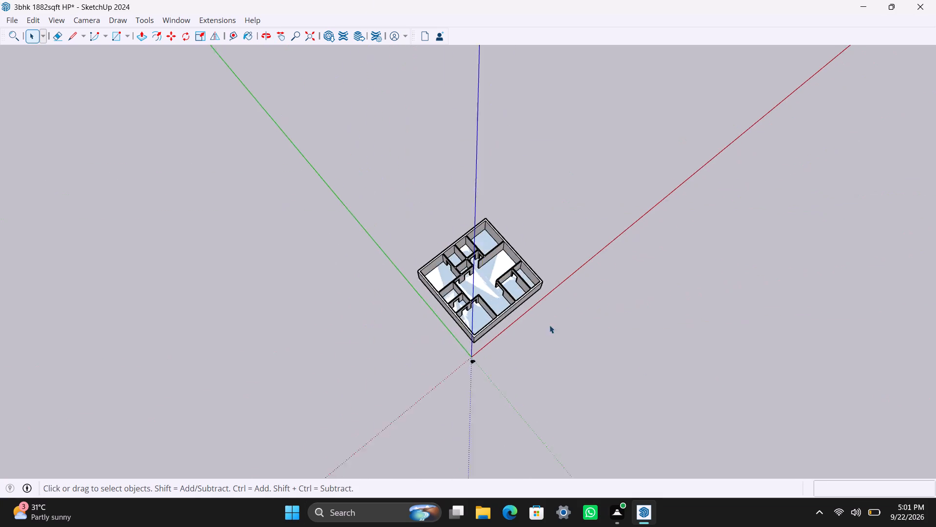
scroll(549, 325, "up", 7)
middle_click_drag(360, 383, 557, 293)
scroll(476, 249, "up", 7)
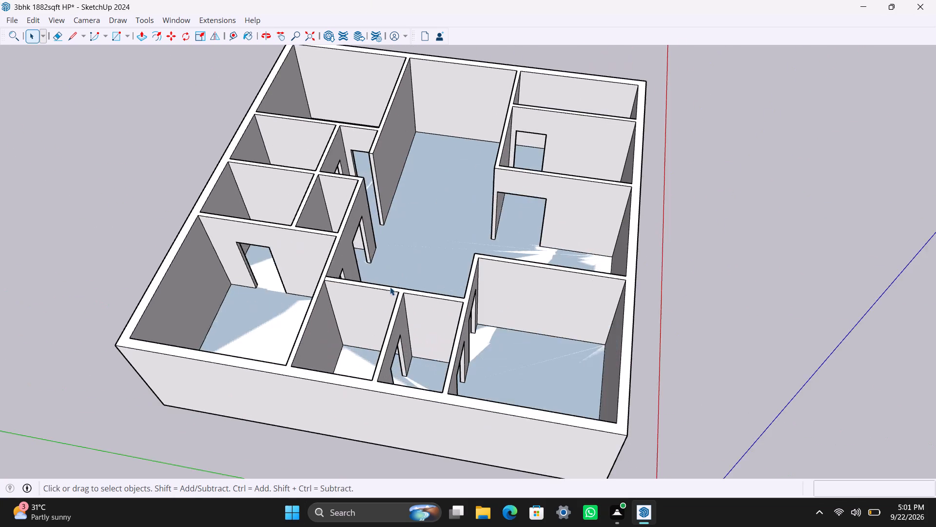
Examine the house model from all sides and from above, checking the room layout, the door openings and the outer walls.
middle_click_drag(394, 308, 396, 407)
scroll(379, 326, "up", 3)
left_click(415, 266)
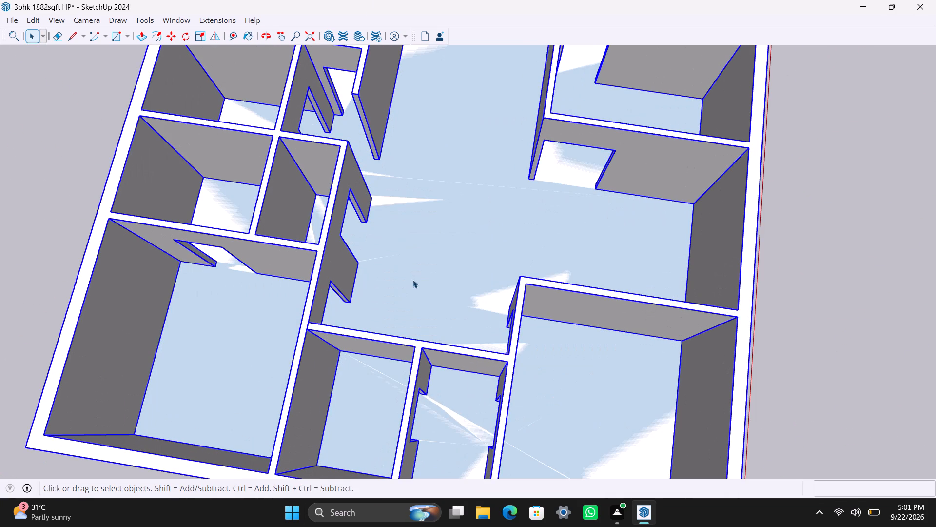
scroll(412, 287, "down", 11)
middle_click_drag(336, 494, 333, 259)
scroll(410, 395, "down", 5)
middle_click_drag(403, 405, 395, 308)
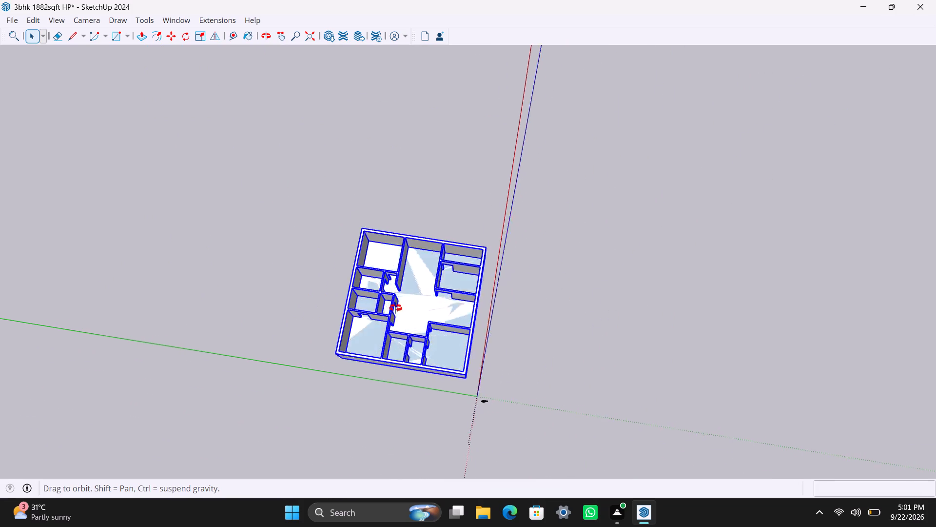
middle_click_drag(395, 308, 487, 250)
scroll(465, 396, "up", 2)
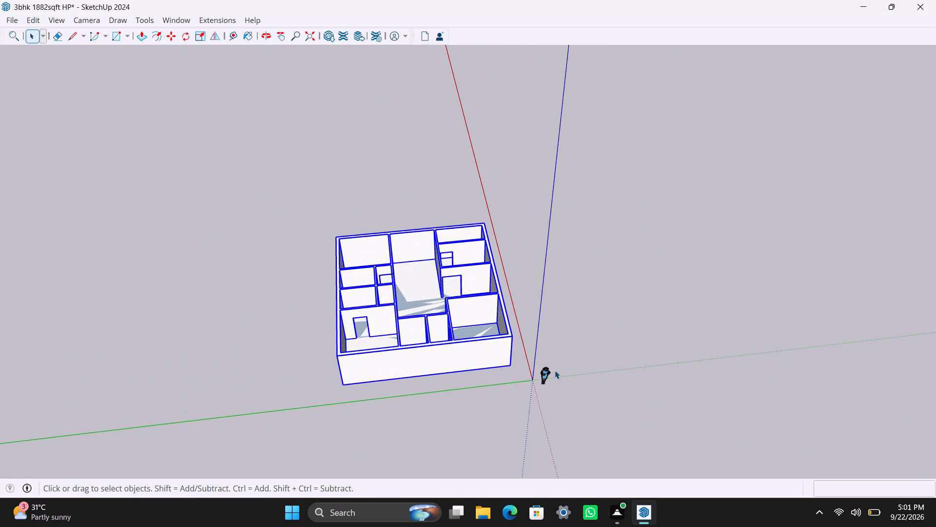
middle_click_drag(557, 372, 0, 311)
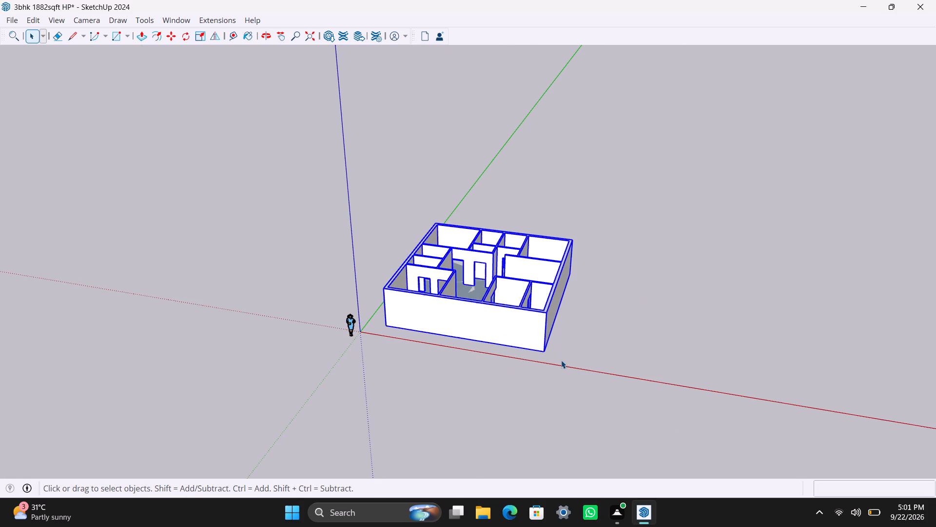
scroll(612, 342, "up", 3)
middle_click_drag(588, 341, 586, 341)
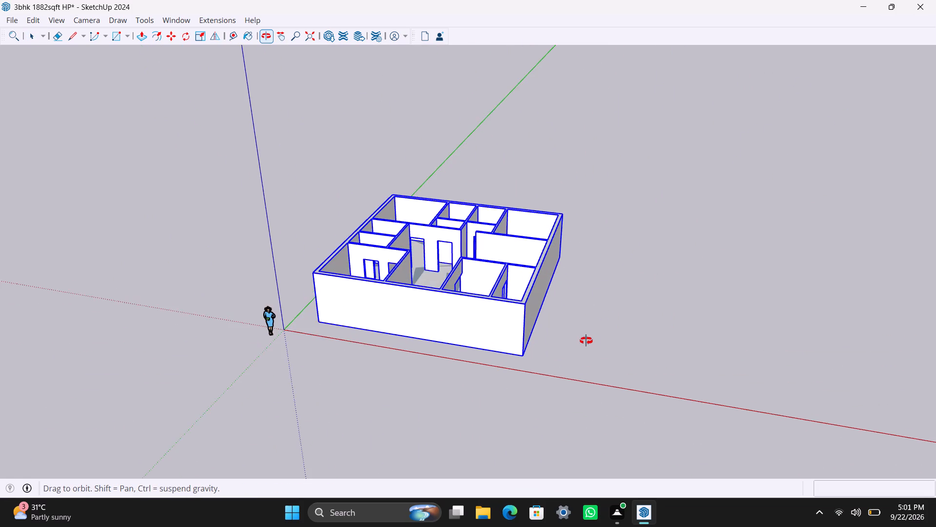
middle_click_drag(586, 341, 273, 385)
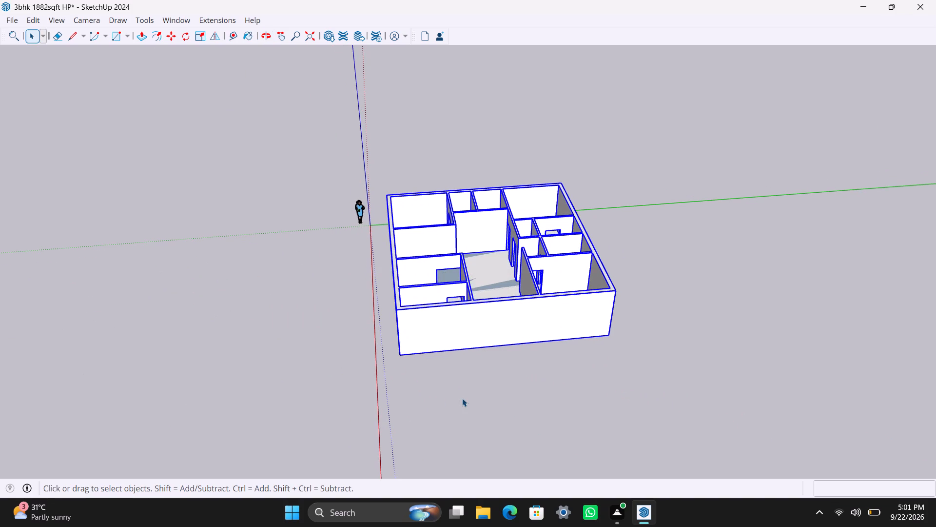
scroll(468, 331, "up", 2)
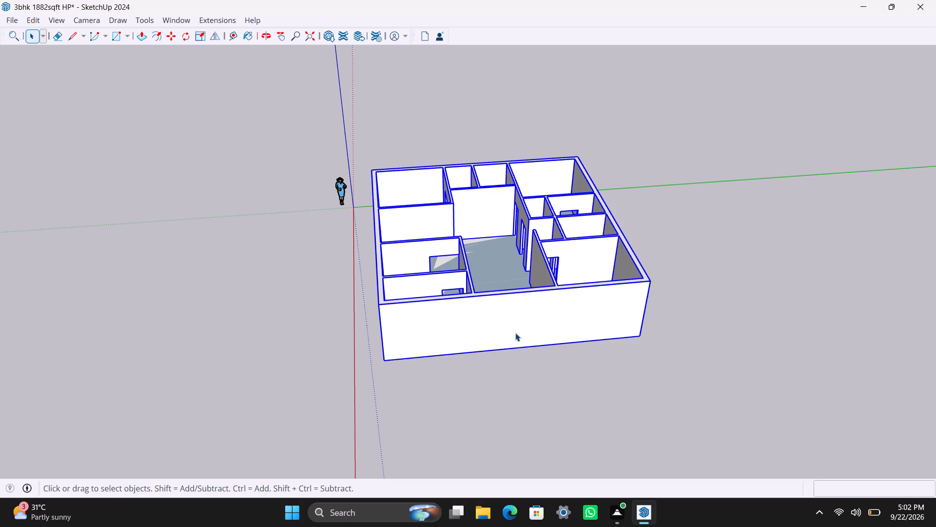
scroll(511, 316, "up", 3)
middle_click_drag(599, 342, 545, 377)
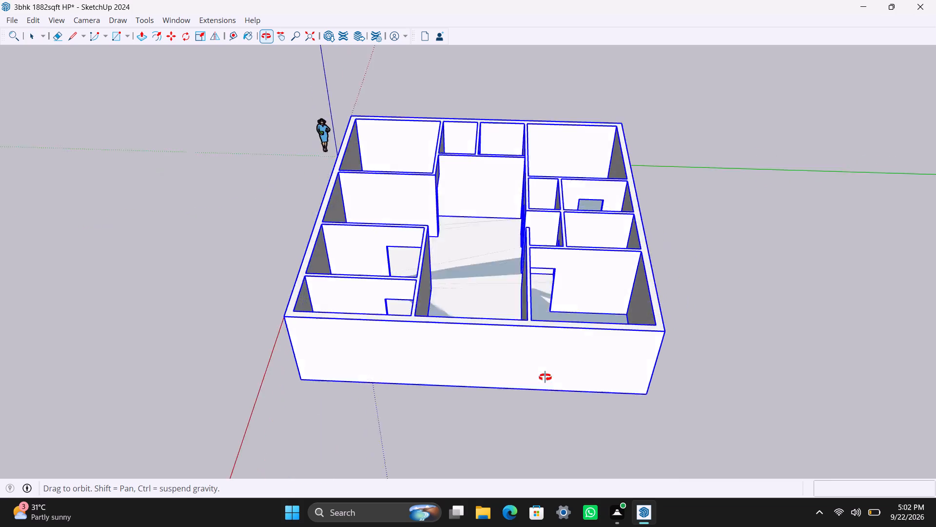
middle_click_drag(545, 377, 935, 316)
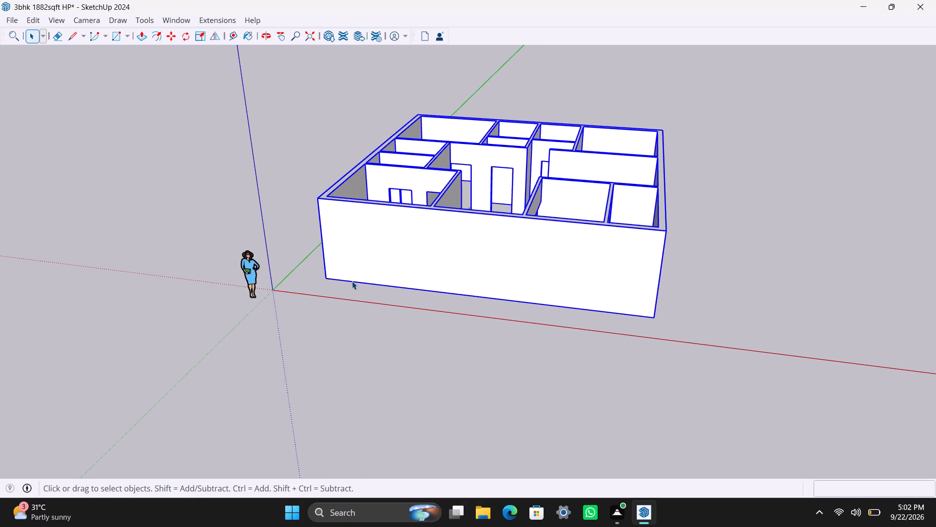
scroll(354, 277, "up", 2)
middle_click_drag(365, 281, 440, 360)
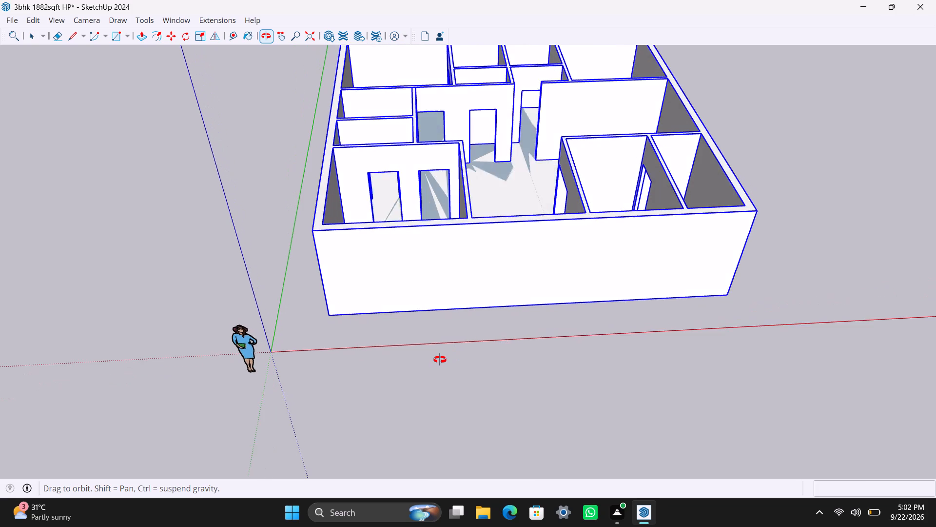
middle_click_drag(440, 360, 439, 360)
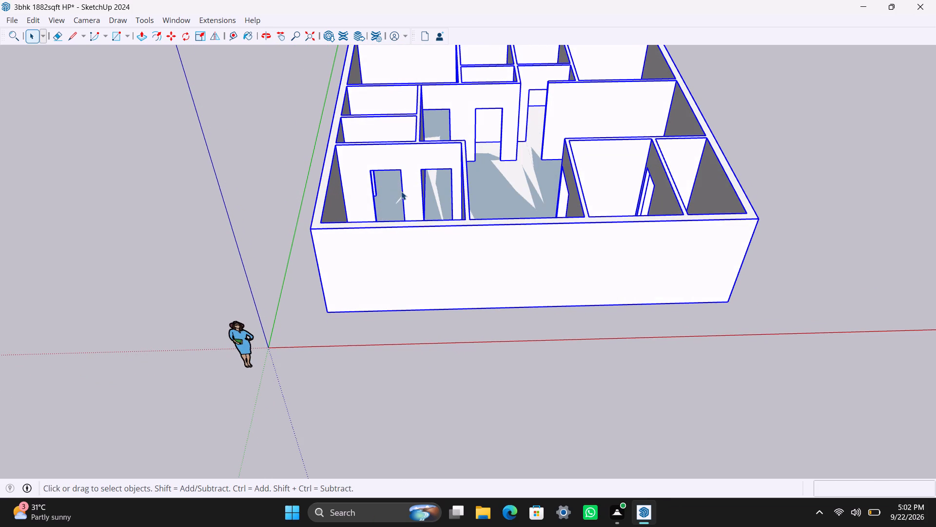
middle_click_drag(760, 280, 279, 269)
scroll(630, 377, "down", 5)
middle_click_drag(611, 377, 455, 275, "shift")
scroll(464, 351, "up", 2)
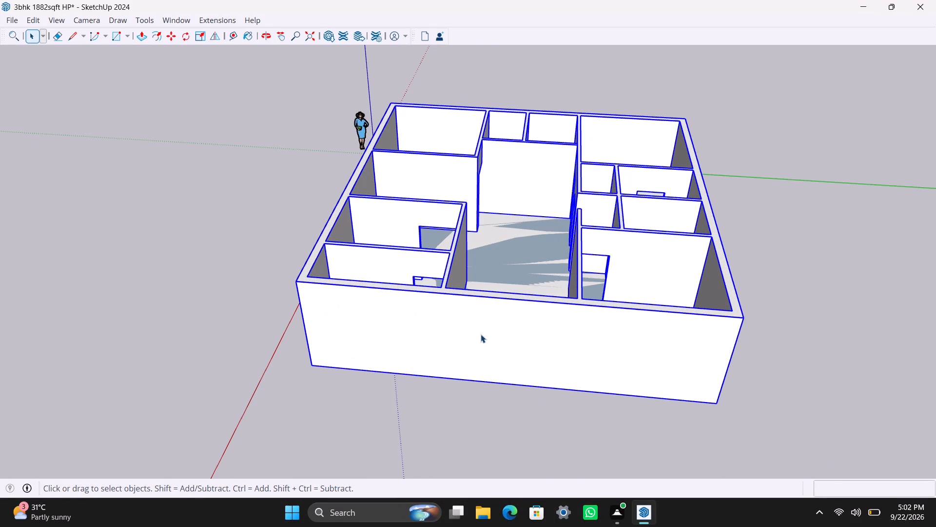
scroll(480, 334, "up", 3)
middle_click_drag(484, 348, 490, 331)
scroll(490, 328, "down", 5)
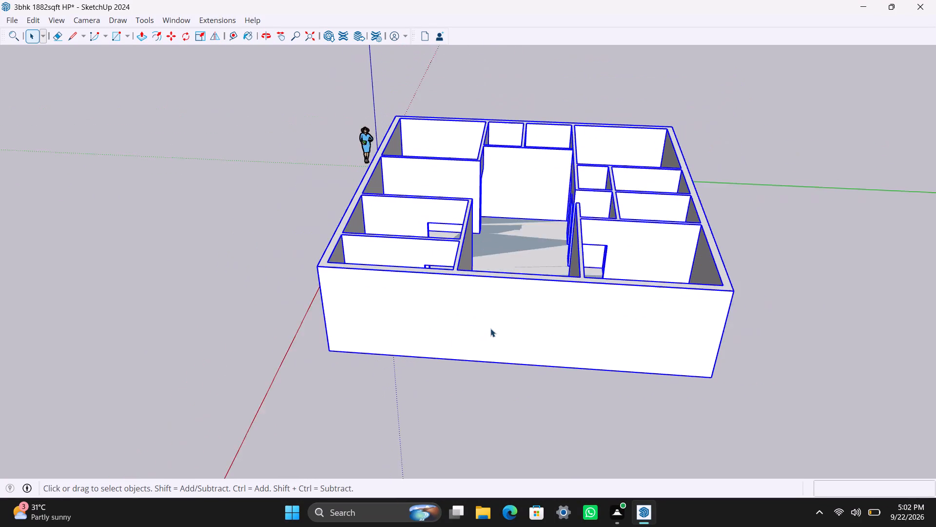
middle_click_drag(742, 332, 351, 332)
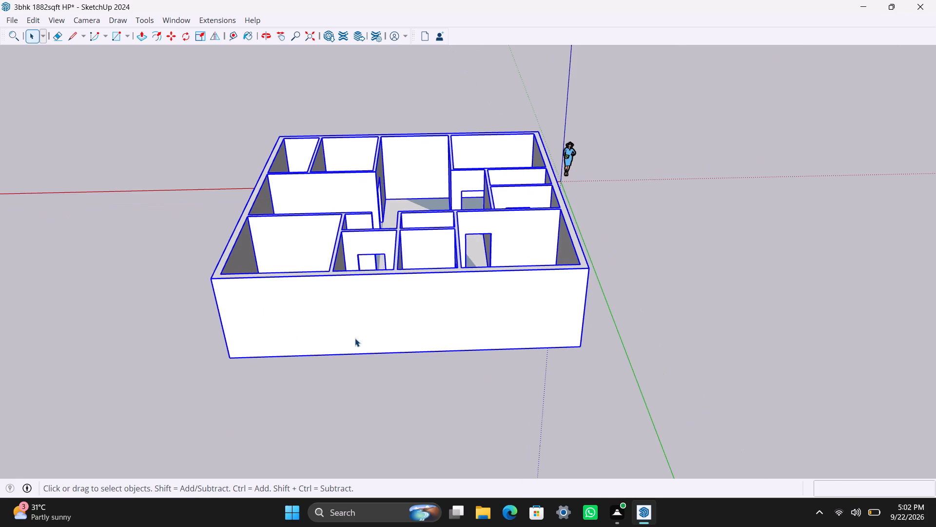
middle_click_drag(354, 335, 935, 367)
scroll(733, 332, "up", 2)
middle_click_drag(528, 359, 527, 359)
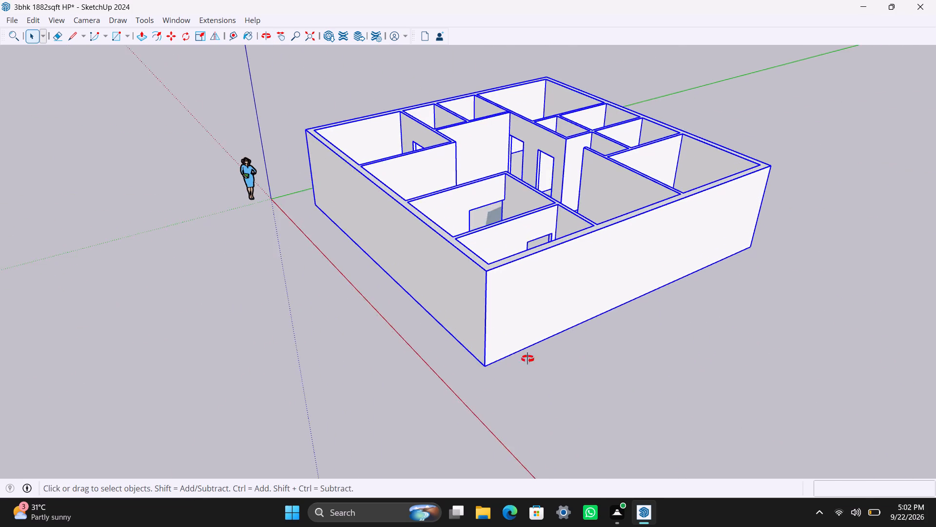
middle_click_drag(527, 359, 52, 385)
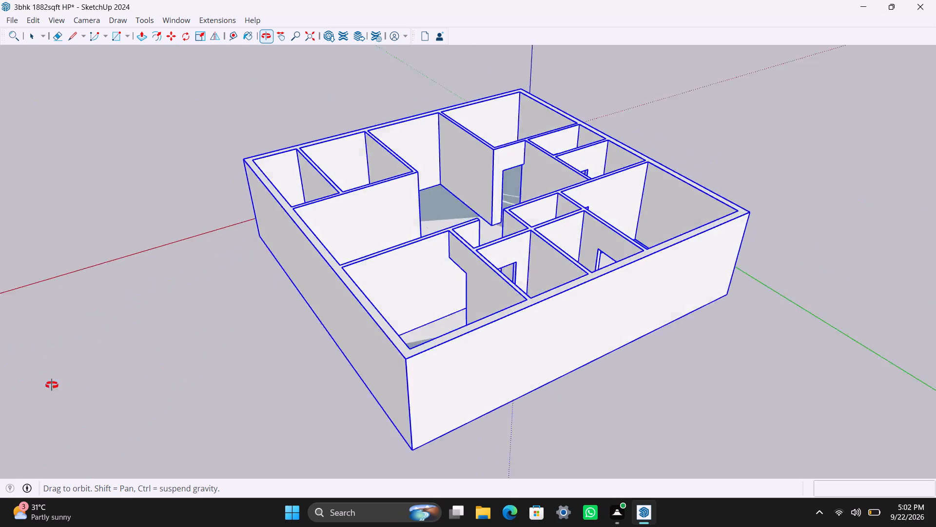
middle_click_drag(52, 385, 0, 390)
scroll(502, 440, "down", 4)
middle_click_drag(502, 439, 439, 436)
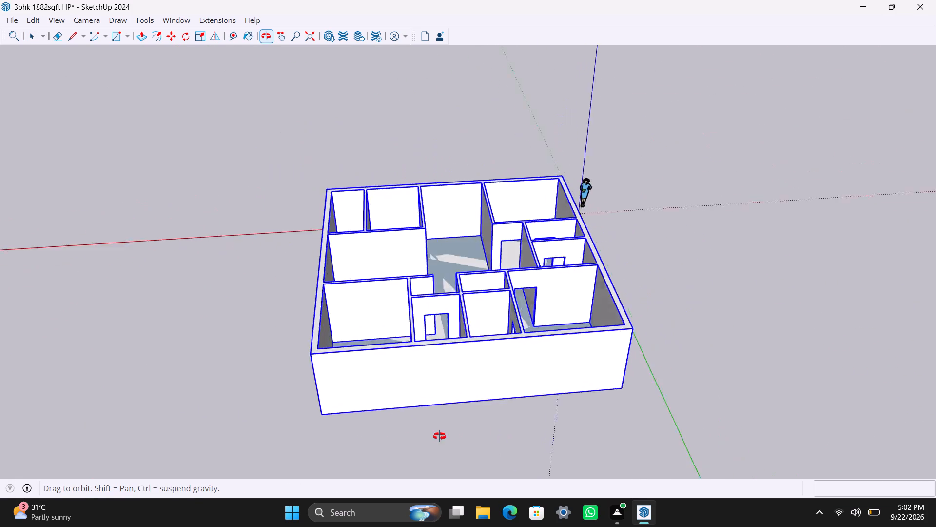
middle_click_drag(439, 436, 897, 443)
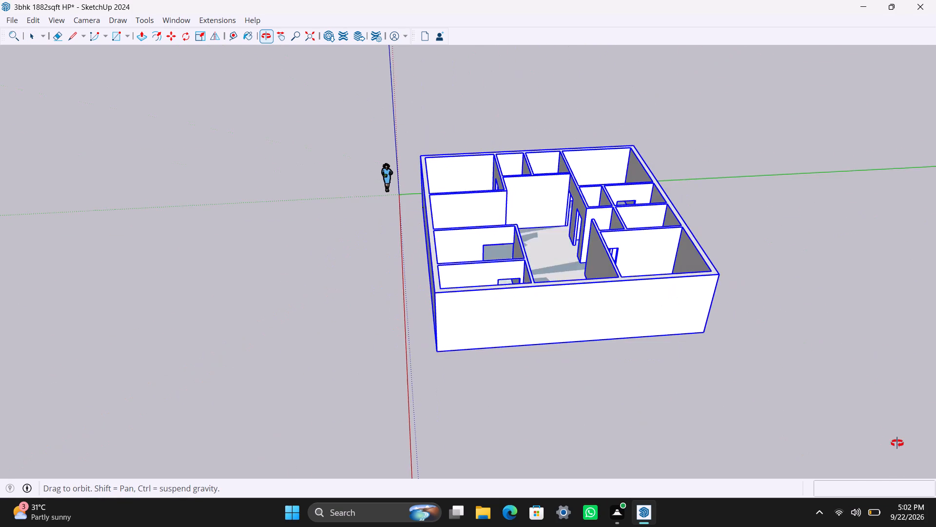
middle_click_drag(897, 443, 898, 442)
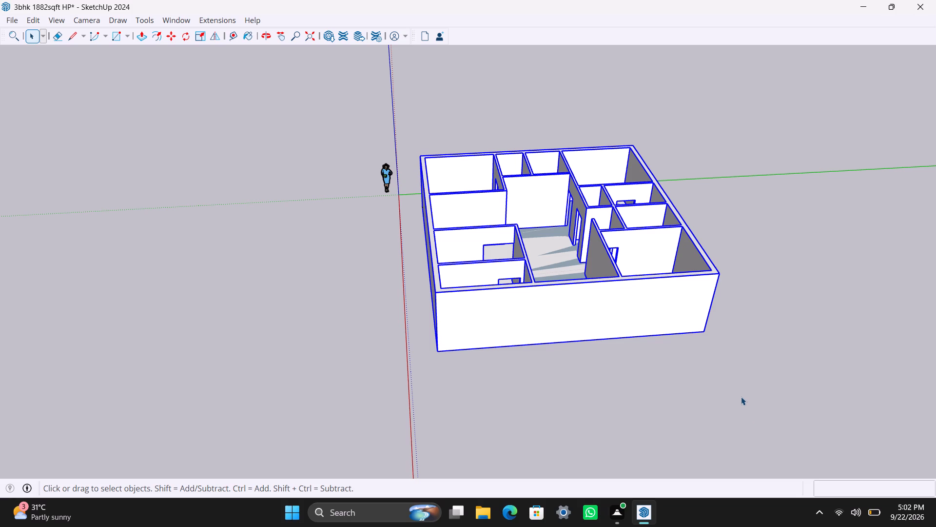
scroll(723, 266, "up", 2)
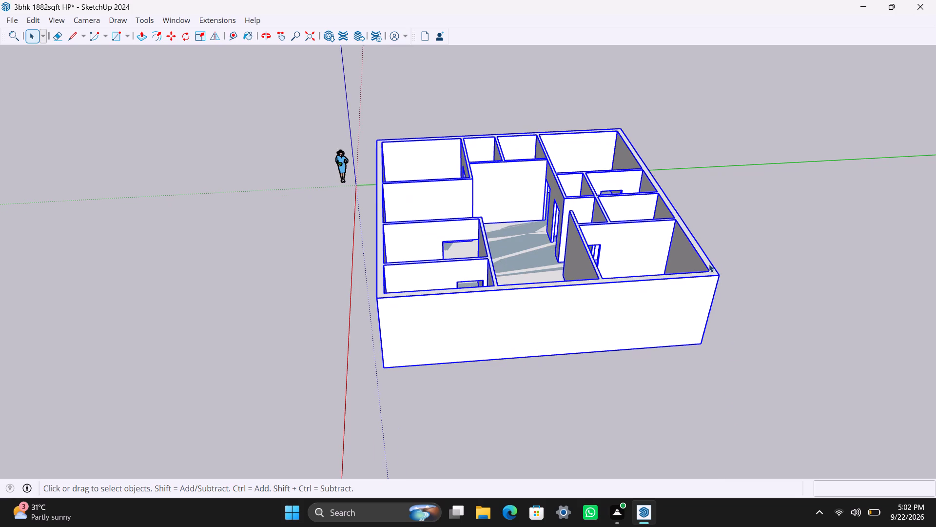
scroll(577, 246, "down", 3)
middle_click_drag(557, 275, 516, 412)
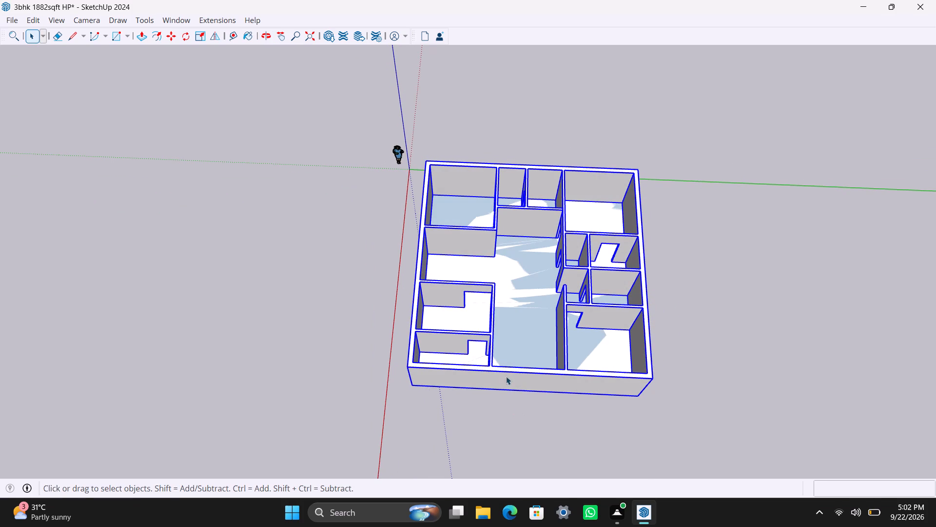
scroll(522, 391, "up", 2)
middle_click_drag(518, 395, 515, 306)
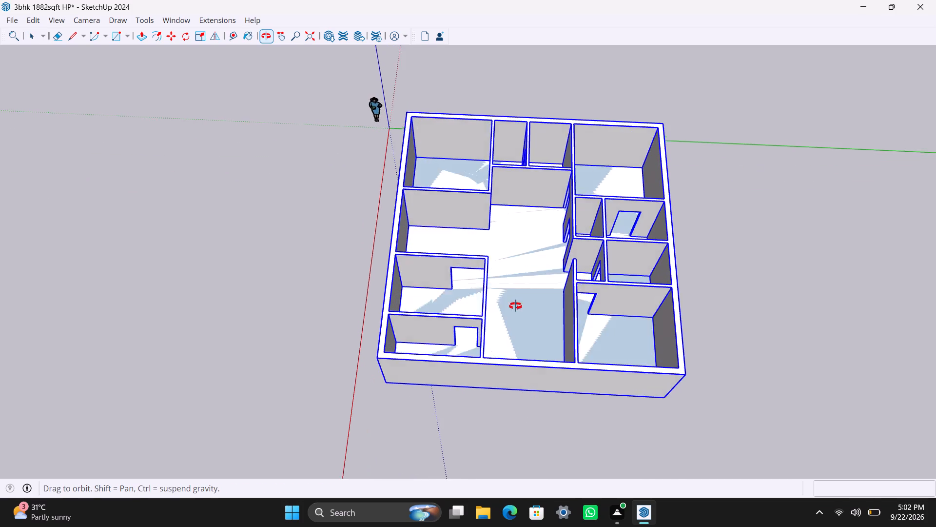
middle_click_drag(515, 306, 484, 468)
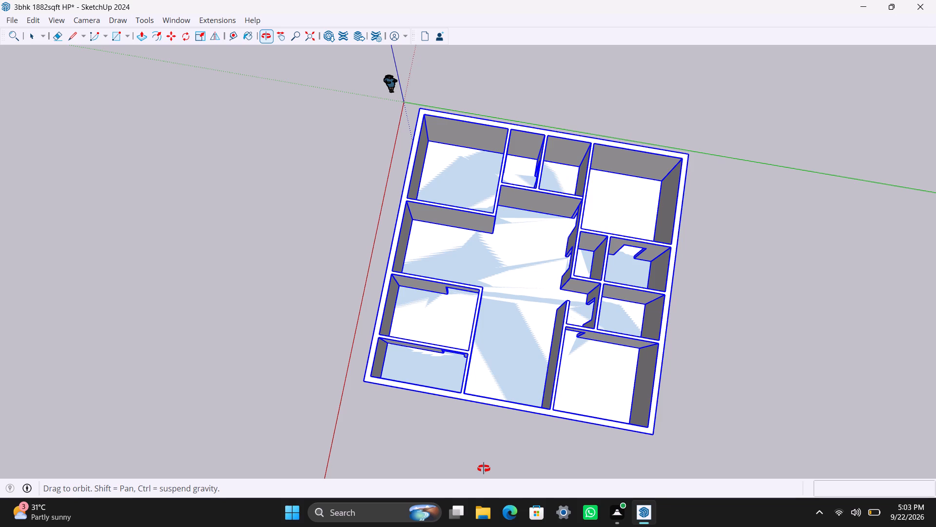
middle_click_drag(484, 468, 531, 380)
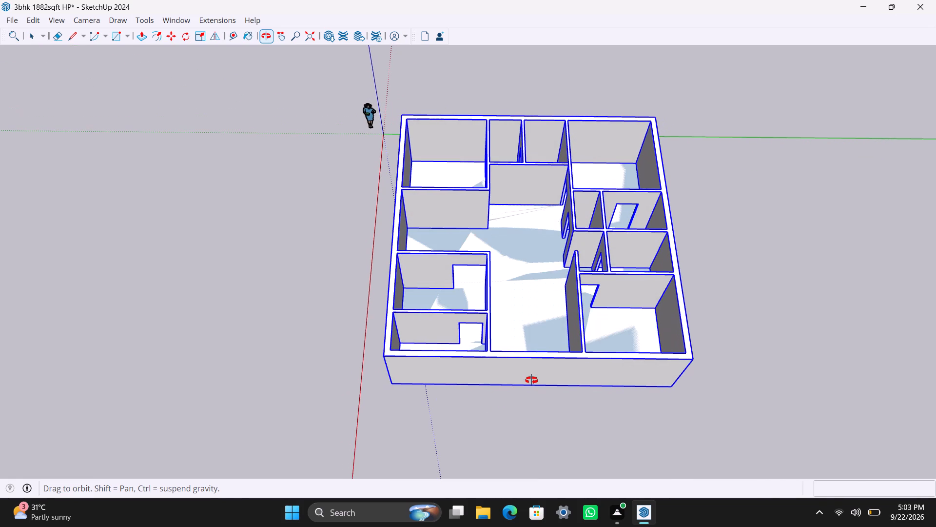
middle_click_drag(531, 380, 532, 380)
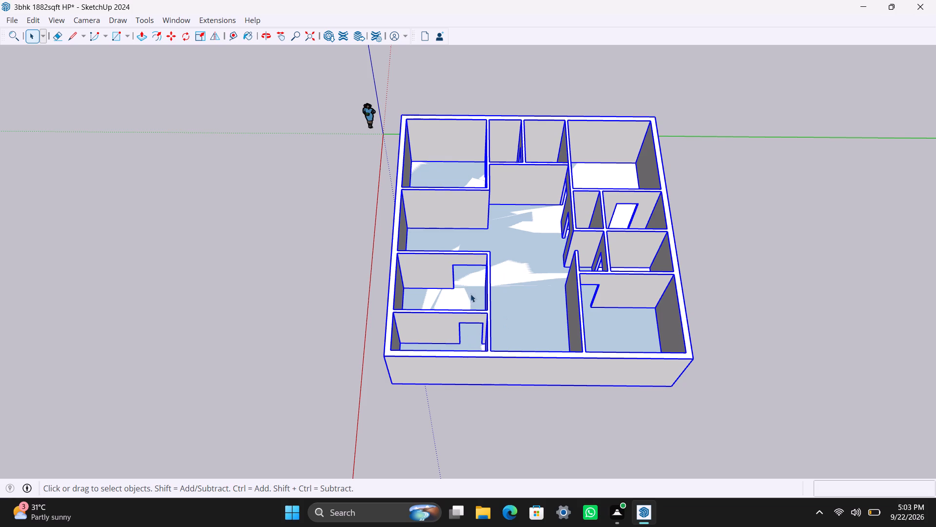
Open the house group for editing and select the outer wall face at the open end of the central hall.
scroll(524, 395, "up", 2)
middle_click_drag(523, 388, 526, 307)
scroll(530, 317, "up", 4)
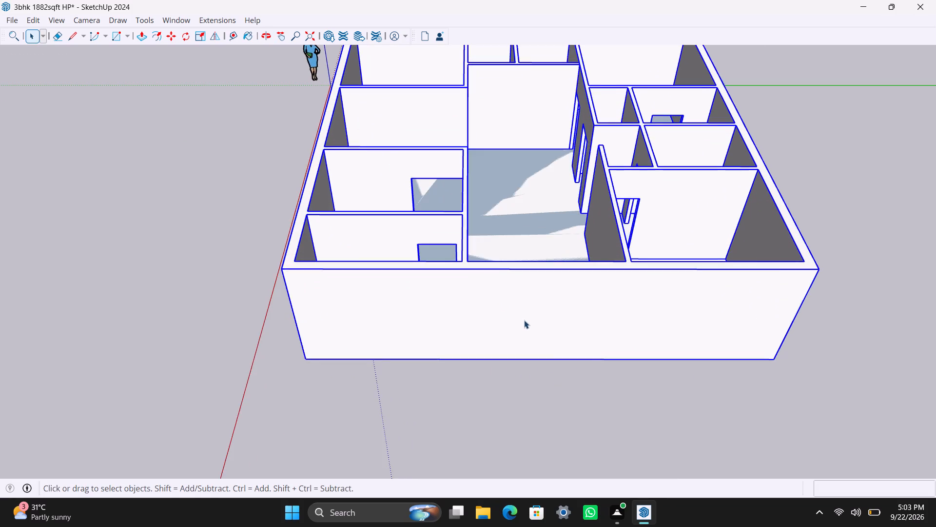
scroll(524, 320, "up", 2)
left_click(470, 304)
double_click(470, 304)
left_click(470, 304)
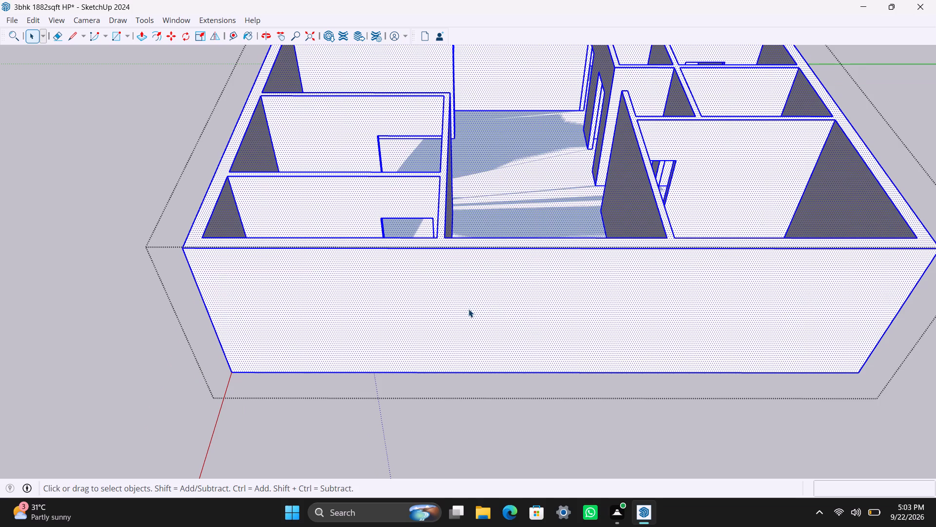
middle_click_drag(466, 311, 462, 216)
left_click(463, 216)
Place vertical guides on that wall about 15' from its corner and 3' further along, plus a horizontal guide 3' below its top edge.
key("t")
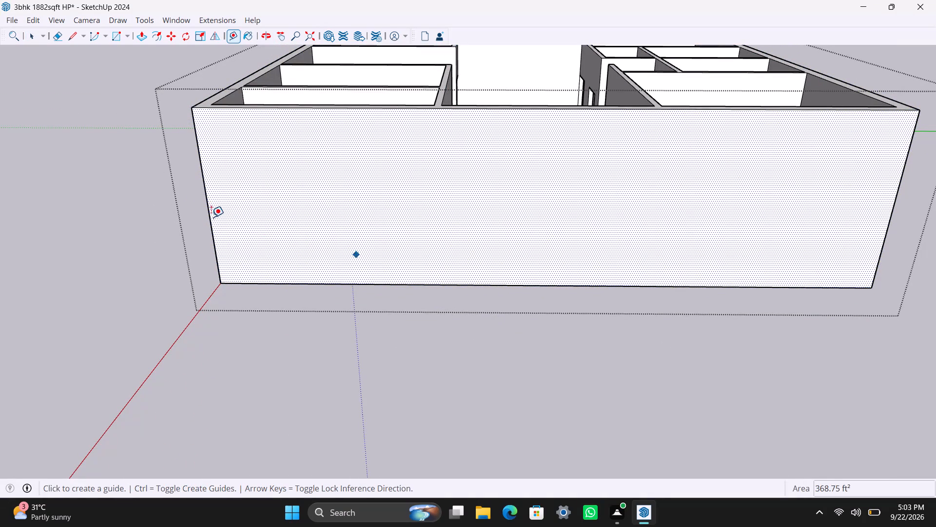
left_click(206, 201)
left_click(486, 154)
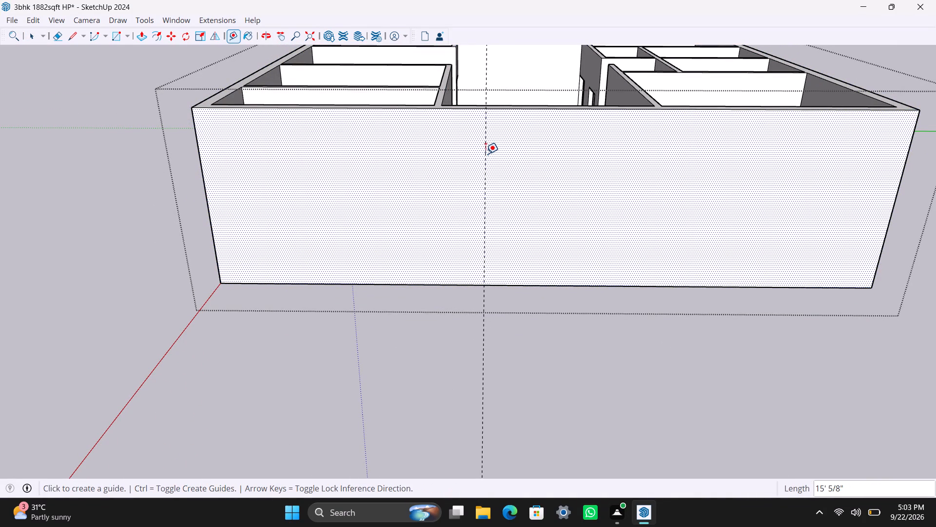
left_click(485, 153)
type("3'")
key("Return")
left_click_drag(514, 111, 514, 124)
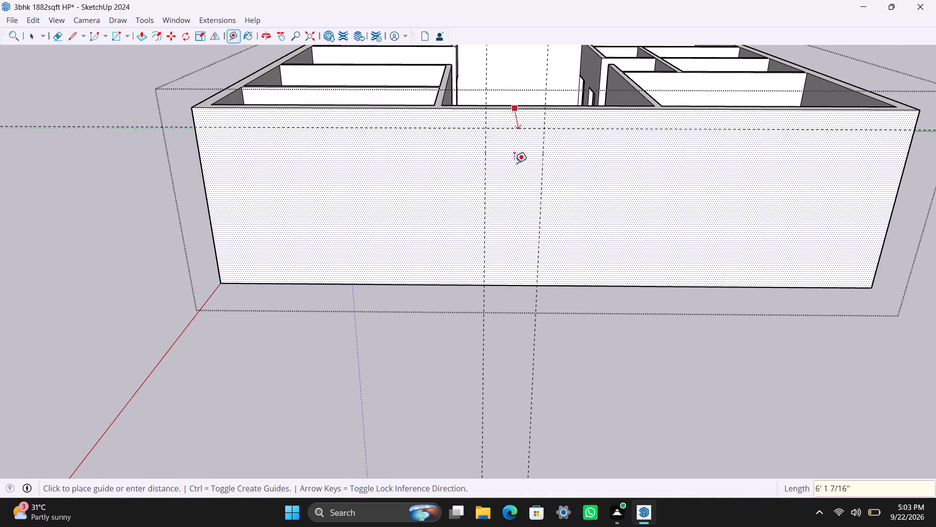
type("3'")
key("Return")
key("space")
Draw a 3'-wide door rectangle between the two vertical guides, from the horizontal guide down to the wall's bottom edge.
type("R")
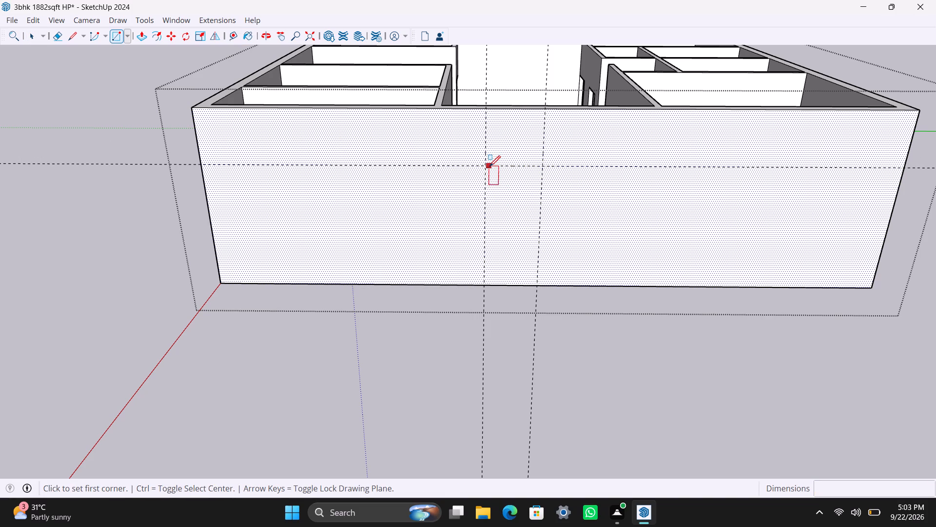
left_click_drag(486, 166, 486, 172)
left_click(537, 285)
key("space")
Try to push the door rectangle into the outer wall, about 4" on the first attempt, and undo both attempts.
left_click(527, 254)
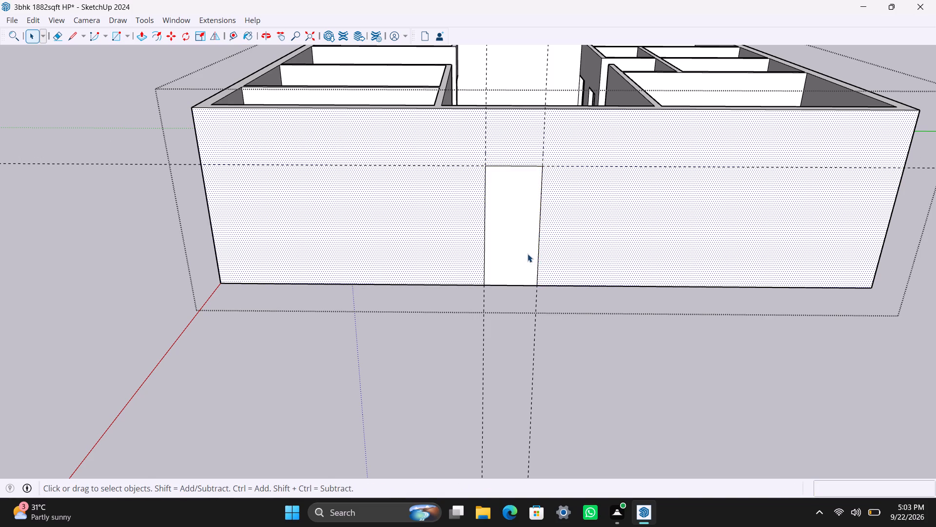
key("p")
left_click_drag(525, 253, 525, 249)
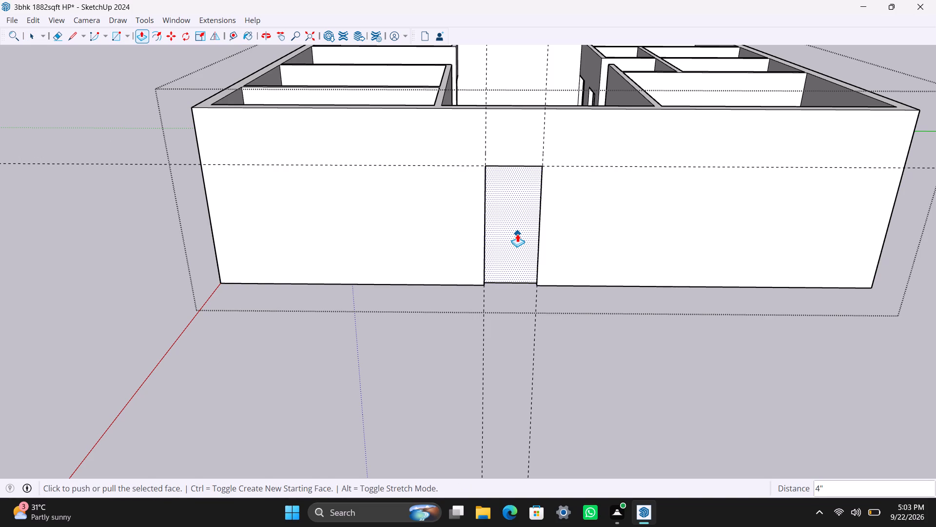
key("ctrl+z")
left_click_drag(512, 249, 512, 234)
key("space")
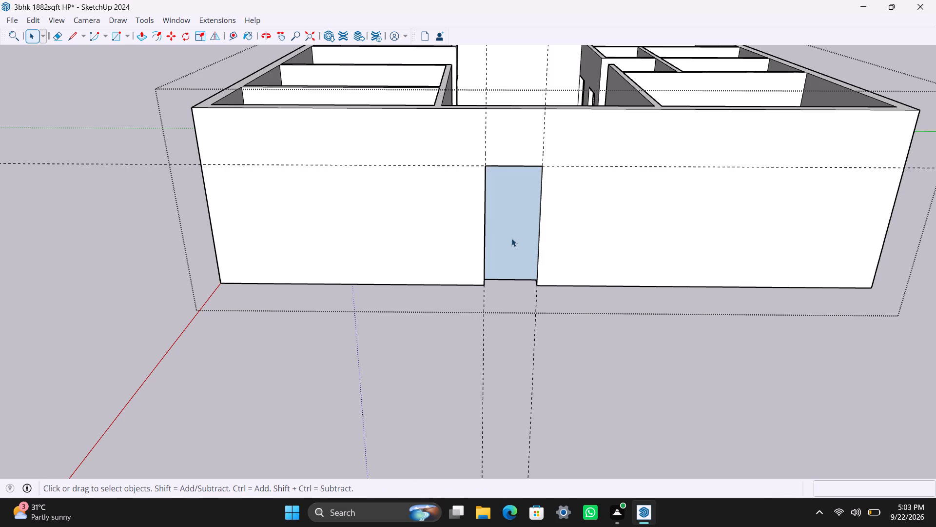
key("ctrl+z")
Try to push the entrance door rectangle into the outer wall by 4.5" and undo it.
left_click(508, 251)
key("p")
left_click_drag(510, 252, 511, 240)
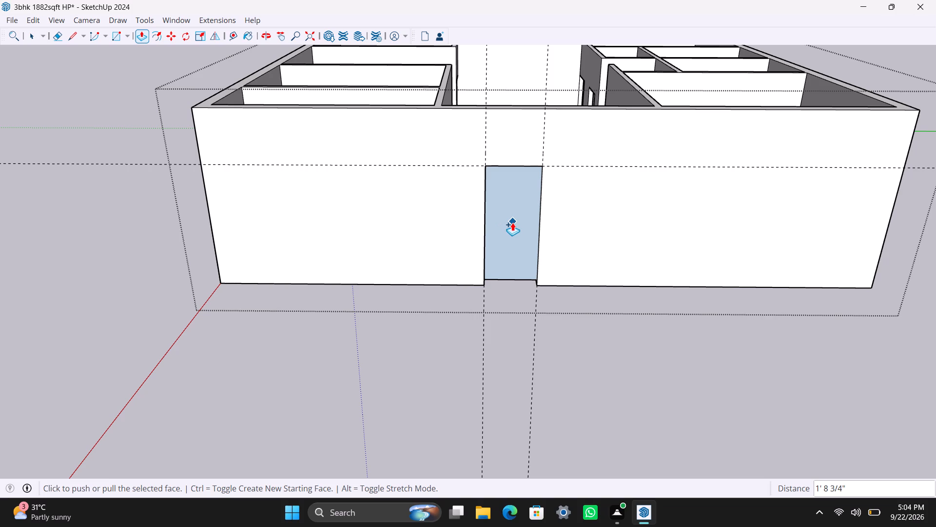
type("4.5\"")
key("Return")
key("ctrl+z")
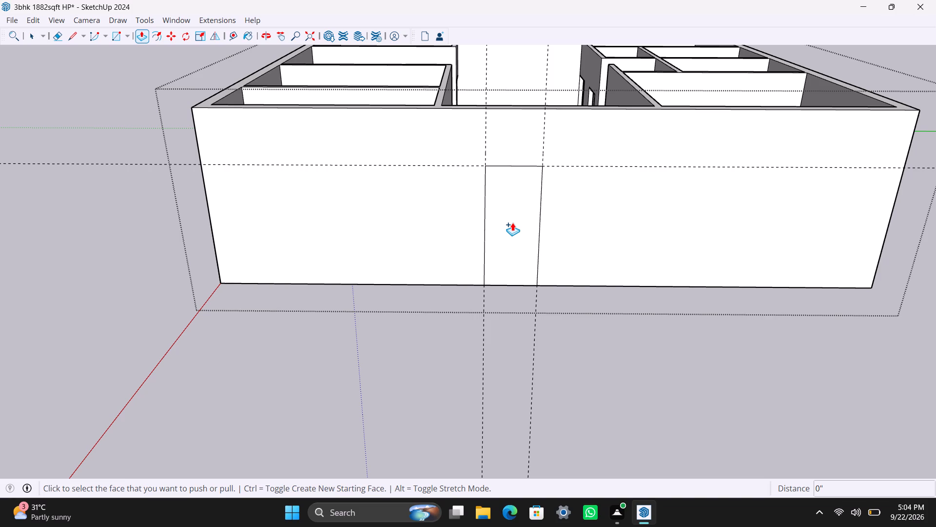
Push the entrance door rectangle 9" into the outer wall, through its full thickness, to cut the doorway.
key("space")
left_click(515, 223)
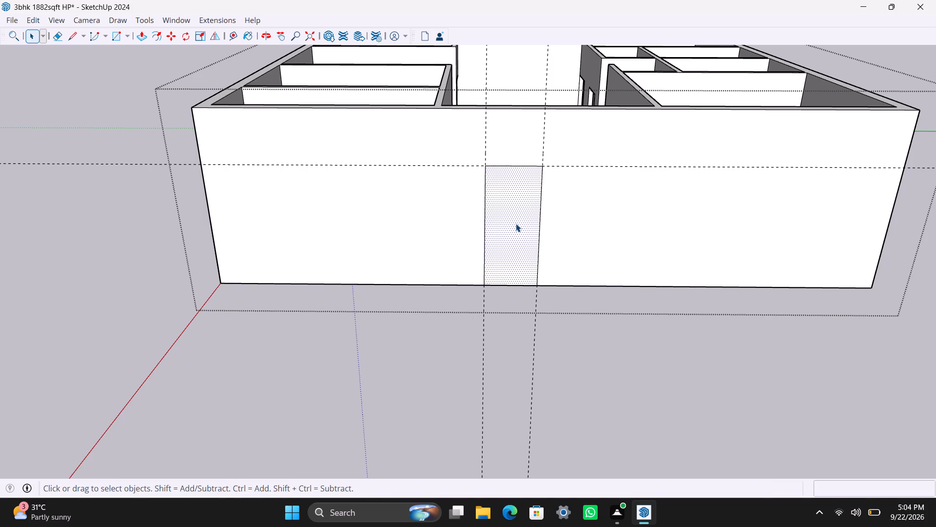
key("p")
left_click_drag(517, 224, 530, 194)
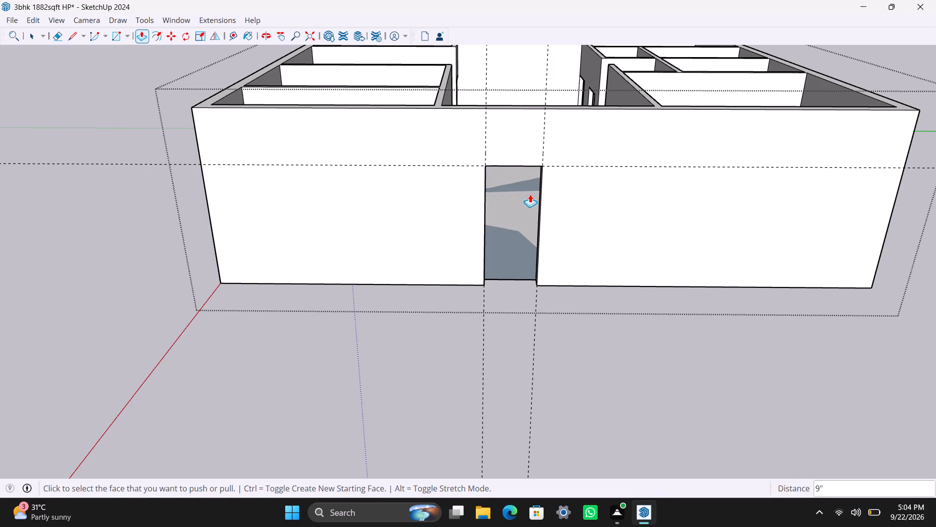
Delete the leftover edge along the inner bottom of the entrance doorway.
key("space")
scroll(546, 336, "down", 3)
middle_click_drag(516, 337, 409, 462)
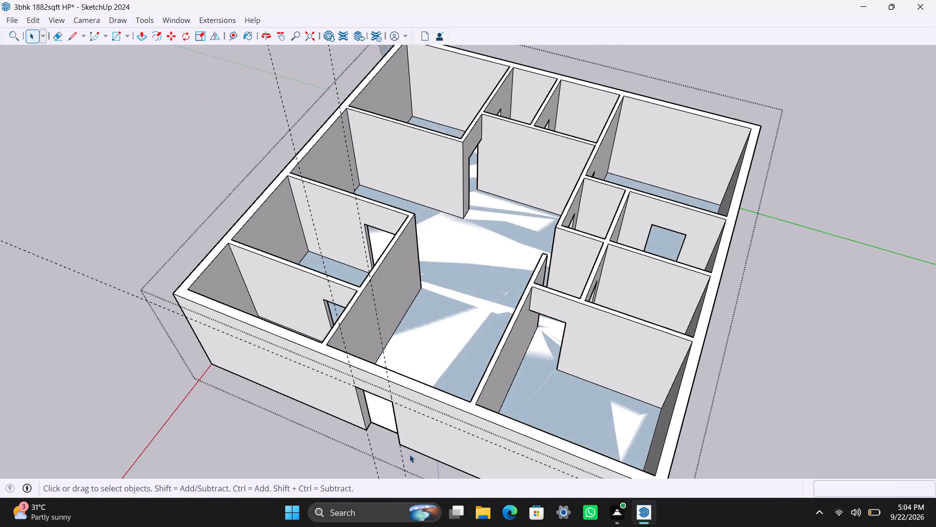
scroll(409, 443, "up", 2)
scroll(375, 396, "up", 5)
left_click(376, 436)
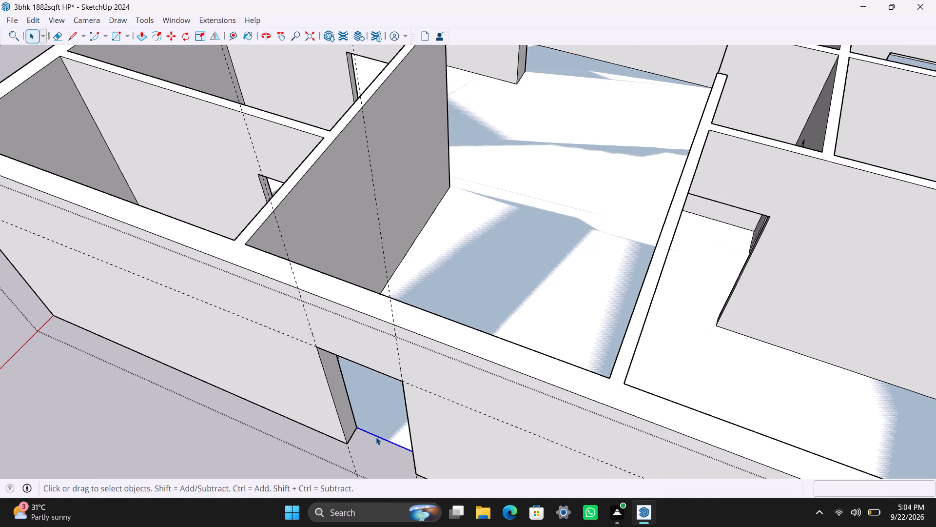
key("Delete")
Examine the entrance doorway and the room layout from above, the front and the corner.
scroll(376, 442, "down", 8)
middle_click_drag(377, 433, 384, 433)
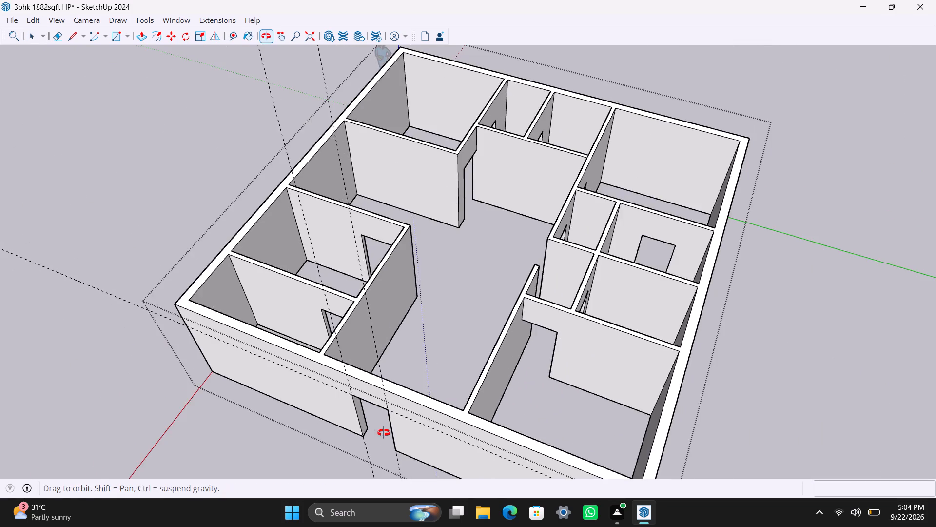
middle_click_drag(384, 433, 458, 417)
scroll(458, 417, "down", 2)
middle_click_drag(458, 417, 489, 346, "shift")
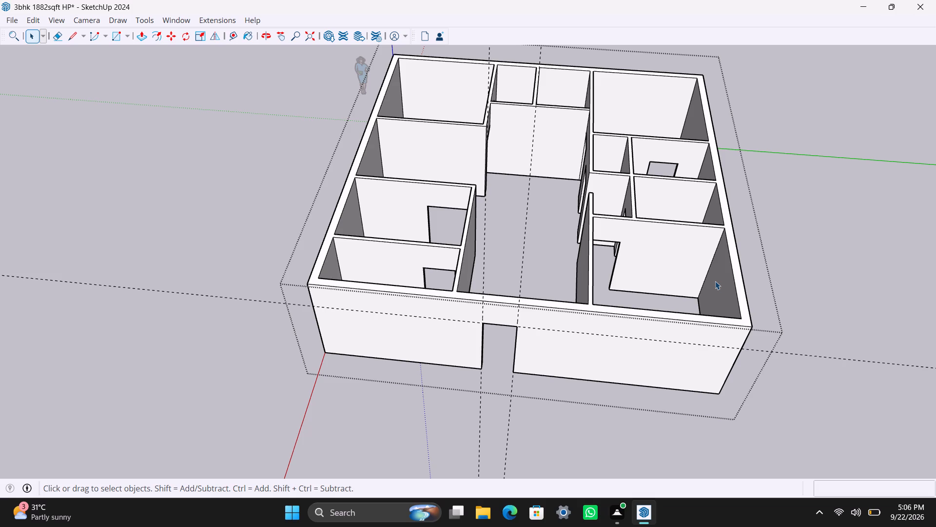
scroll(600, 286, "down", 3)
scroll(615, 361, "up", 3)
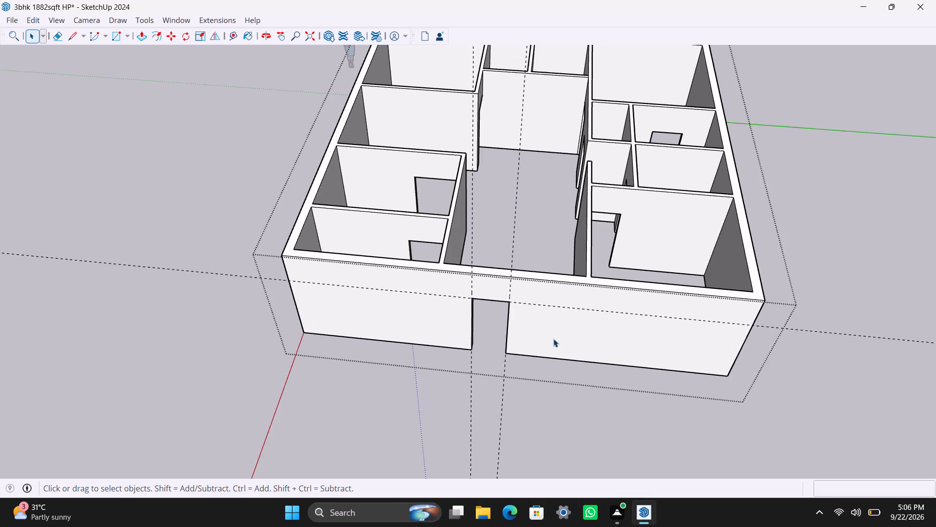
scroll(529, 354, "up", 2)
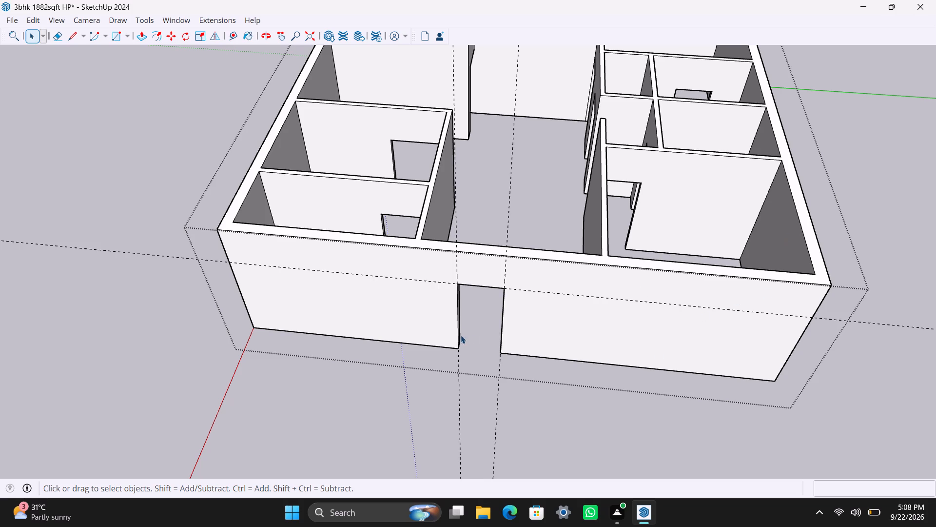
scroll(459, 319, "down", 4)
scroll(590, 329, "up", 4)
middle_click_drag(647, 342, 503, 254)
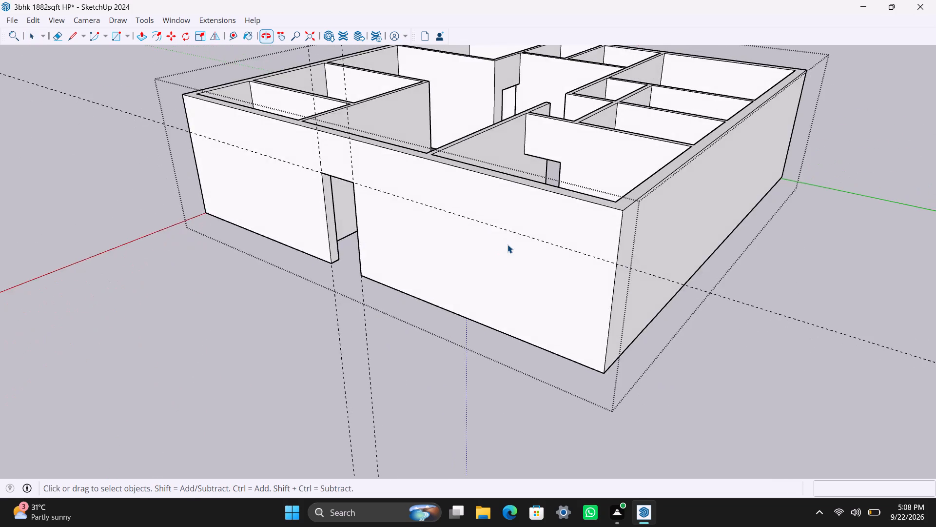
Close the house group, run FixIt 101 on it and deselect it.
scroll(507, 244, "down", 11)
left_click(716, 365)
left_click(515, 254)
right_click(515, 255)
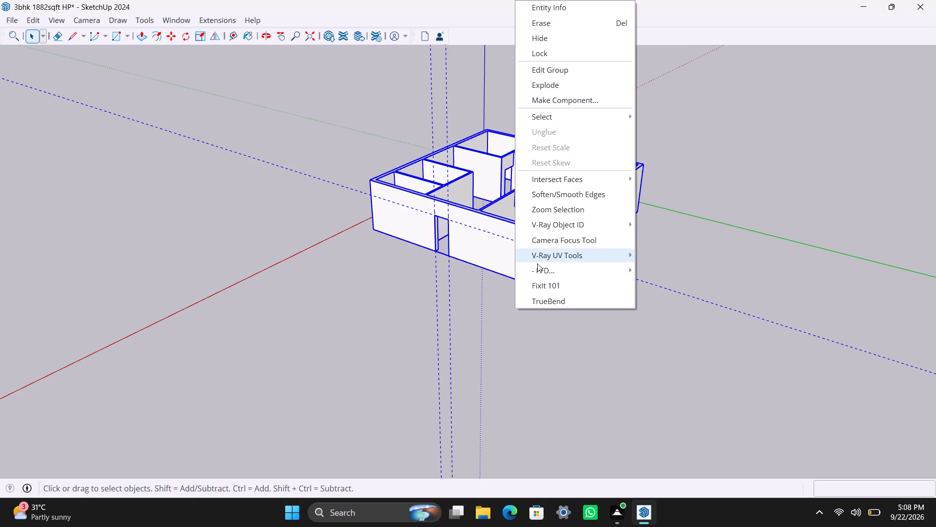
left_click(562, 282)
left_click(517, 311)
scroll(492, 271, "up", 3)
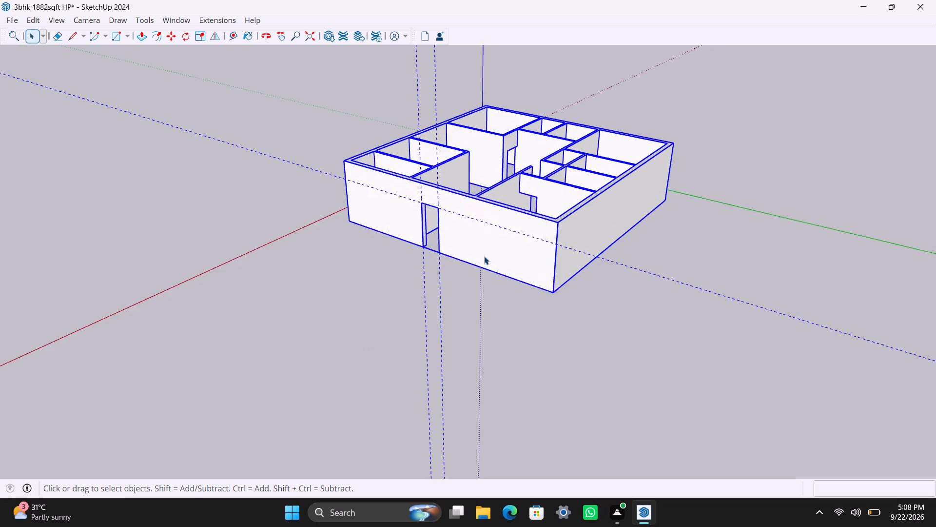
middle_click_drag(483, 257, 621, 317)
scroll(518, 296, "up", 6)
left_click_drag(517, 293, 526, 315)
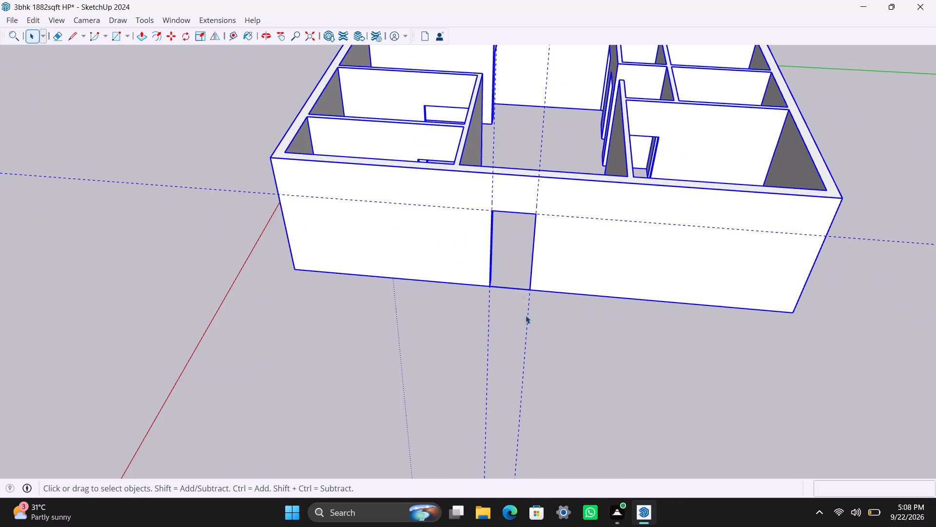
left_click_drag(526, 315, 527, 318)
Examine the whole house with its new entrance opening from the front and from both sides.
scroll(519, 306, "up", 2)
scroll(504, 283, "down", 9)
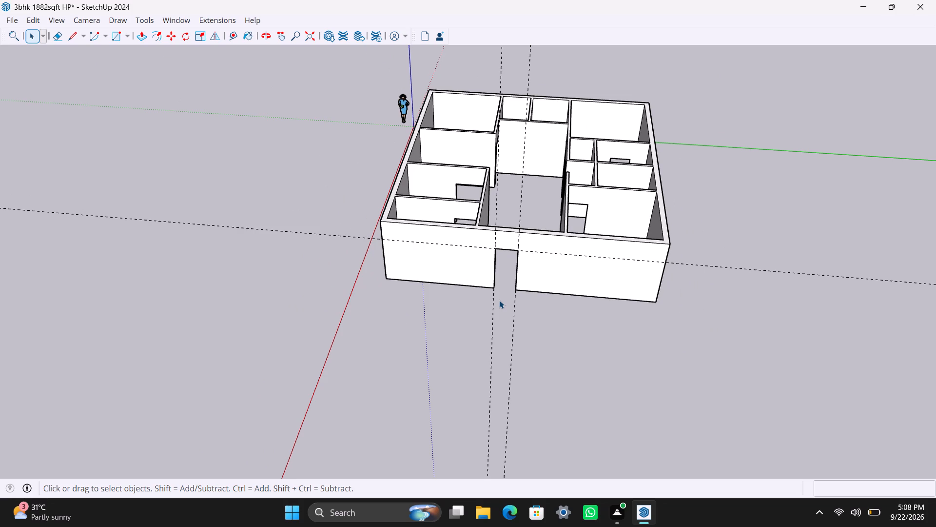
scroll(499, 300, "down", 2)
scroll(499, 300, "up", 2)
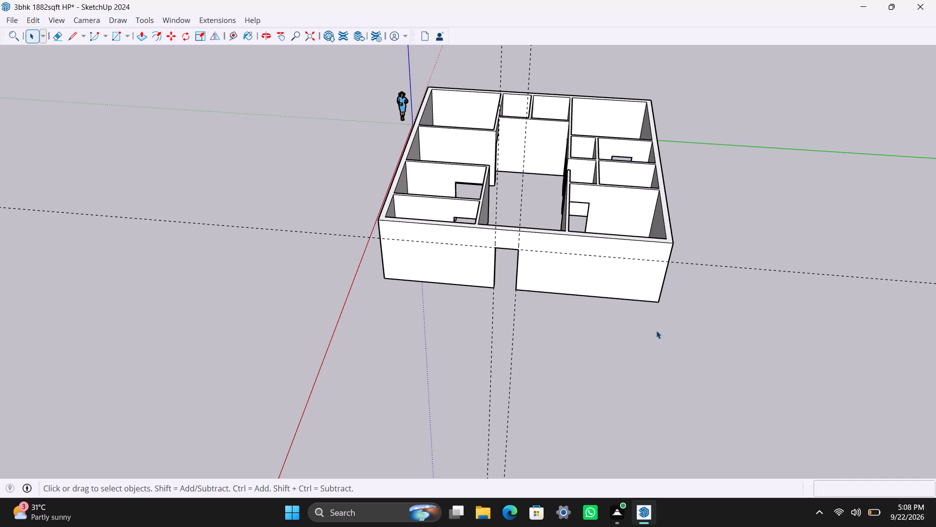
scroll(620, 321, "up", 3)
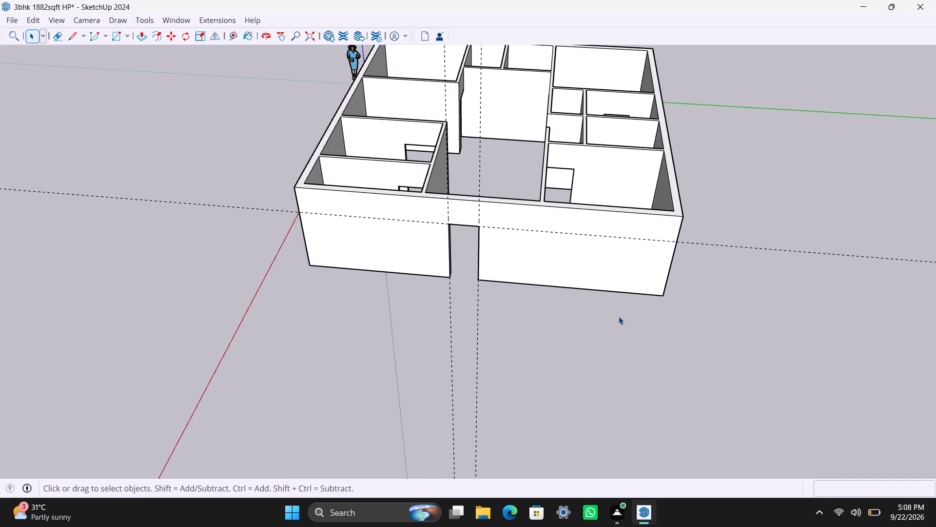
scroll(618, 318, "down", 1)
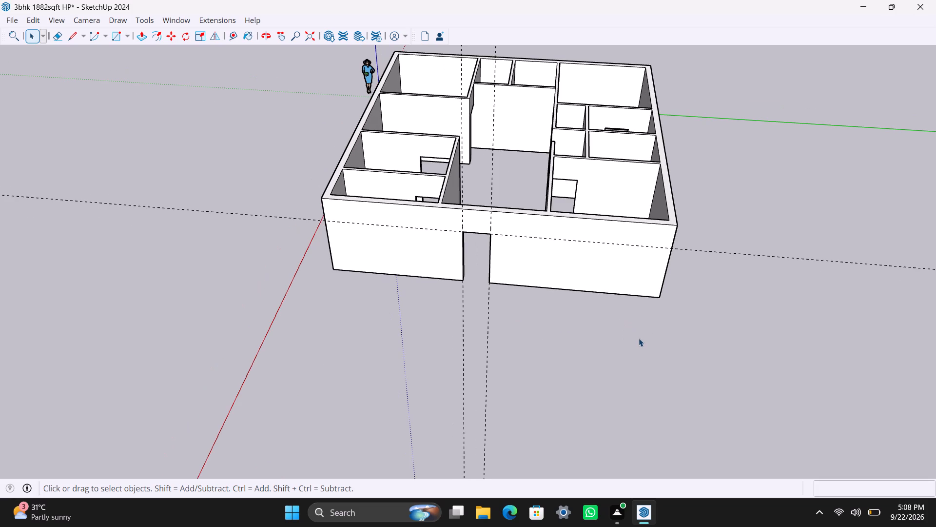
scroll(639, 338, "down", 4)
middle_click_drag(640, 339, 553, 329)
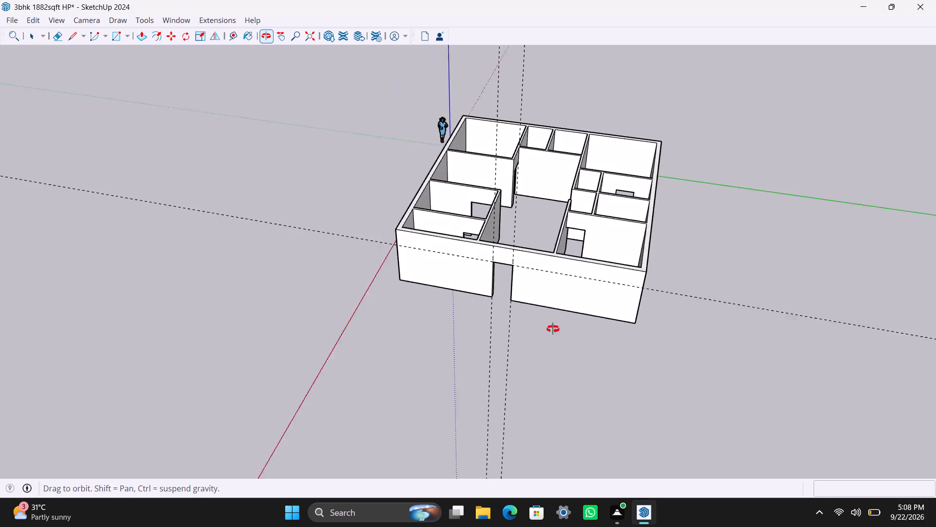
middle_click_drag(553, 329, 505, 295)
scroll(550, 314, "up", 3)
middle_click_drag(542, 323, 707, 285)
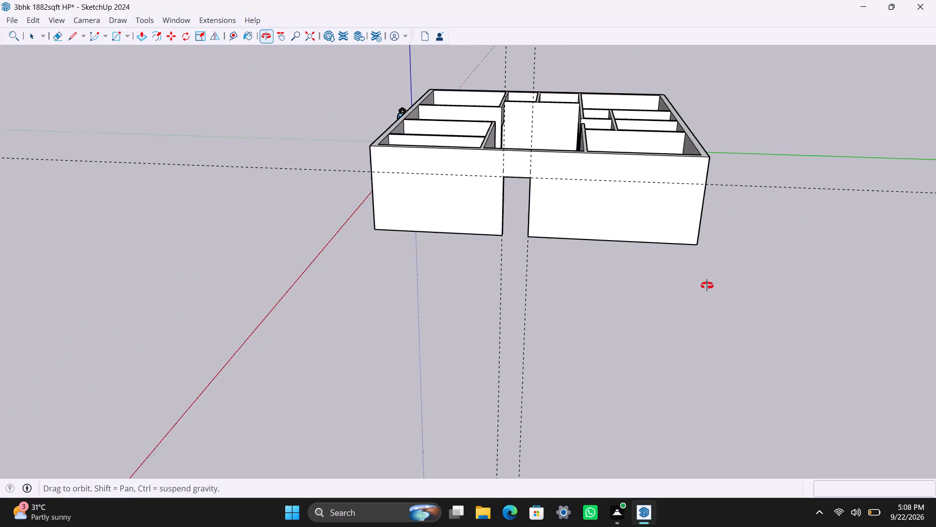
middle_click_drag(707, 285, 784, 442)
scroll(565, 361, "up", 4)
middle_click_drag(468, 370, 490, 344)
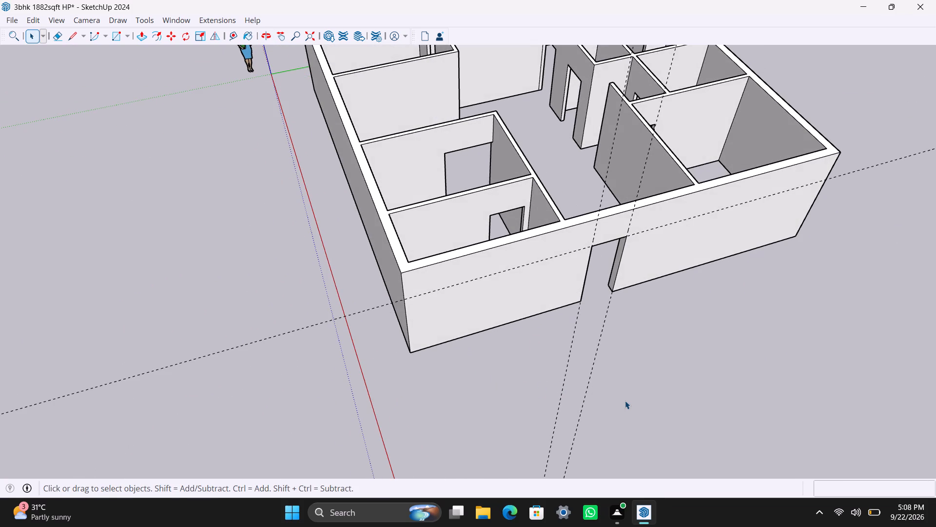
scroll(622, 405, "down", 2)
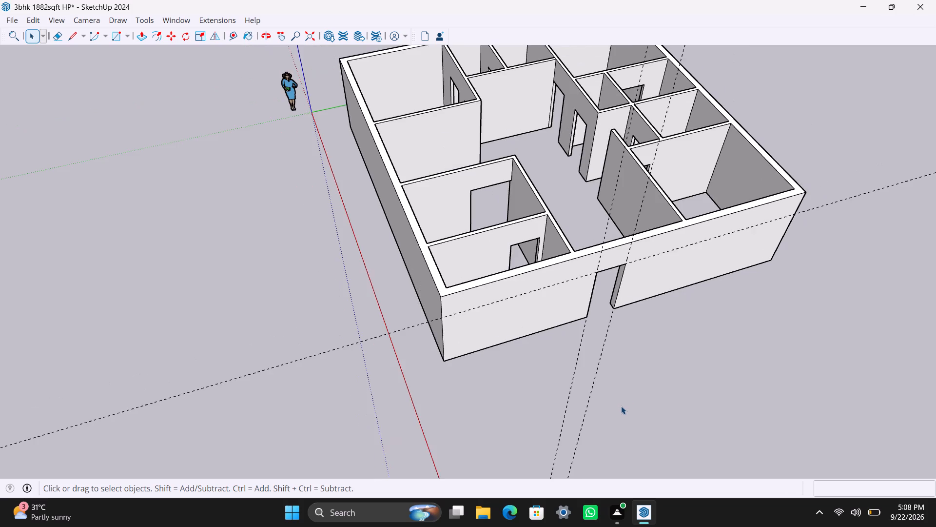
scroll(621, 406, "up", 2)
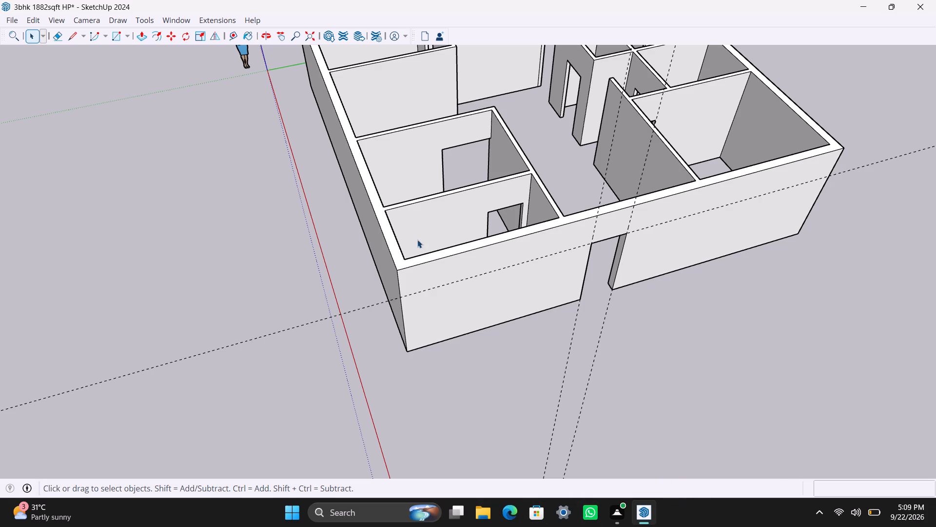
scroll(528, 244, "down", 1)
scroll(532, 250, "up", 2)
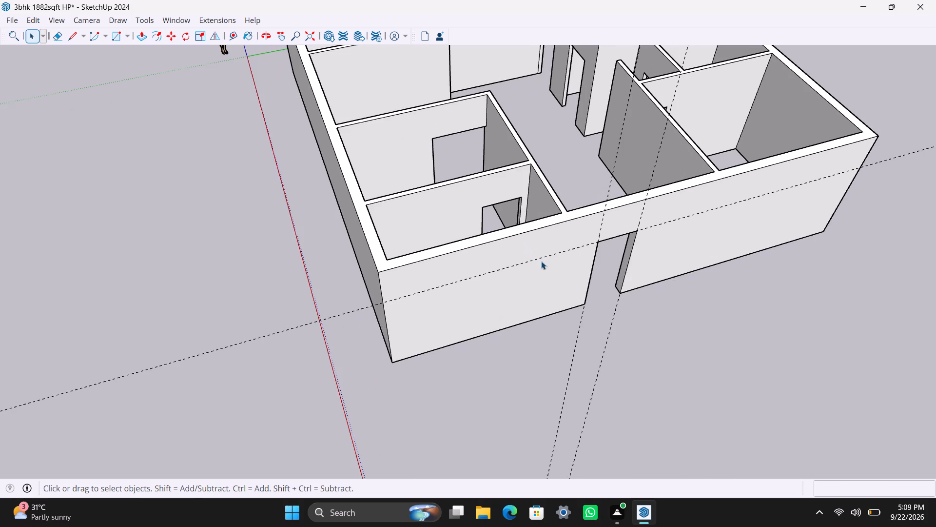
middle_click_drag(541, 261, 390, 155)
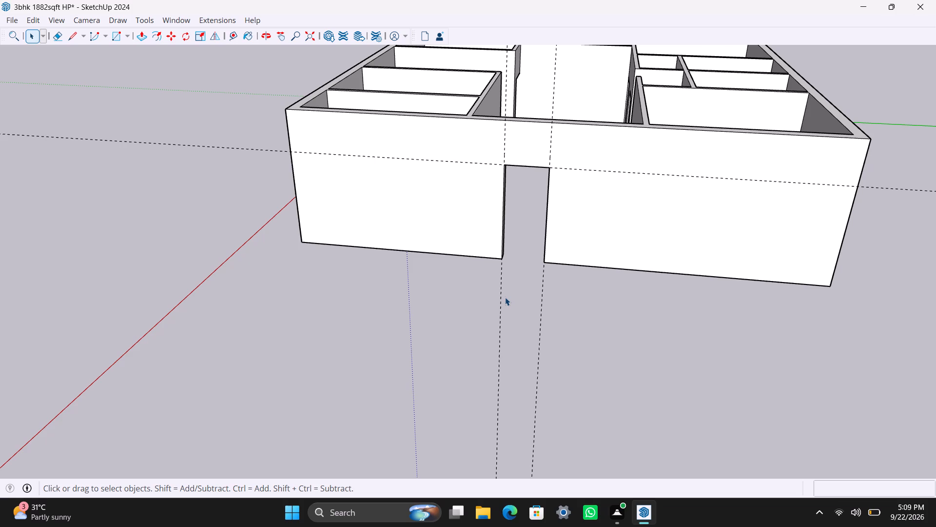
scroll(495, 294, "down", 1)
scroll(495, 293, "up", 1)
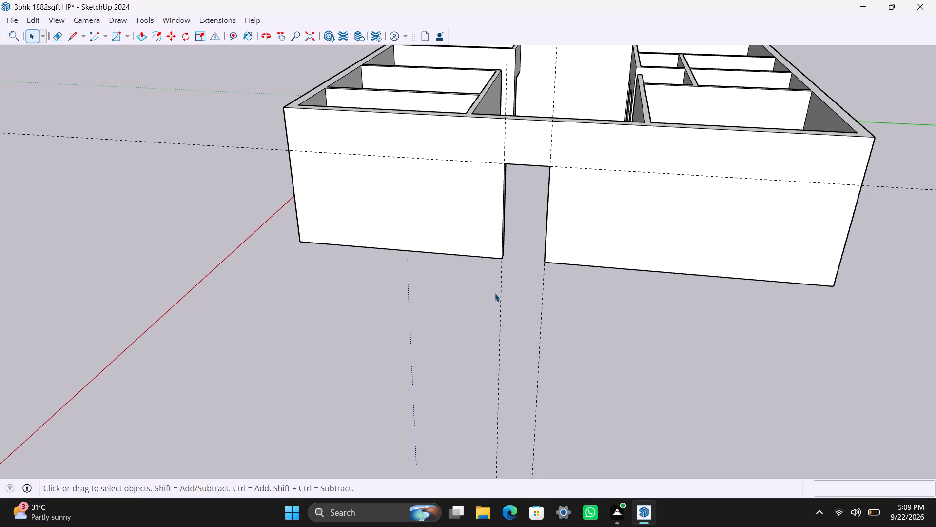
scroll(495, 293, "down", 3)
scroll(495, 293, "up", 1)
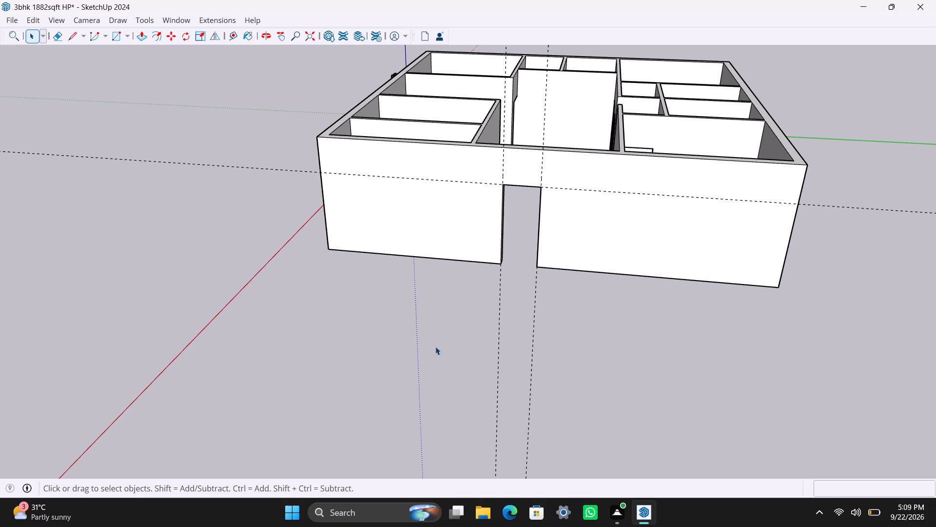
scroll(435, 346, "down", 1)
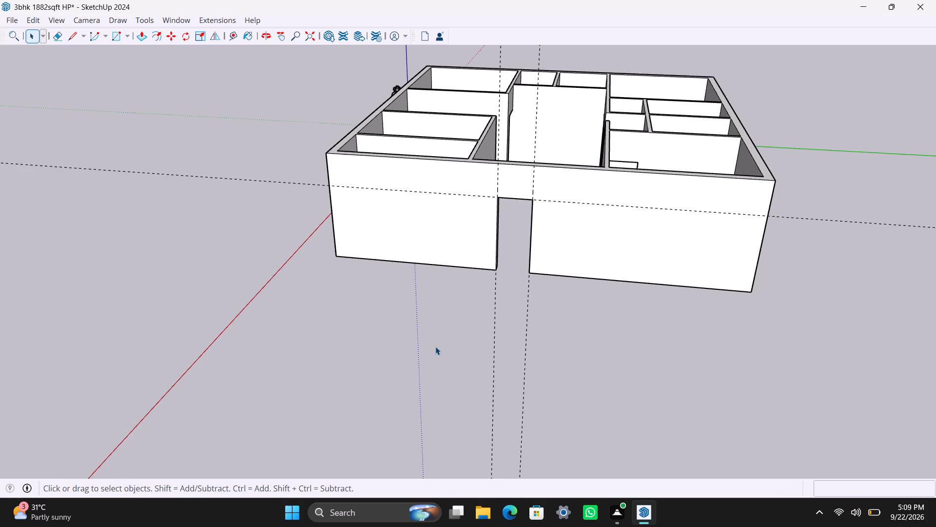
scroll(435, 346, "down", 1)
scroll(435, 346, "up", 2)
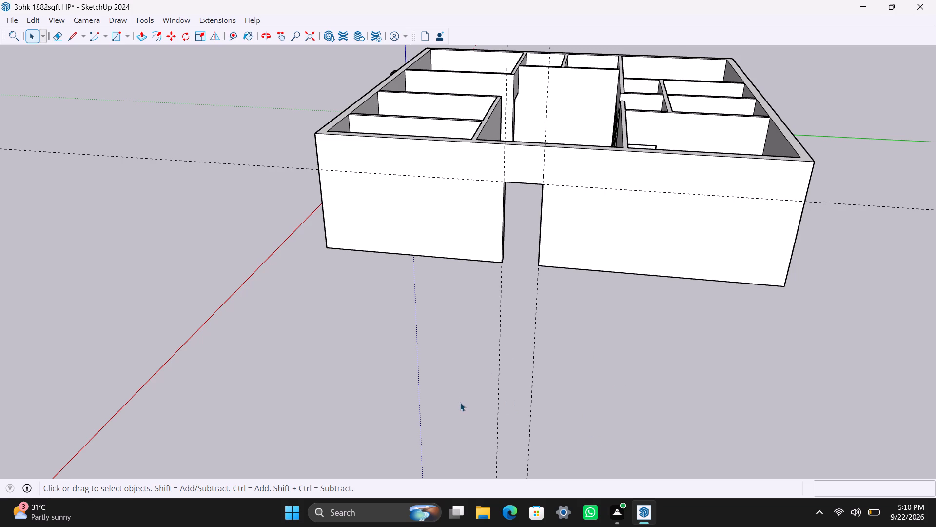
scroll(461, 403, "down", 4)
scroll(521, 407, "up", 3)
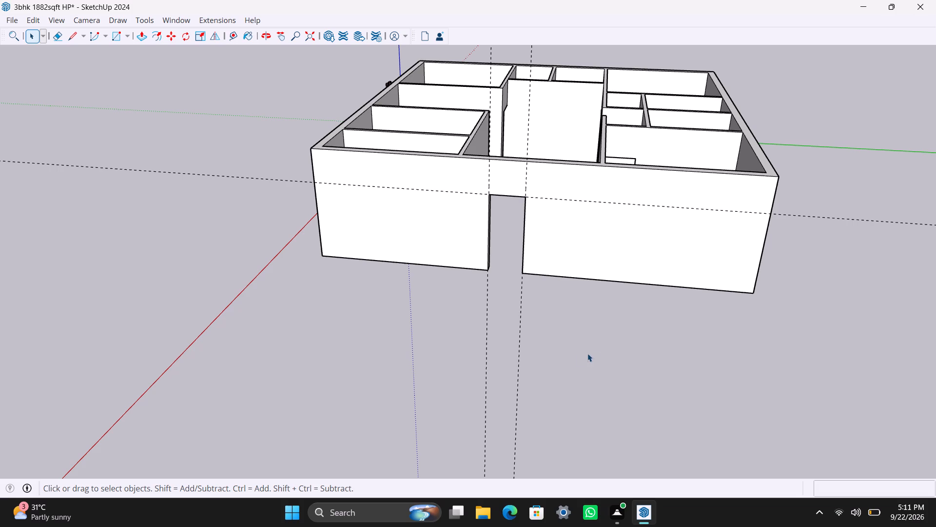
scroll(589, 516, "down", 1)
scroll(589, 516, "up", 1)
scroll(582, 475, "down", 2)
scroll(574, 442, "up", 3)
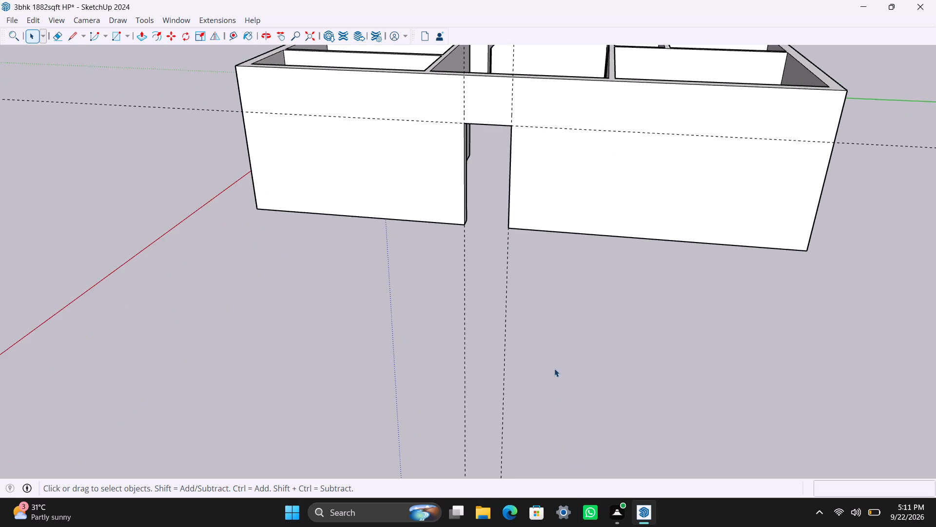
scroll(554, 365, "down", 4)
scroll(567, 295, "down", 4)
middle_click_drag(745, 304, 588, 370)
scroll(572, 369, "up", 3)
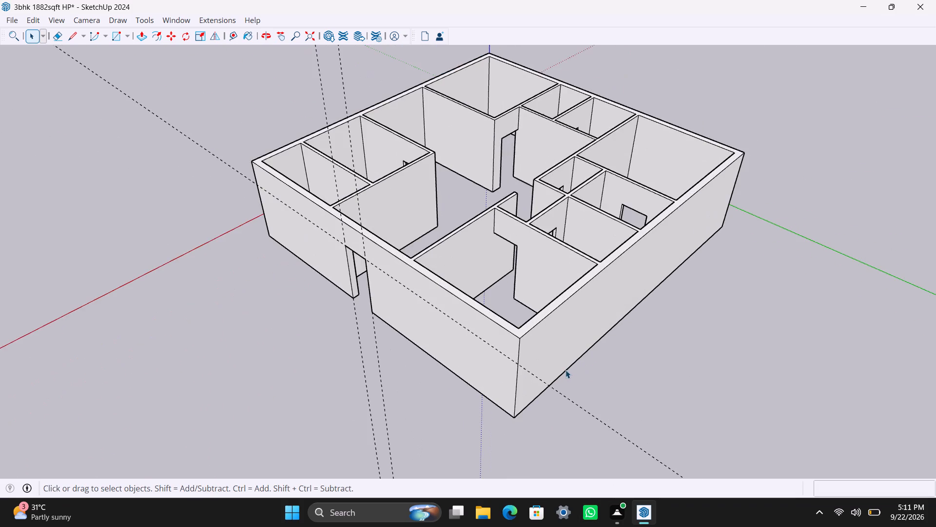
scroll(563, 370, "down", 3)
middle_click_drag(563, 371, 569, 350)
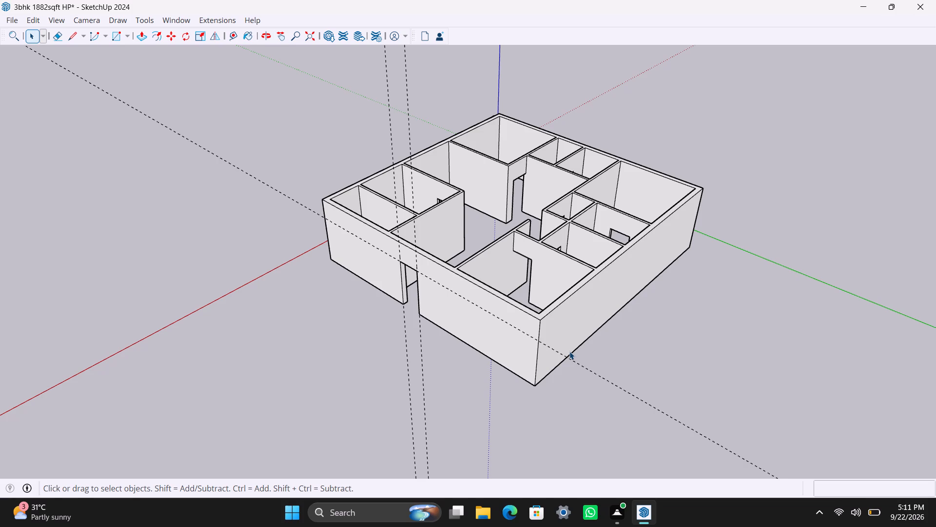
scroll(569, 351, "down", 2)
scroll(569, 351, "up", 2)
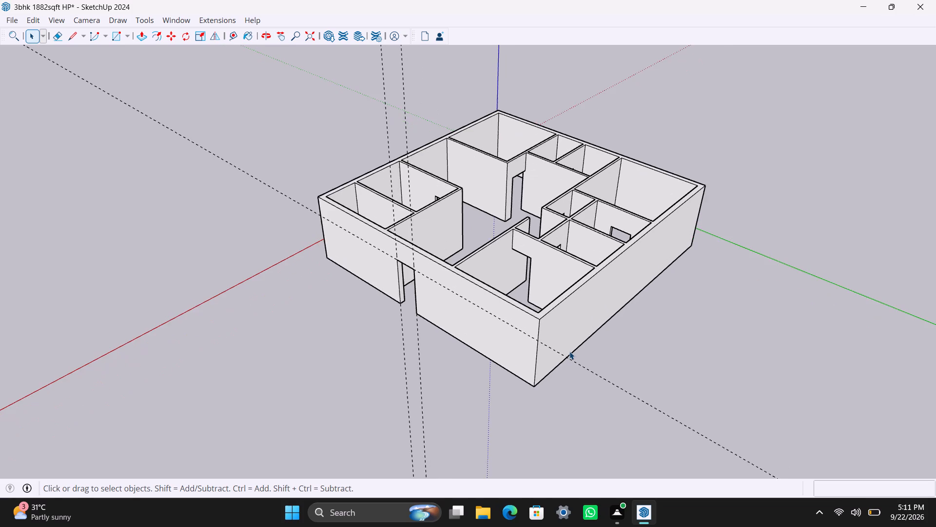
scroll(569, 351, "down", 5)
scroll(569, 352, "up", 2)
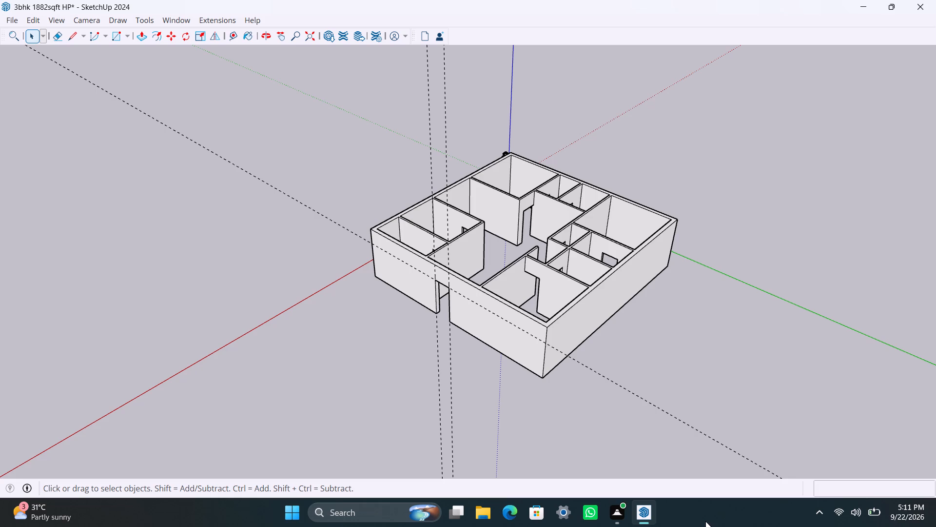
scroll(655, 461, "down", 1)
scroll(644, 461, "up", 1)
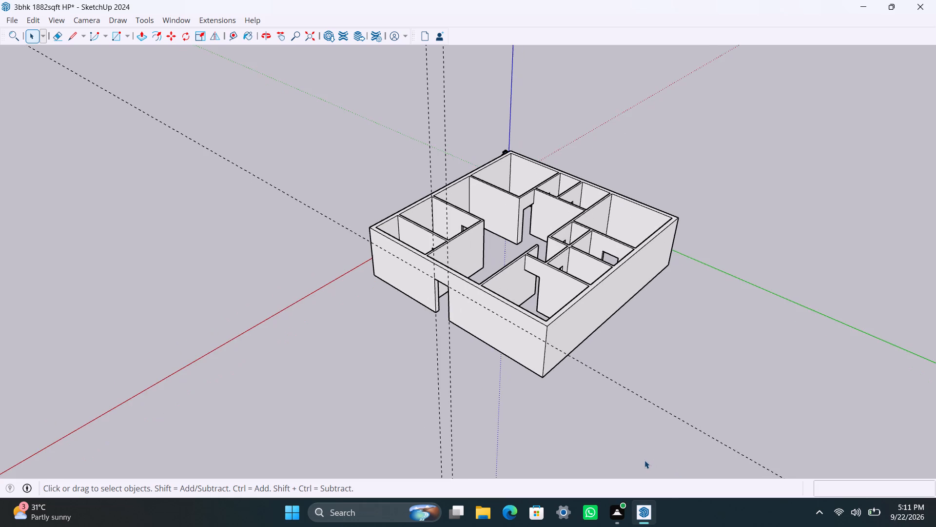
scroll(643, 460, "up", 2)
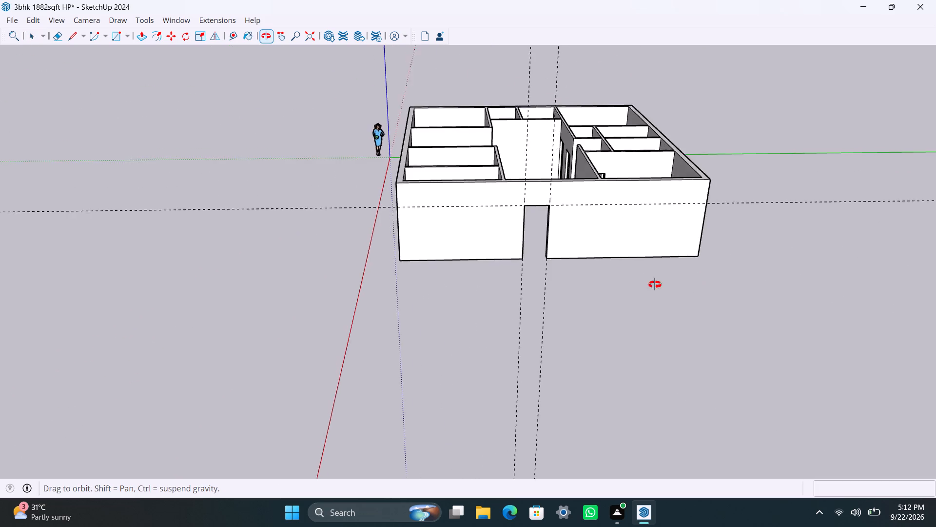
Examine the house from the front corner and along its closed side wall, from above and near ground level.
middle_click_drag(655, 284, 489, 278)
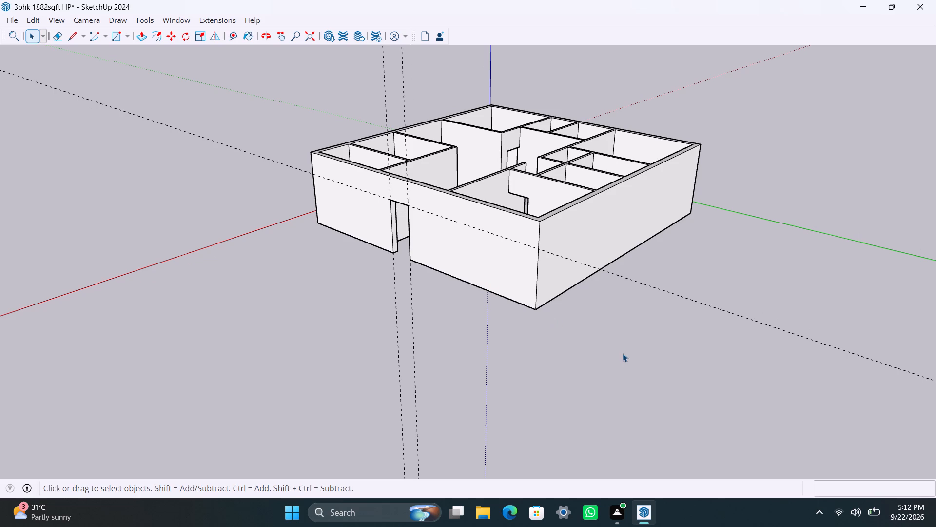
scroll(623, 354, "down", 1)
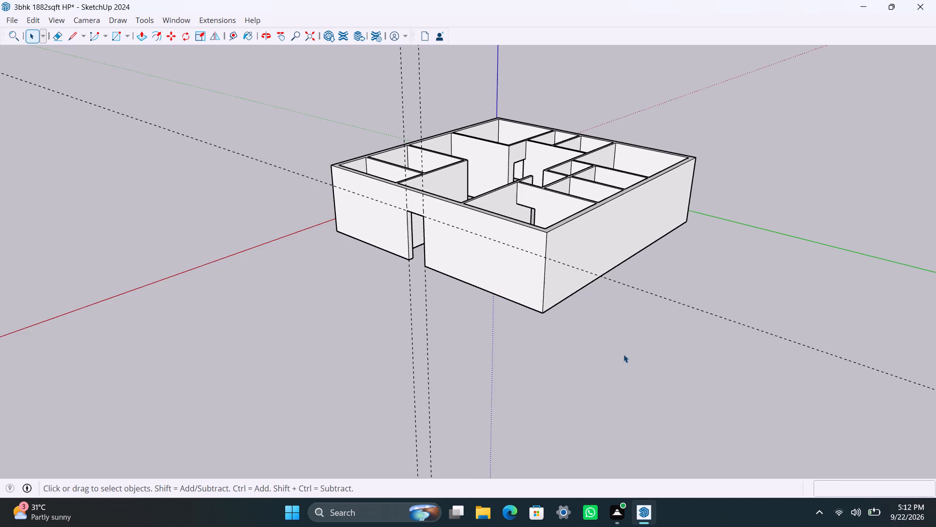
scroll(624, 354, "up", 1)
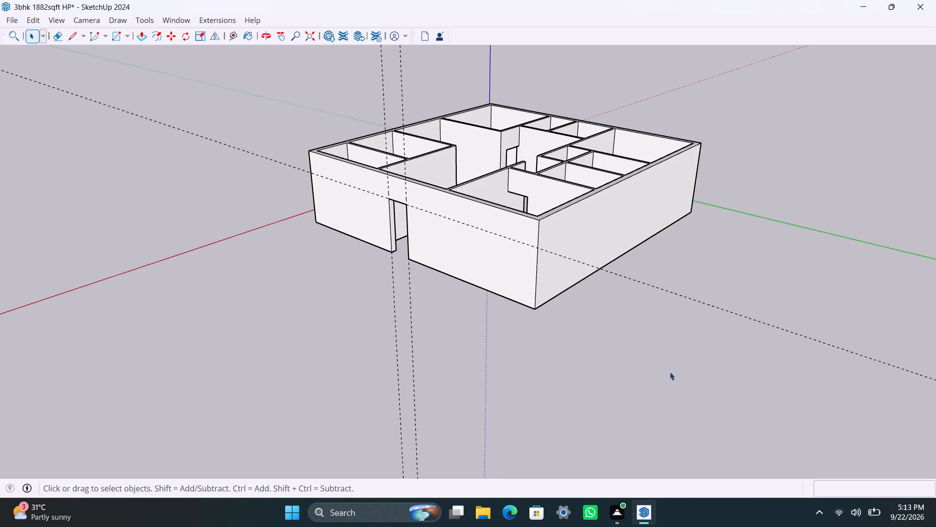
scroll(652, 372, "down", 2)
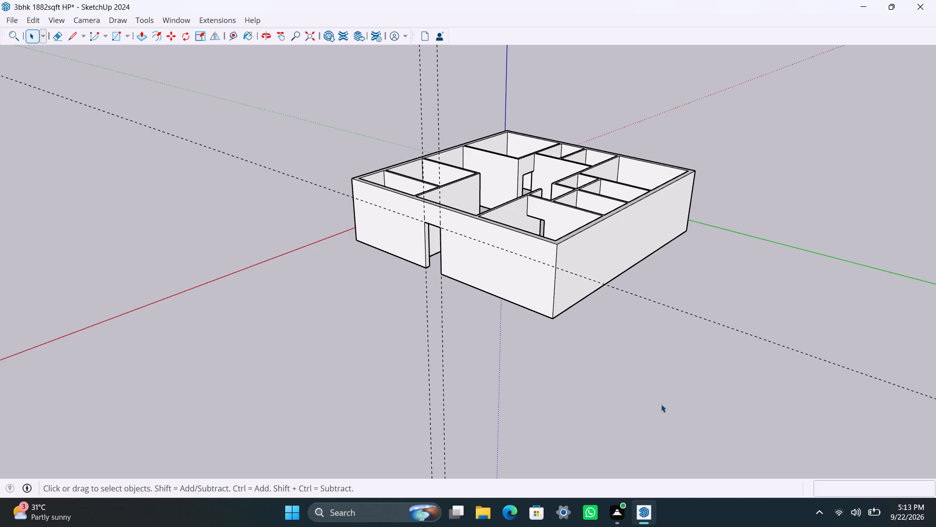
scroll(661, 404, "down", 2)
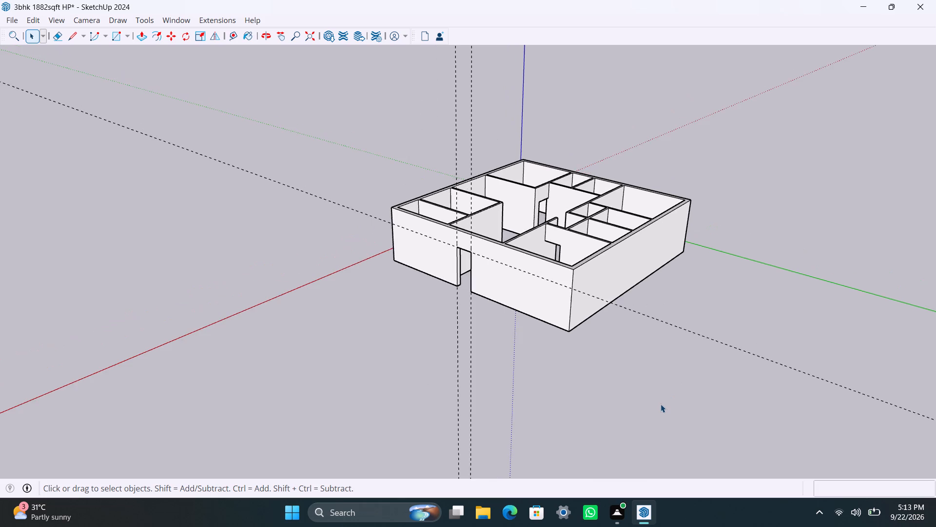
scroll(661, 404, "up", 2)
middle_click_drag(679, 414, 477, 398)
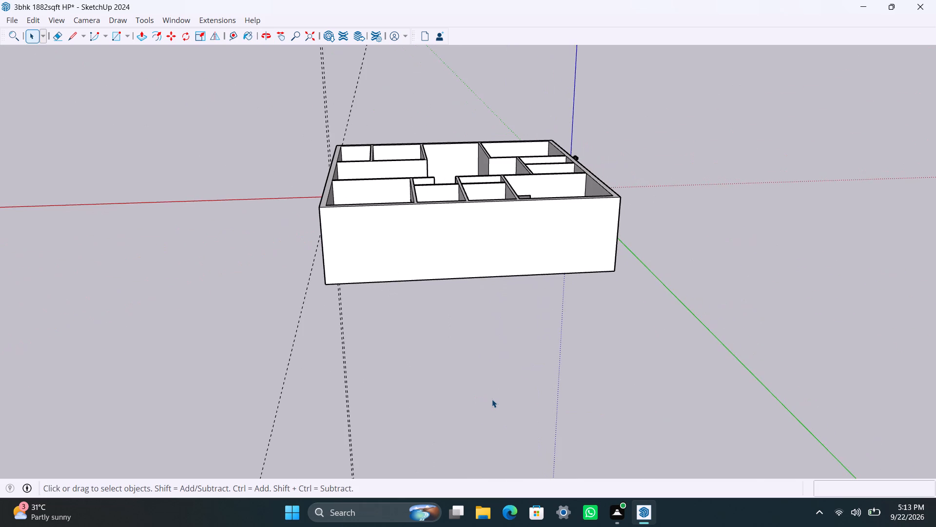
scroll(492, 399, "down", 3)
scroll(492, 399, "up", 2)
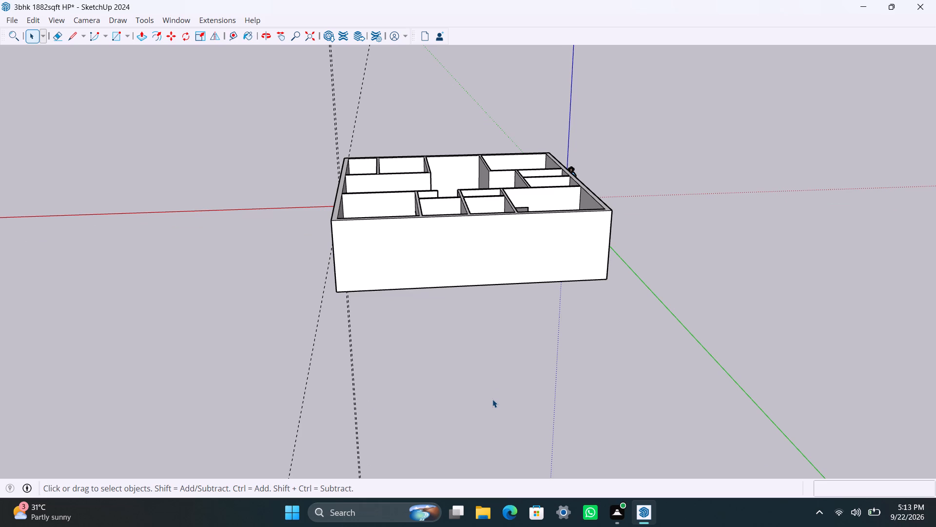
scroll(492, 399, "down", 1)
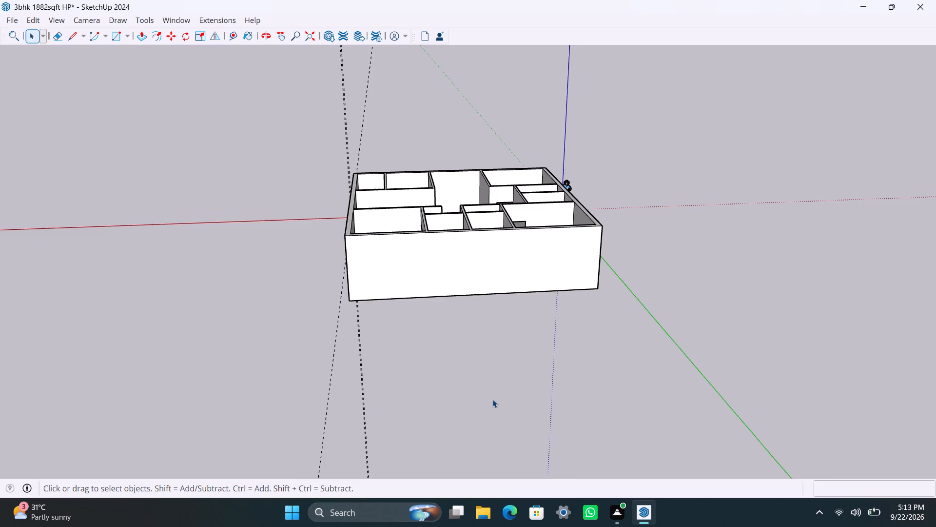
scroll(492, 399, "up", 3)
scroll(395, 327, "up", 2)
middle_click_drag(389, 315, 473, 280)
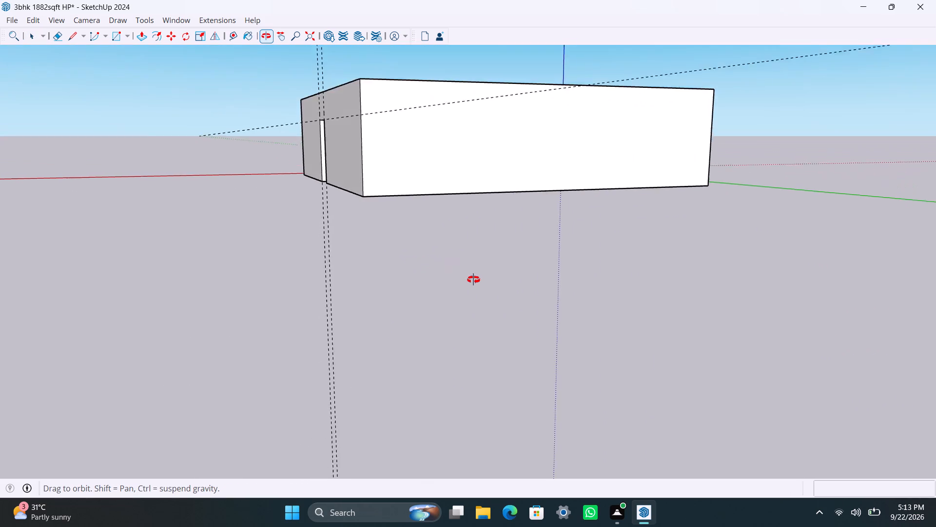
middle_click_drag(473, 280, 482, 299)
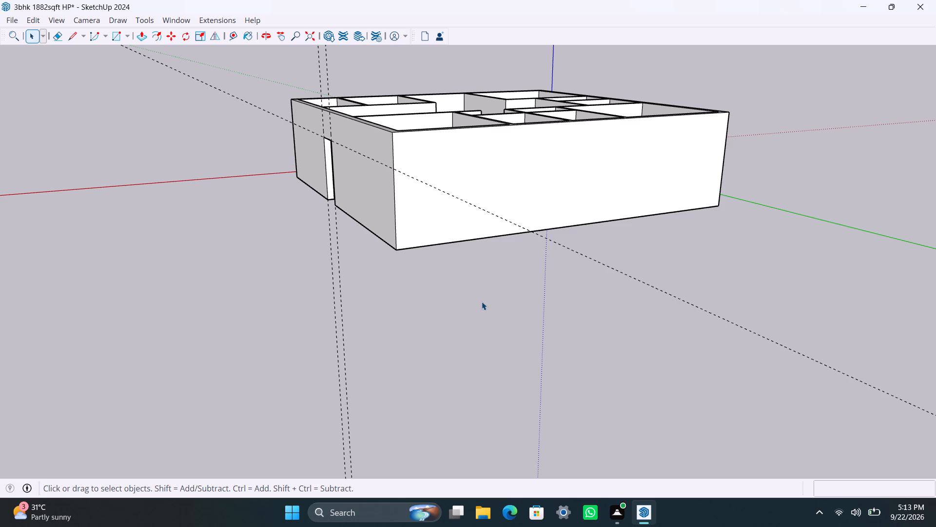
scroll(481, 302, "down", 1)
scroll(481, 302, "up", 2)
scroll(477, 267, "down", 4)
scroll(493, 251, "up", 3)
middle_click_drag(497, 262, 462, 272)
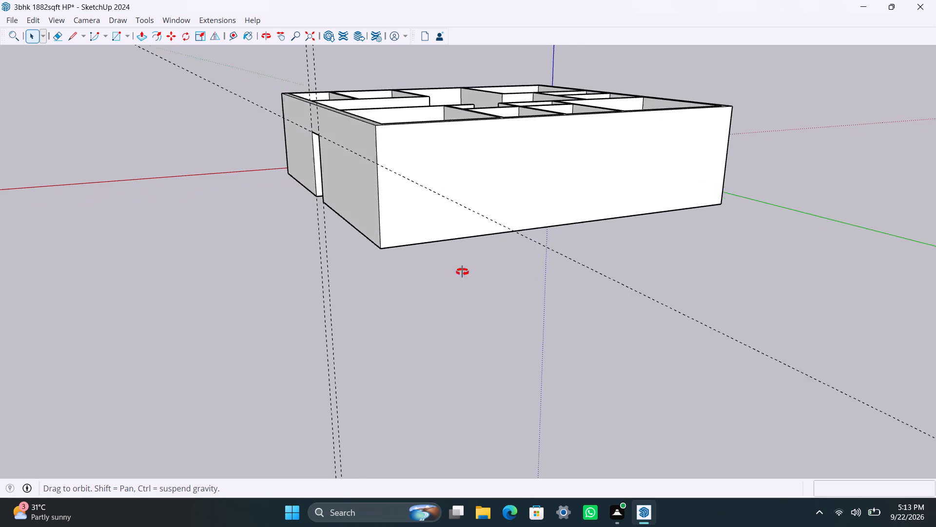
middle_click_drag(462, 272, 437, 277)
scroll(451, 278, "down", 3)
scroll(459, 279, "up", 1)
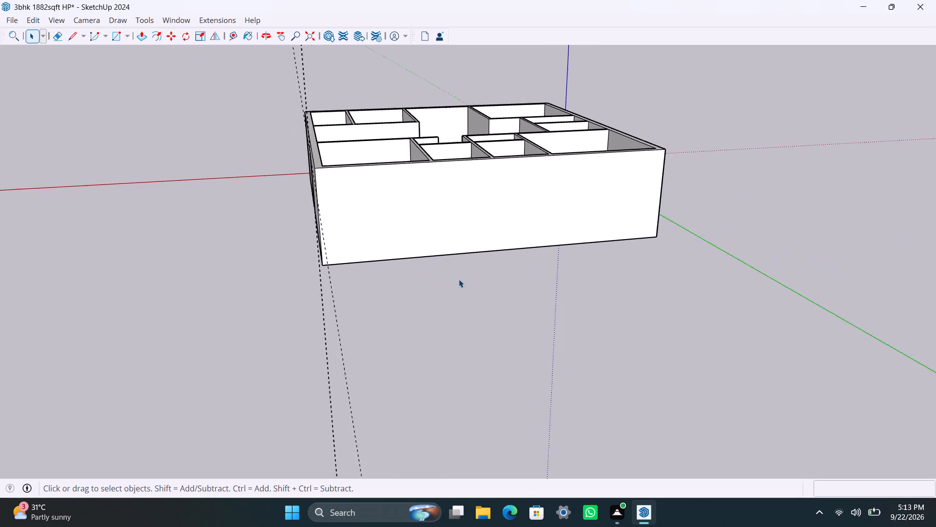
scroll(459, 279, "up", 1)
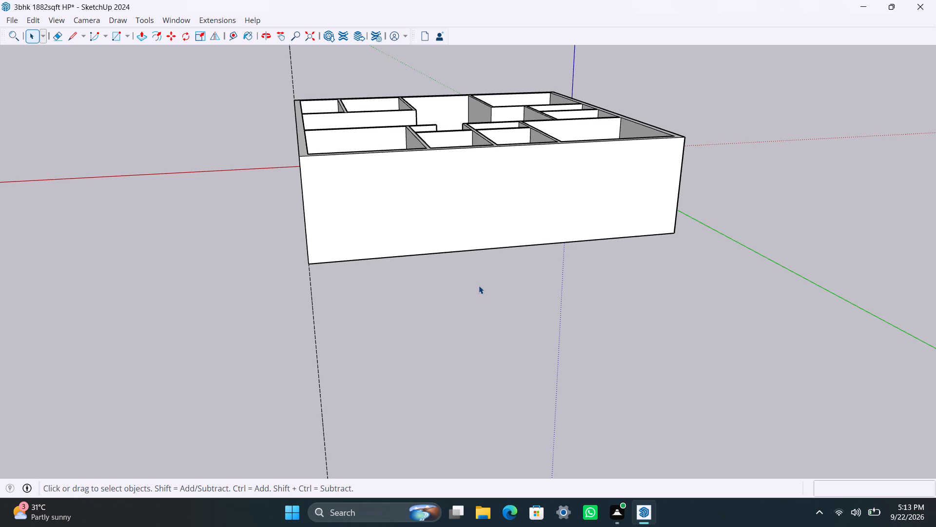
scroll(479, 285, "down", 3)
scroll(477, 286, "up", 4)
scroll(390, 256, "up", 3)
middle_click_drag(404, 286, 333, 226)
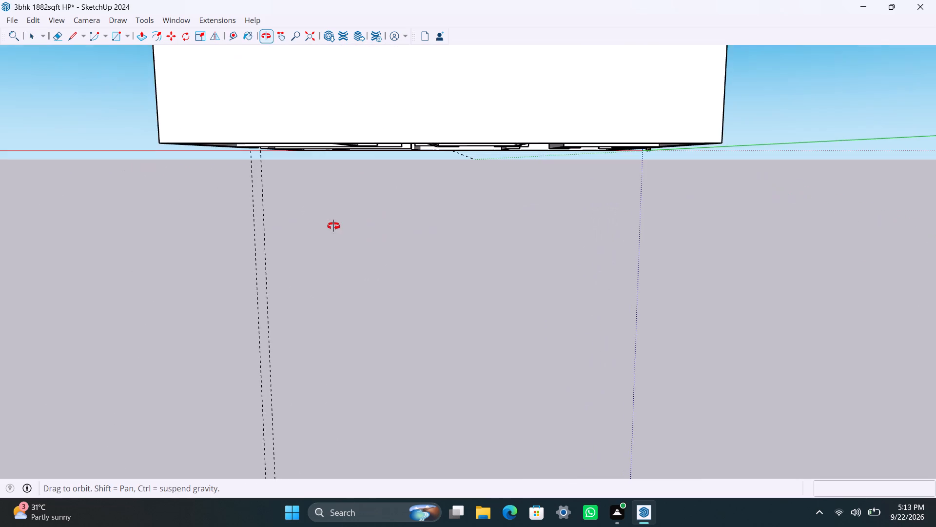
middle_click_drag(333, 226, 333, 227)
scroll(332, 266, "down", 5)
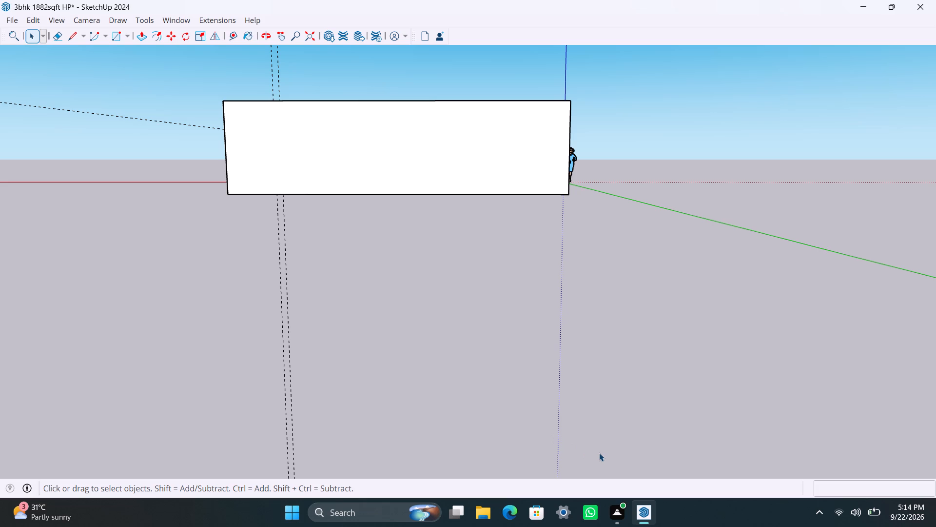
scroll(496, 162, "down", 4)
middle_click_drag(427, 189, 409, 284)
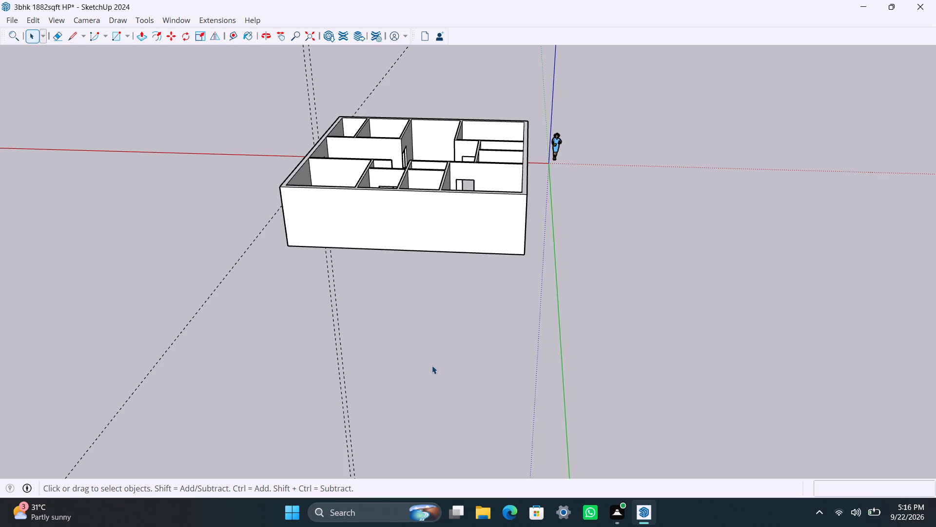
Examine the room layout and the main entrance doorway from above the front of the house.
scroll(418, 369, "down", 1)
scroll(391, 337, "up", 4)
middle_click_drag(378, 311, 844, 384)
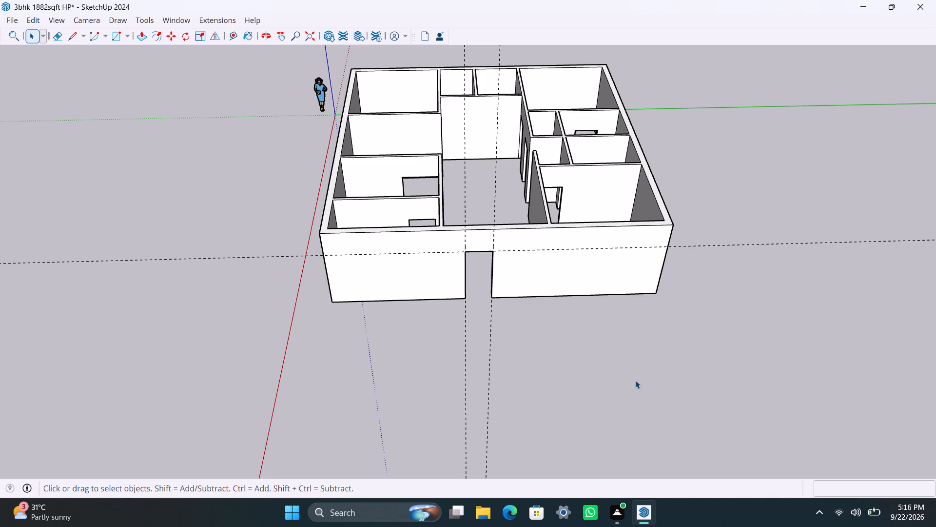
scroll(634, 379, "up", 1)
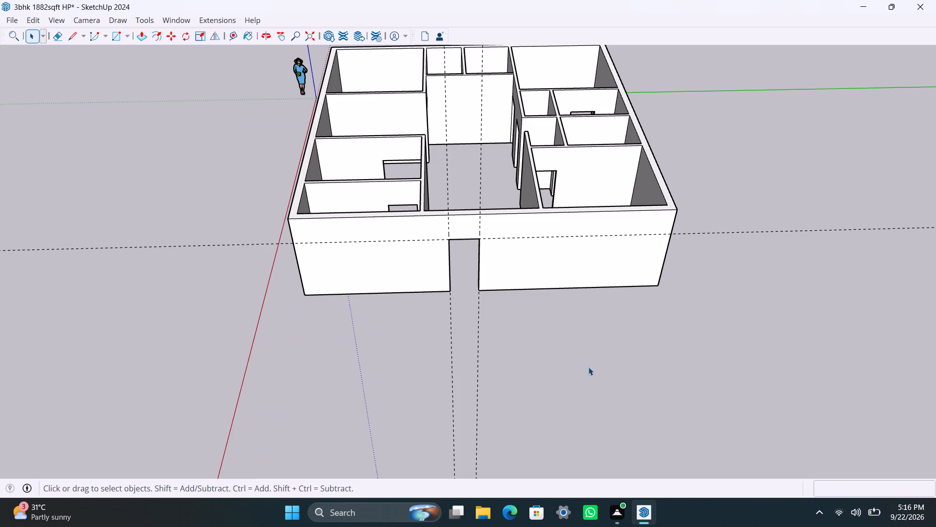
middle_click_drag(584, 365, 529, 307)
scroll(537, 353, "down", 2)
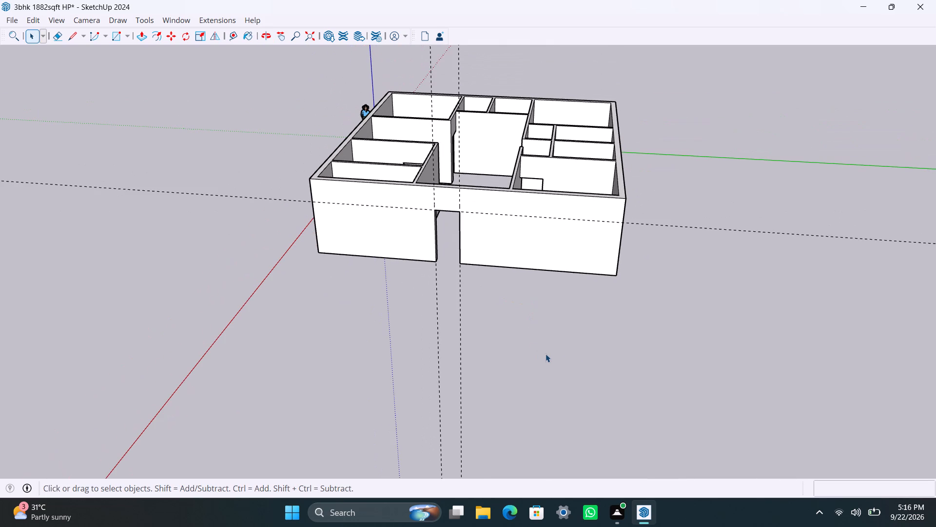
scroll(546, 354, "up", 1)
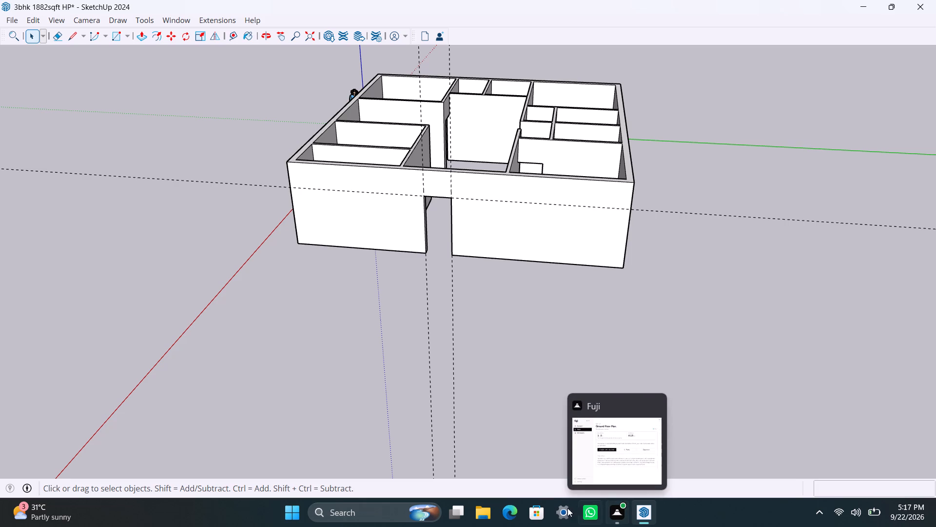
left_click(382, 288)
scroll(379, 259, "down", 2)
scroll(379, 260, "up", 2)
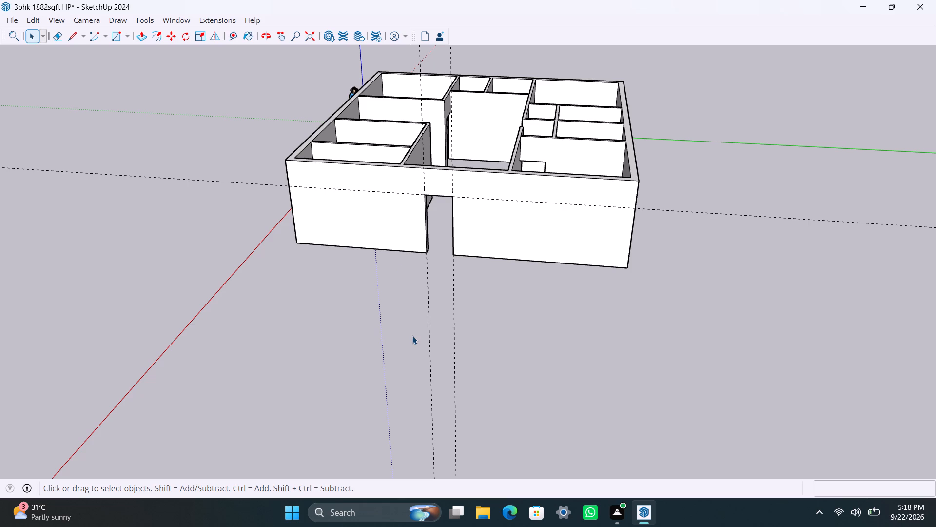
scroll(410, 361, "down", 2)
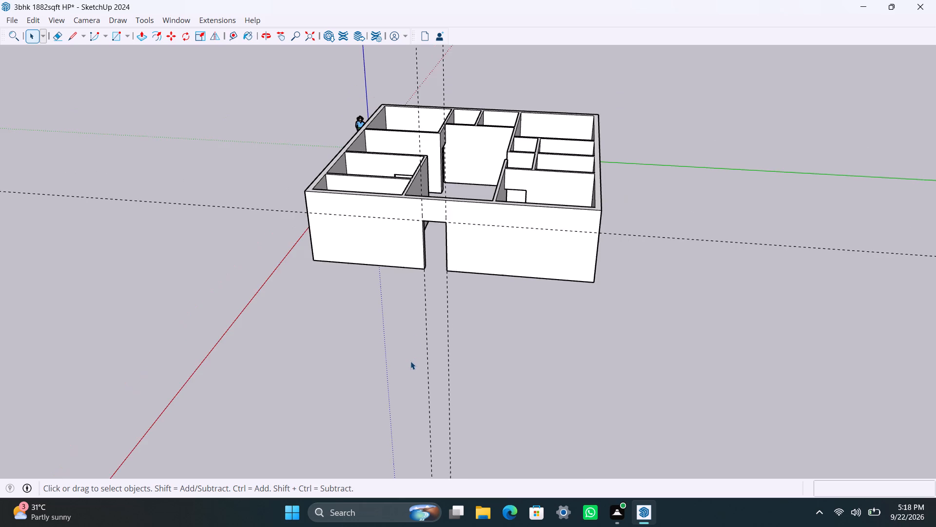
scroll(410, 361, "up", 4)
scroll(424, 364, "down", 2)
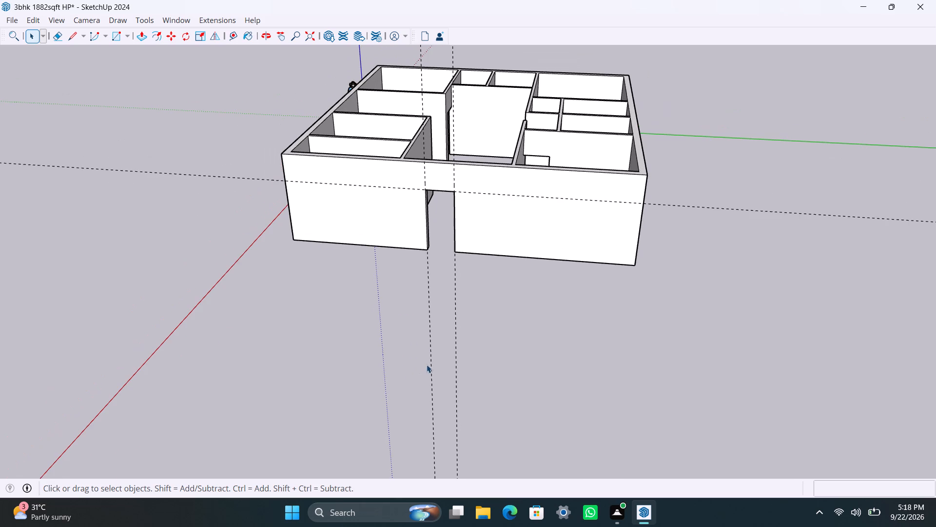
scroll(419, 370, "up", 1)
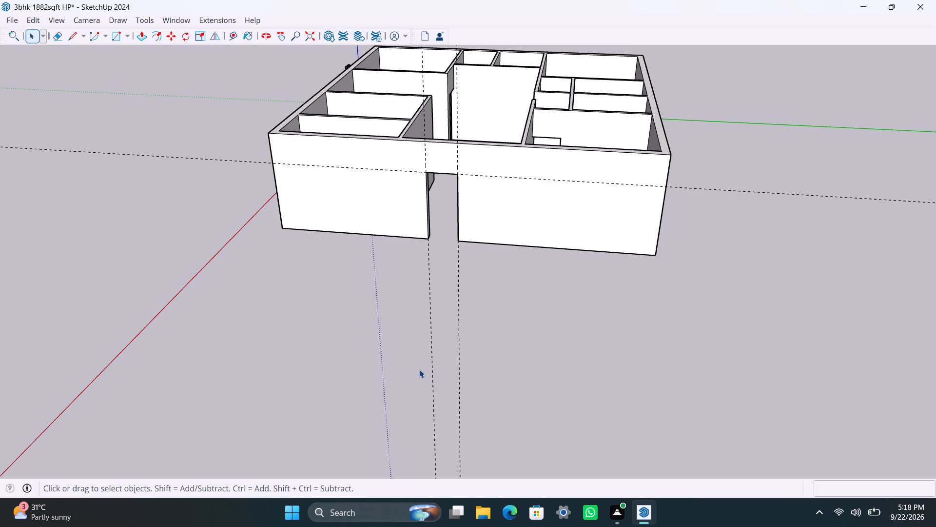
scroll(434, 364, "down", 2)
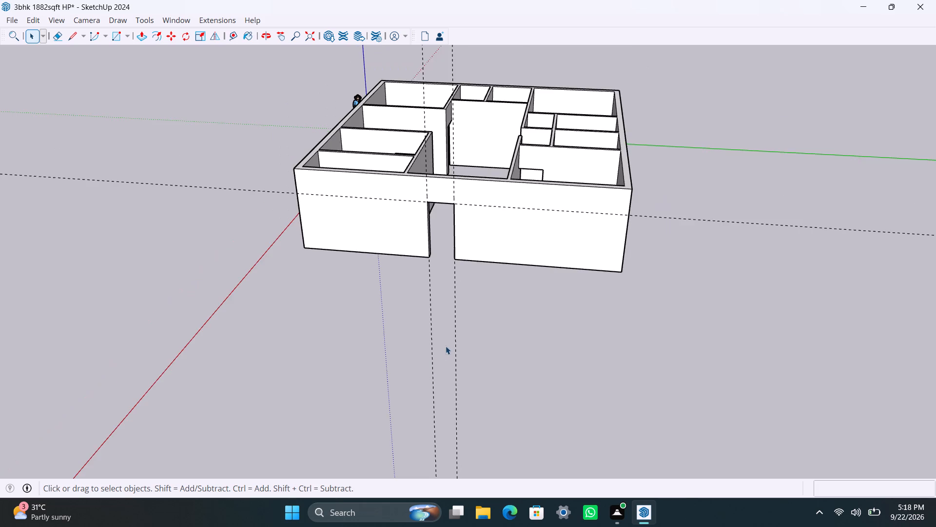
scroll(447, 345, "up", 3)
Examine the front corner of the house closely, including the entrance doorway and the rooms beside it.
middle_click_drag(487, 341, 351, 350)
scroll(448, 314, "up", 1)
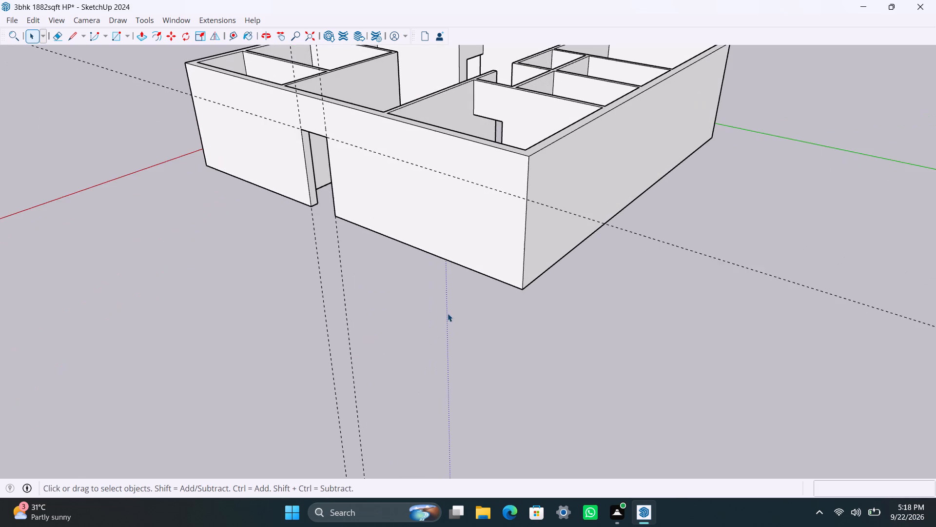
scroll(450, 313, "down", 1)
middle_click_drag(451, 311, 466, 308)
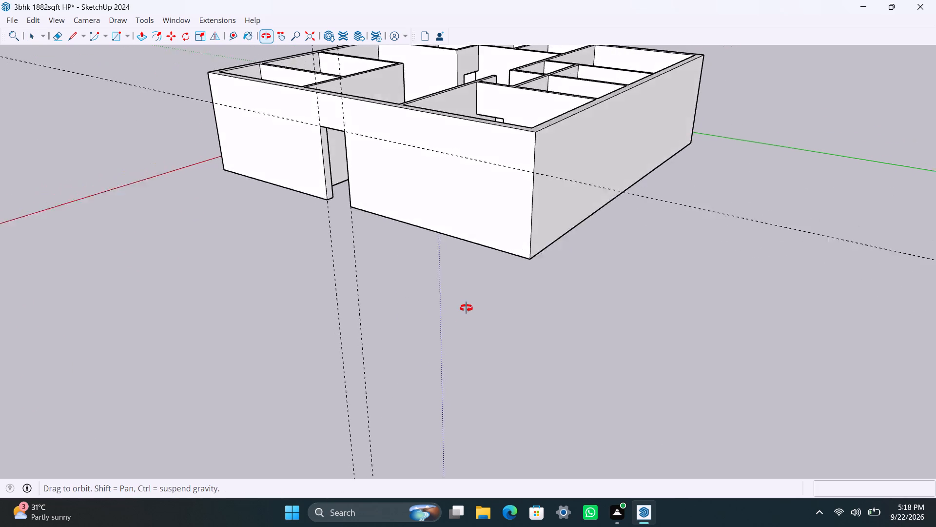
middle_click_drag(466, 308, 468, 375)
scroll(488, 336, "up", 1)
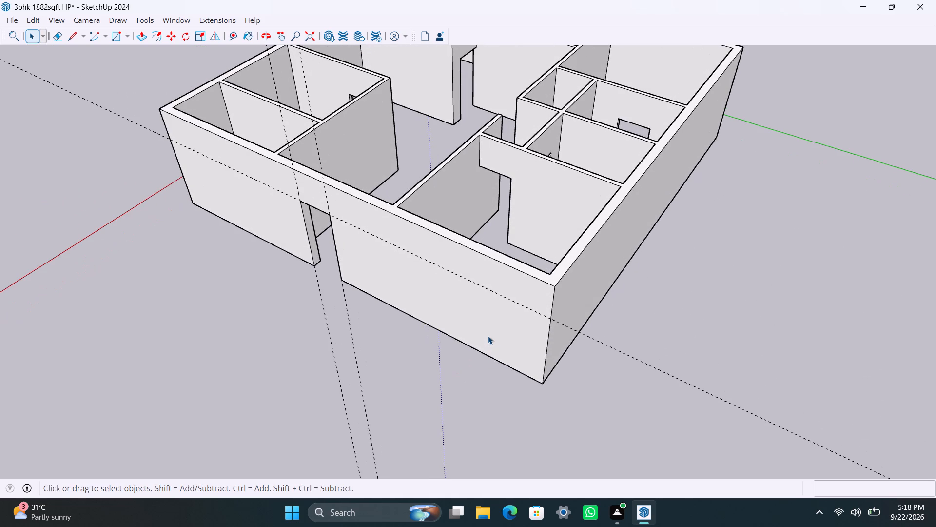
scroll(488, 336, "up", 1)
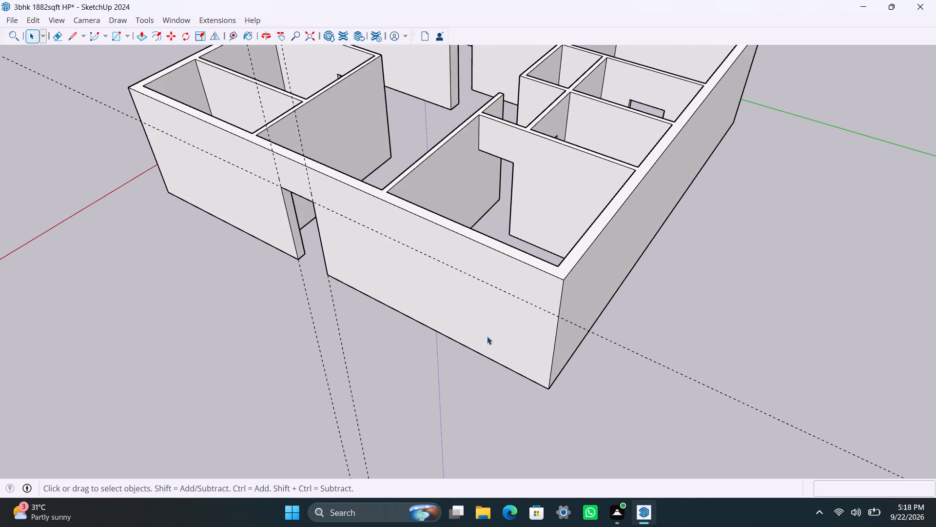
scroll(487, 336, "up", 1)
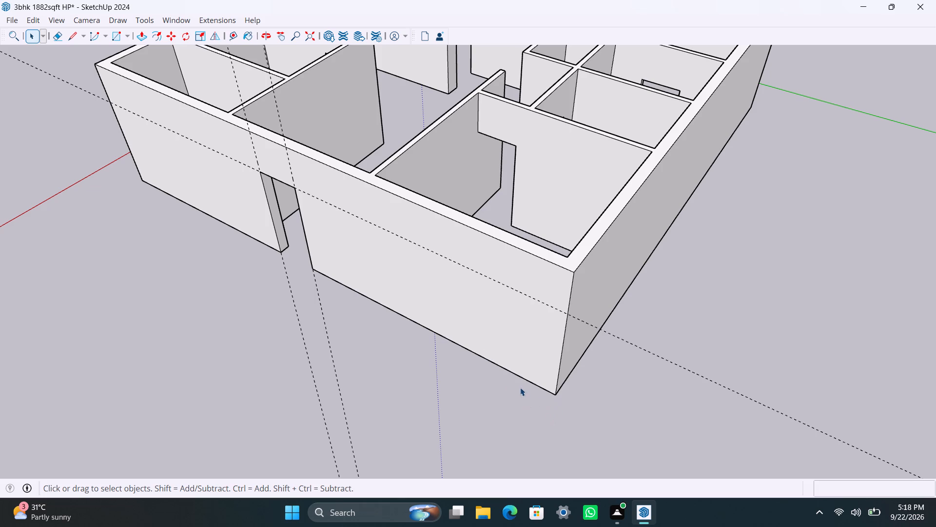
scroll(539, 386, "down", 1)
scroll(539, 387, "up", 1)
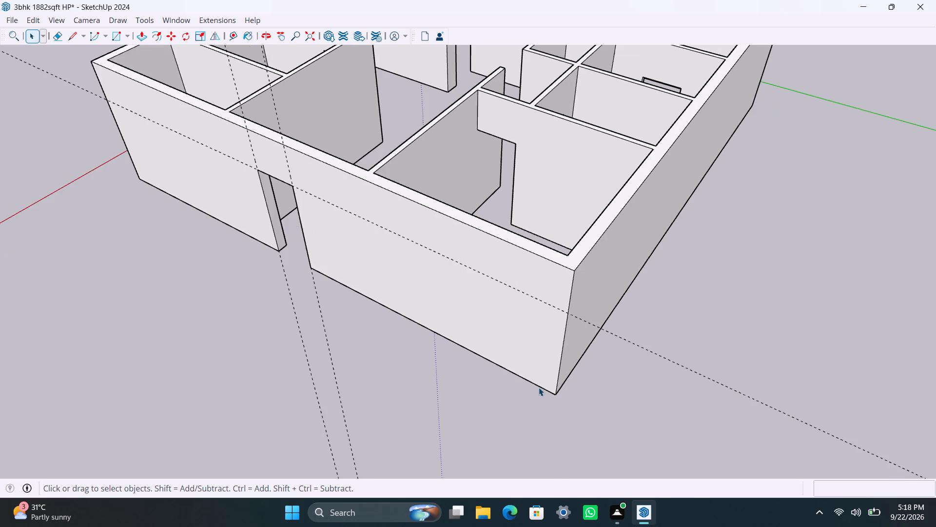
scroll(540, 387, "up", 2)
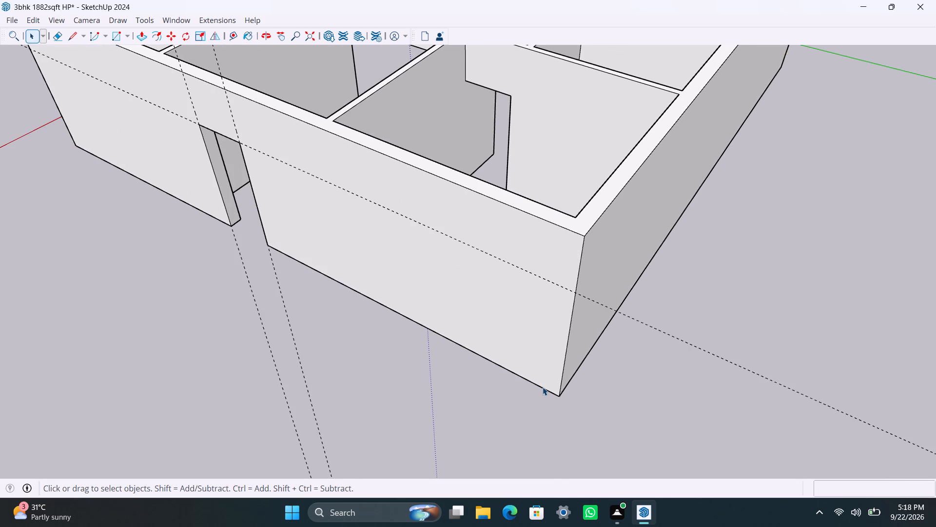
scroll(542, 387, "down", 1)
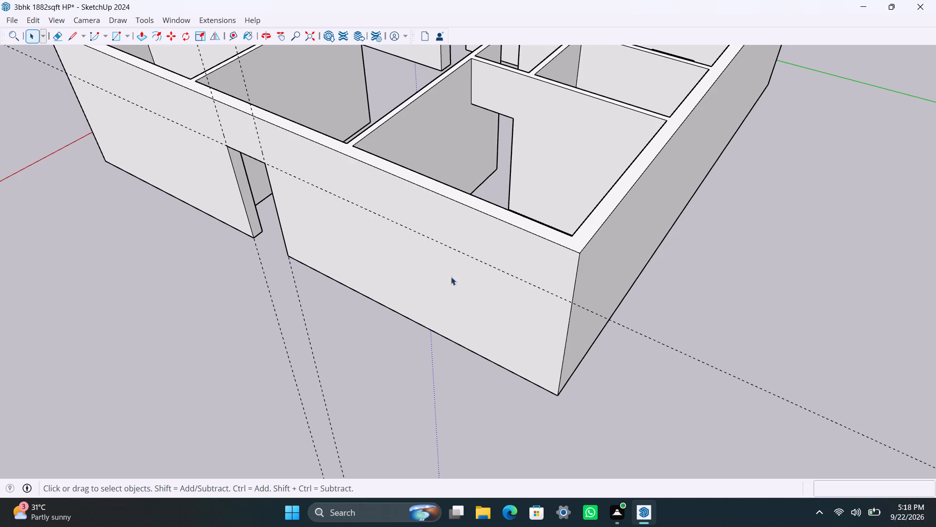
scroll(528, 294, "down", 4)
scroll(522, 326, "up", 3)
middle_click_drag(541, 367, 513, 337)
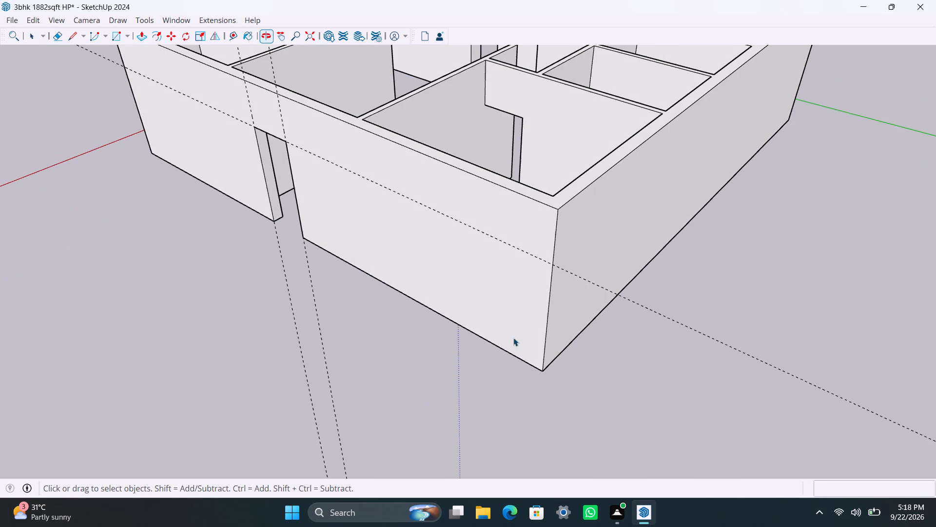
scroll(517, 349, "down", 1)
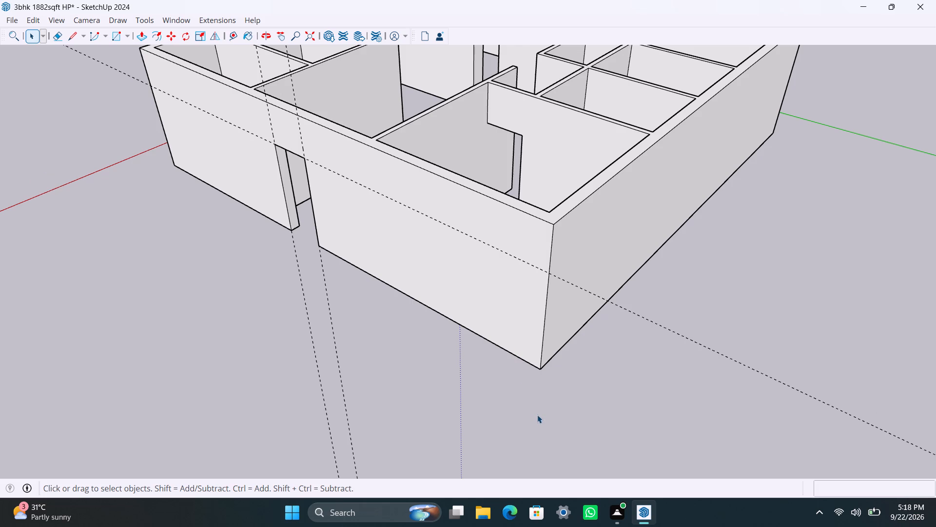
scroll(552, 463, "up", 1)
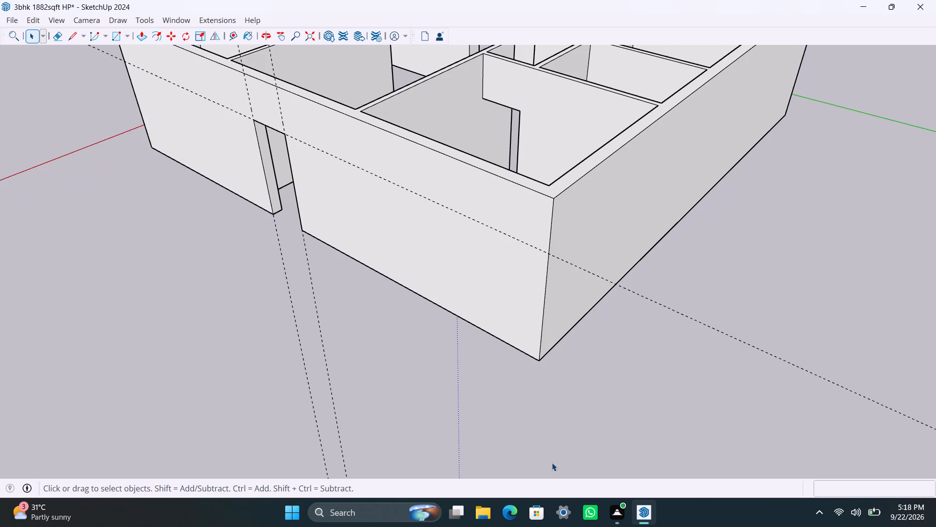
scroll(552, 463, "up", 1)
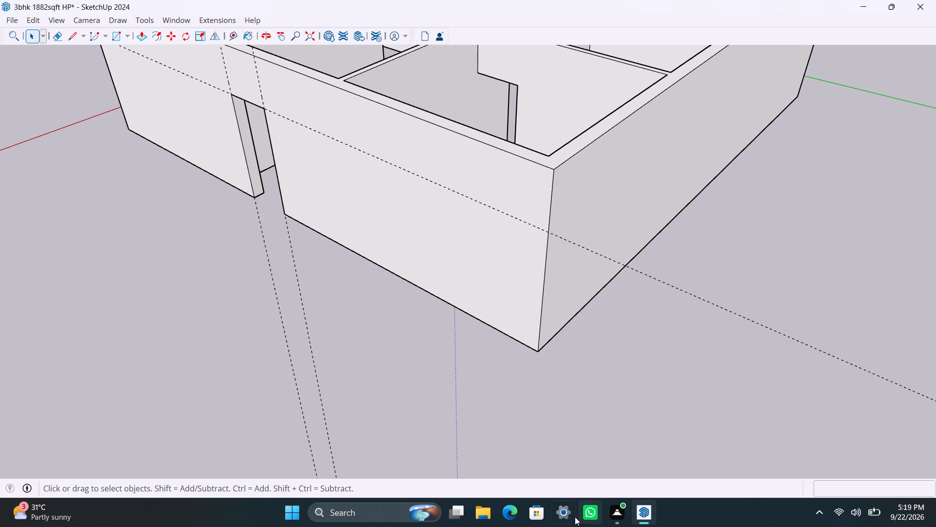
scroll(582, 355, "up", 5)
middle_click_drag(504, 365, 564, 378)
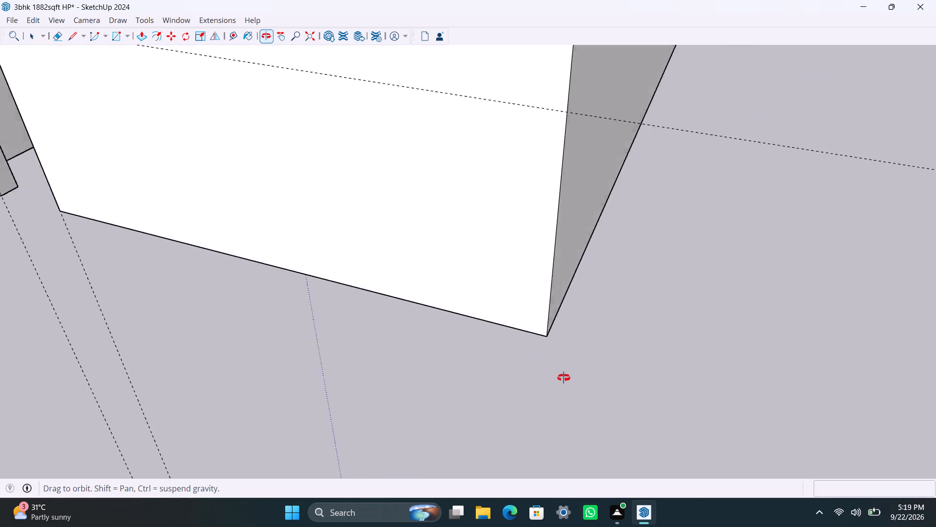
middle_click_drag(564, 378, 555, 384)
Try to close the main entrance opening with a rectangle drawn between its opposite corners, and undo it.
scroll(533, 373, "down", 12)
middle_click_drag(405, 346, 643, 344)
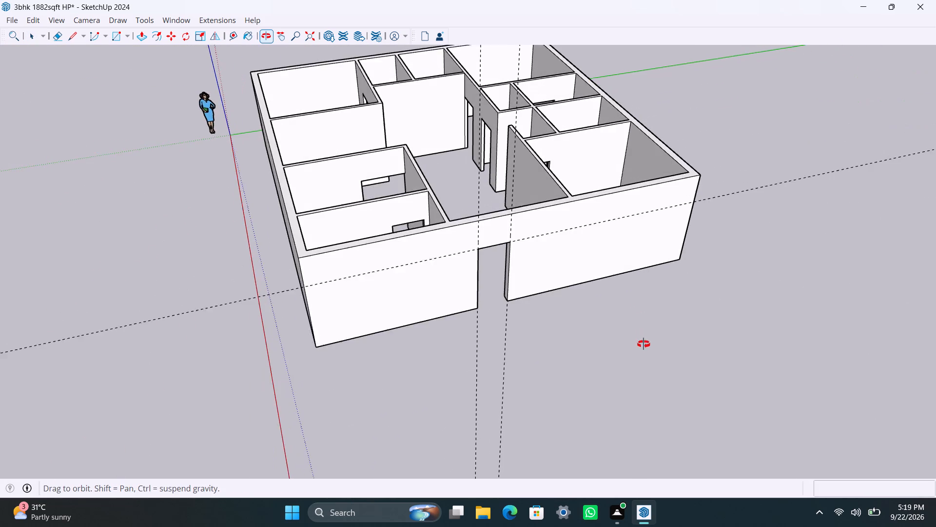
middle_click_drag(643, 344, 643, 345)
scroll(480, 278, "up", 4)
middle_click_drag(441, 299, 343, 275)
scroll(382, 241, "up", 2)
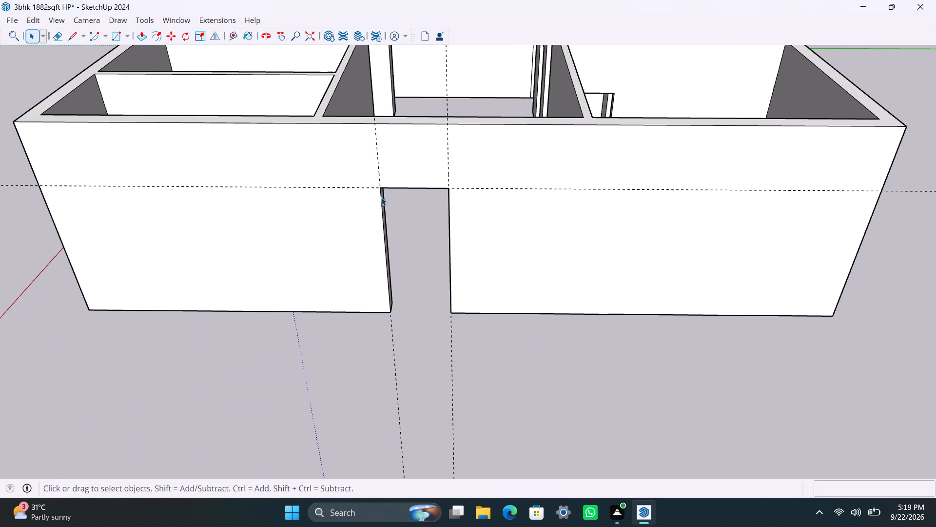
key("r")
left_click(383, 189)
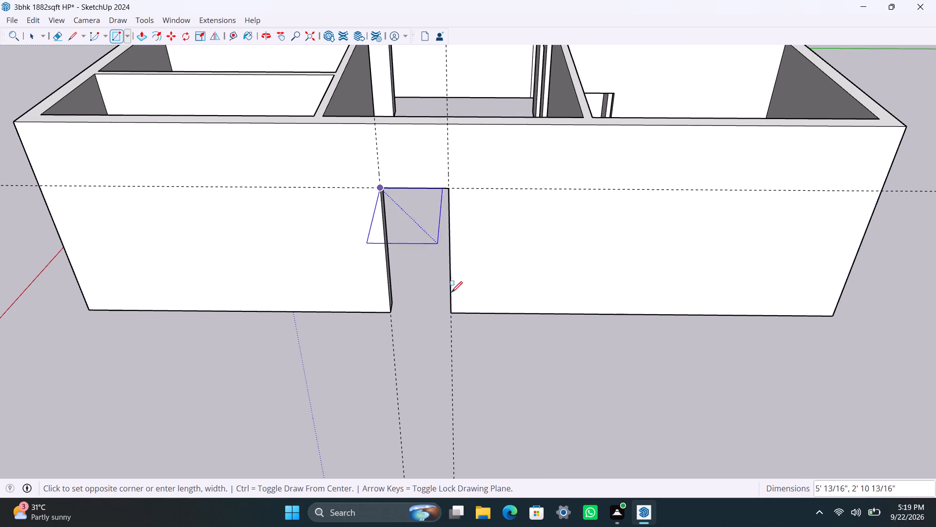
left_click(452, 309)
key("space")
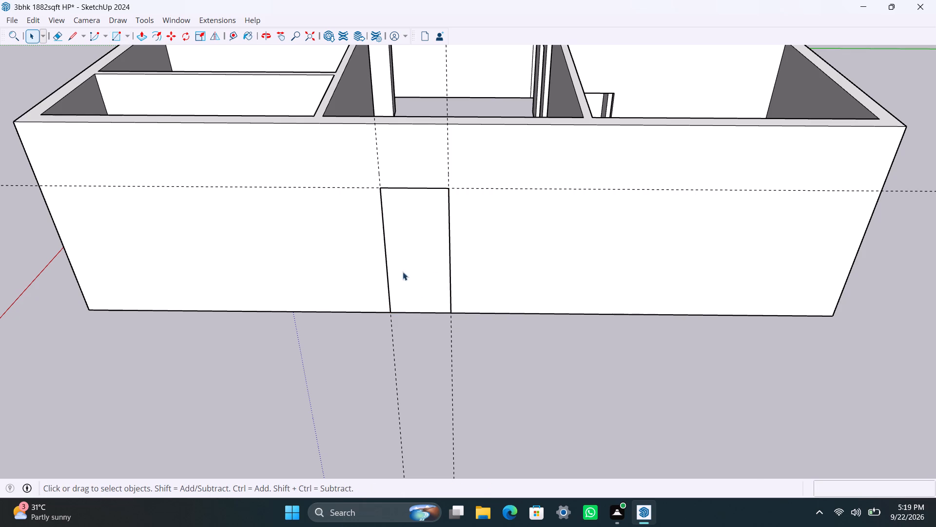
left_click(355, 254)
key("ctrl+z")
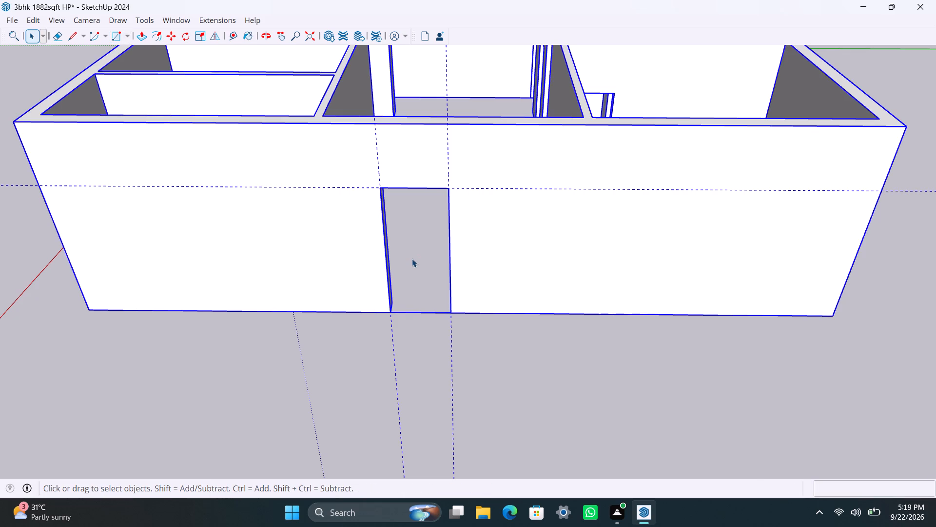
Inside the house wall group, draw a rectangle filling the main entrance opening and make it a separate group.
key("space")
double_click(532, 277)
scroll(330, 177, "up", 3)
scroll(341, 278, "up", 1)
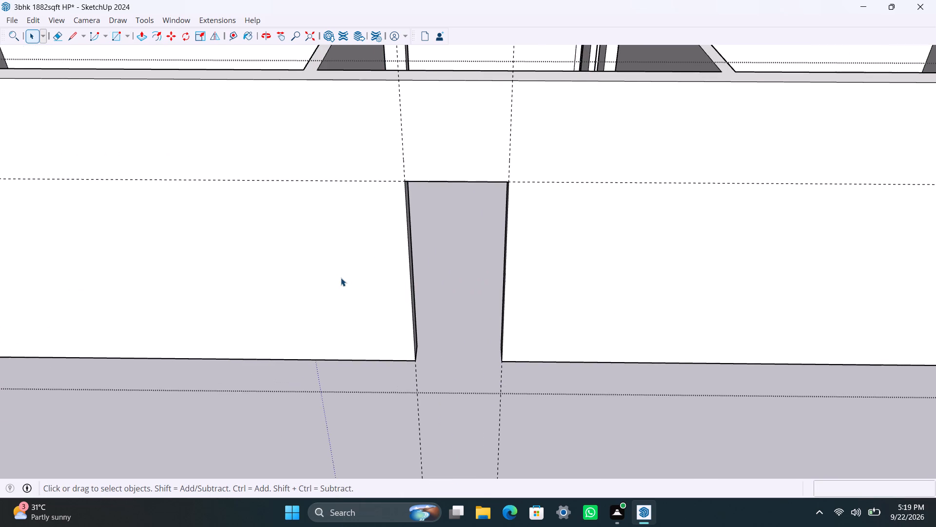
scroll(372, 241, "up", 2)
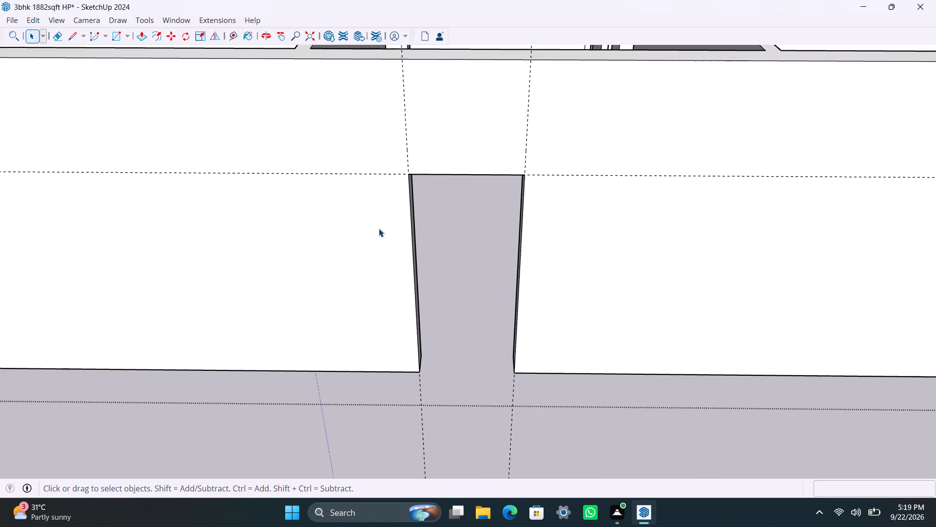
key("r")
left_click(412, 166)
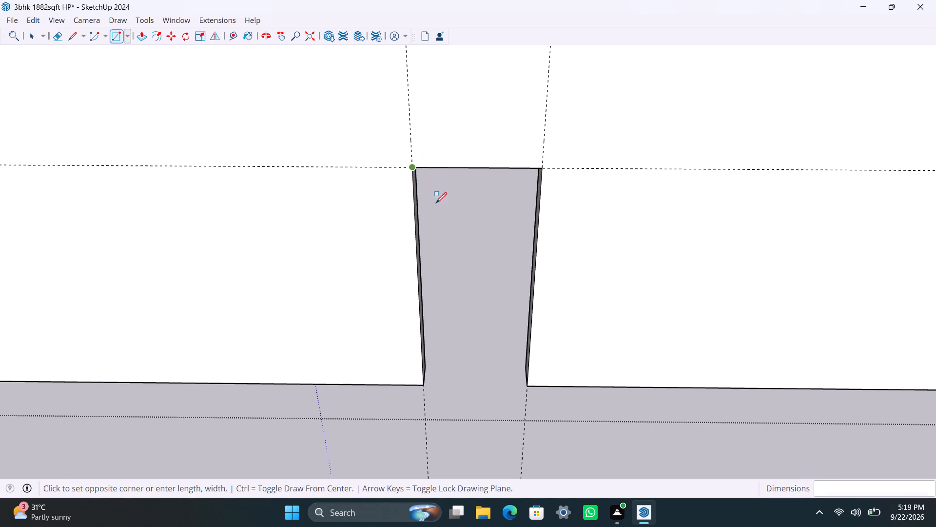
left_click(529, 381)
key("space")
double_click(467, 337)
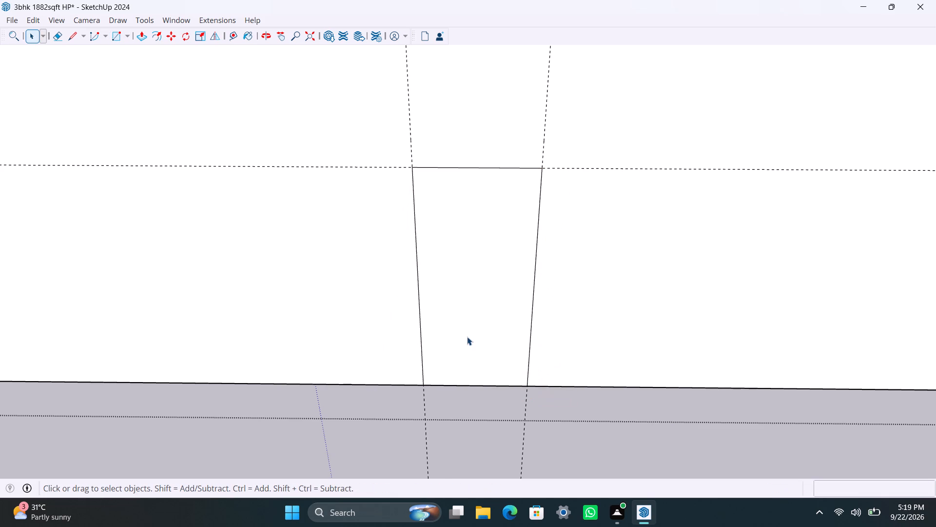
right_click(465, 339)
left_click(543, 153)
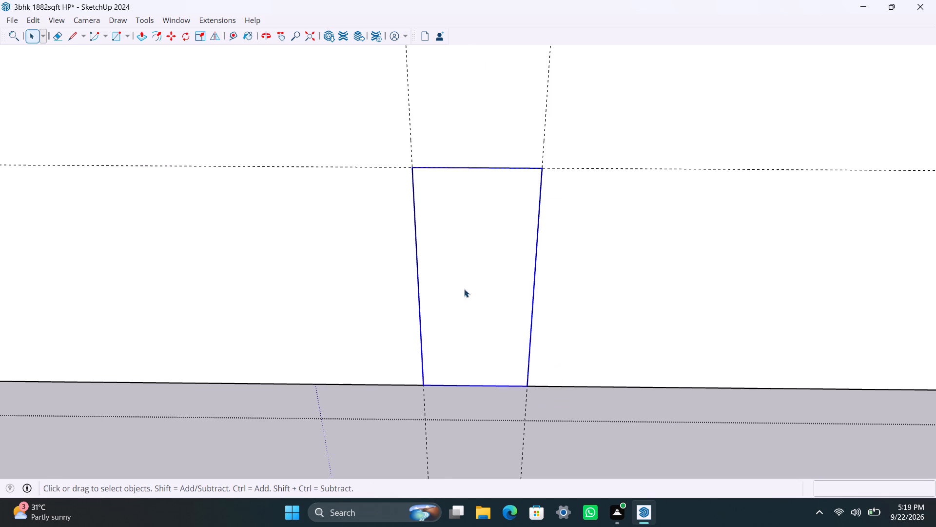
Open the new entrance group and offset the rectangle's outline 2" inward to form the door frame border.
triple_click(440, 272)
key("f")
left_click(439, 269)
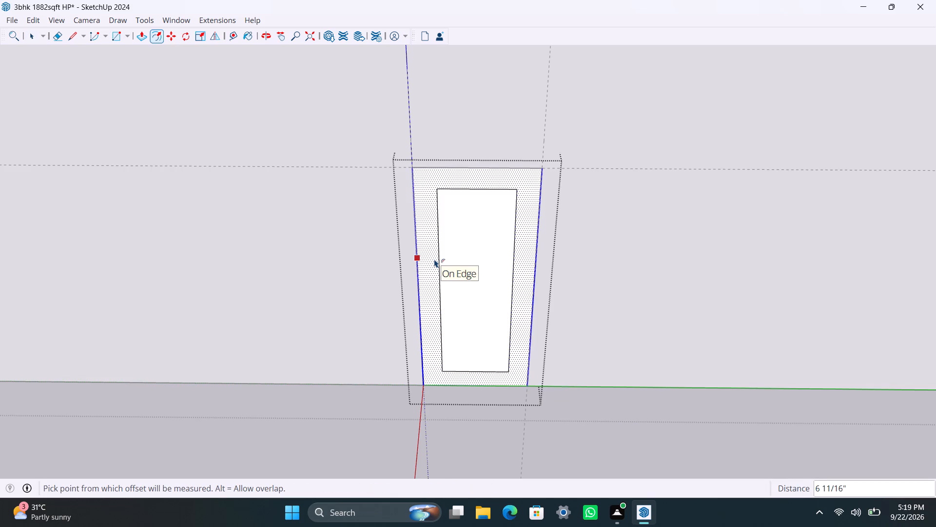
type("2\"")
key("Return")
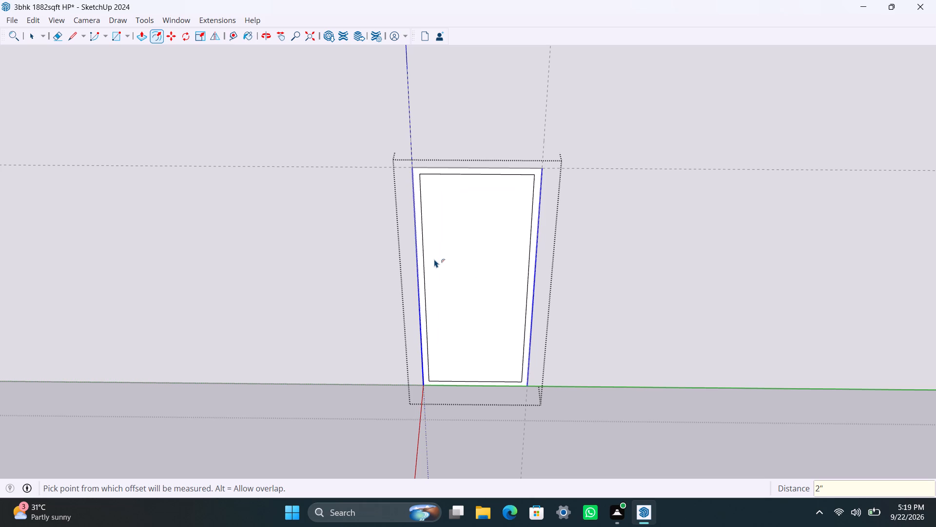
key("space")
Delete the inner face of the entrance rectangle, leaving only the 2" frame border.
scroll(477, 293, "up", 2)
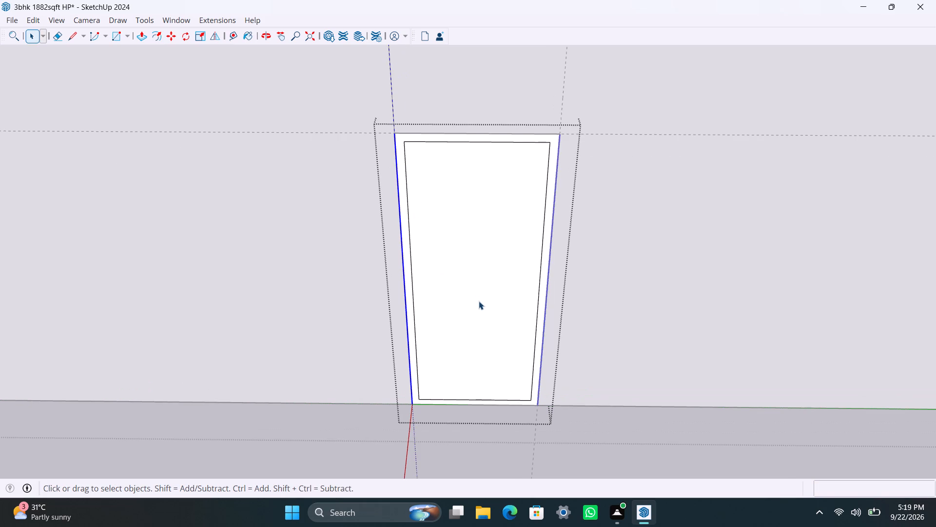
scroll(483, 323, "up", 2)
left_click(484, 323)
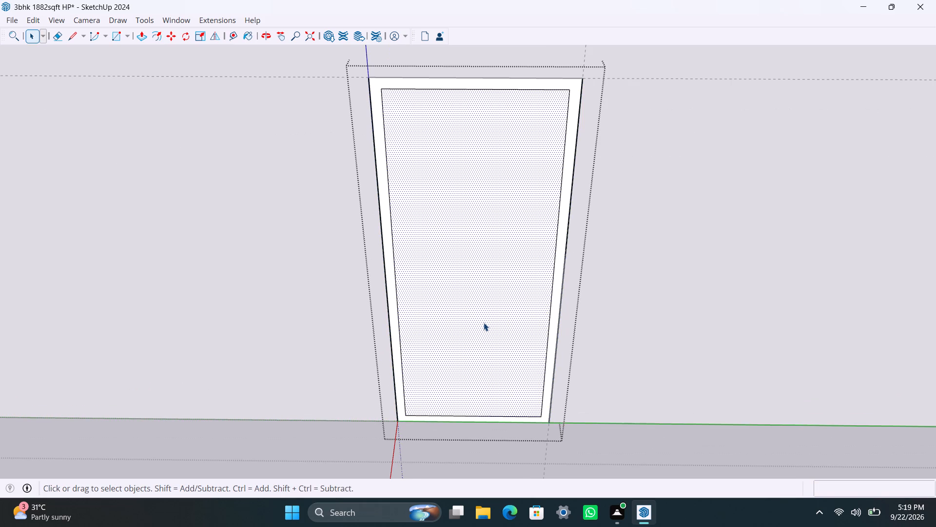
key("p")
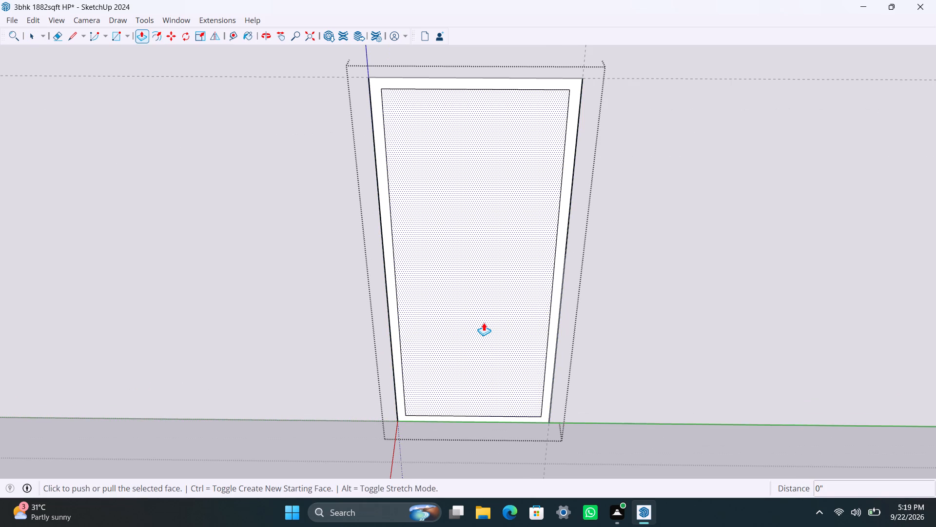
key("space")
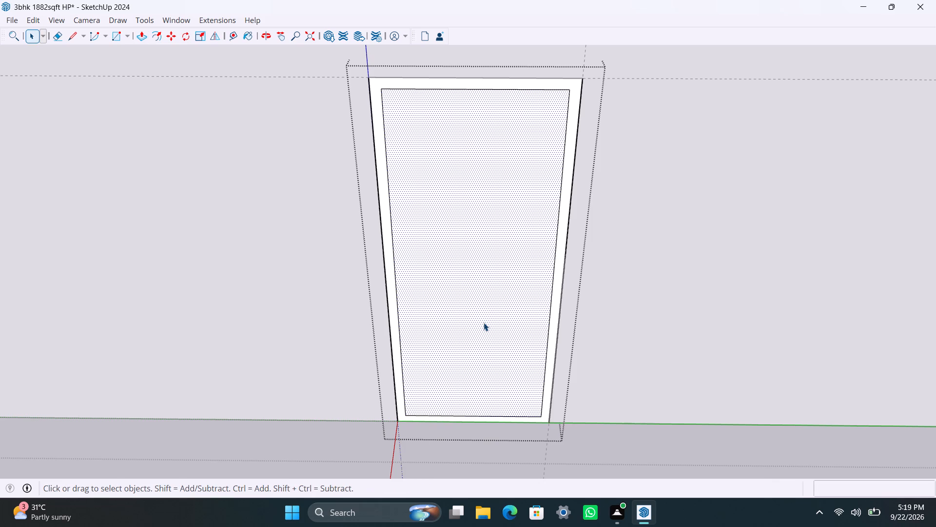
key("Delete")
Push/Pull the entrance frame's border face 2.5" into the wall opening.
scroll(429, 379, "up", 4)
scroll(390, 403, "up", 2)
left_click(382, 400)
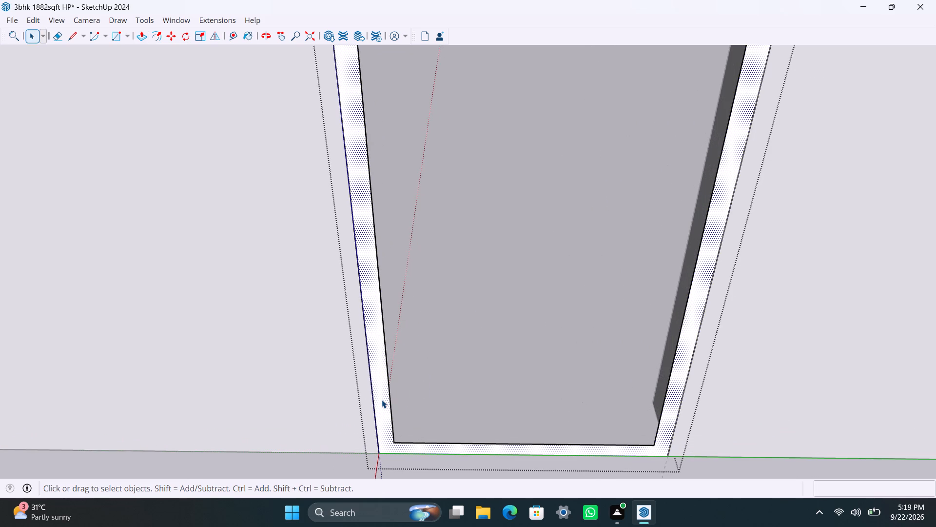
key("p")
left_click(382, 400)
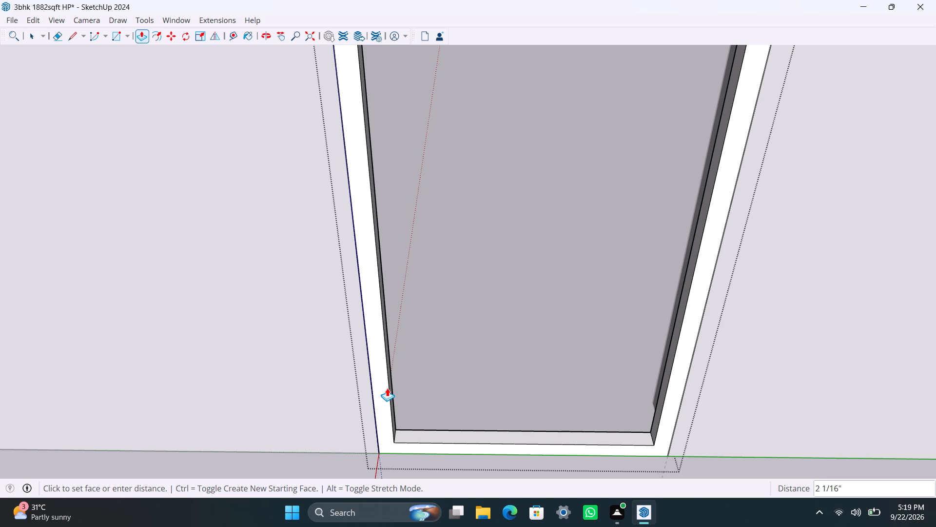
type("2.5\"")
key("Return")
key("space")
Draw a 6' 8" by 2' 8" door panel rectangle within the entrance frame and make it a group.
scroll(406, 363, "down", 9)
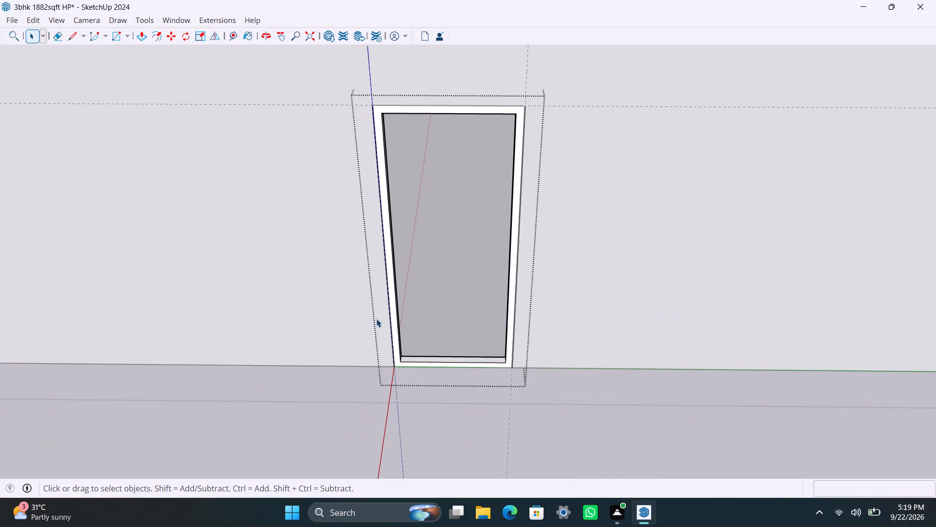
scroll(372, 244, "up", 1)
middle_click_drag(455, 259, 433, 259)
key("r")
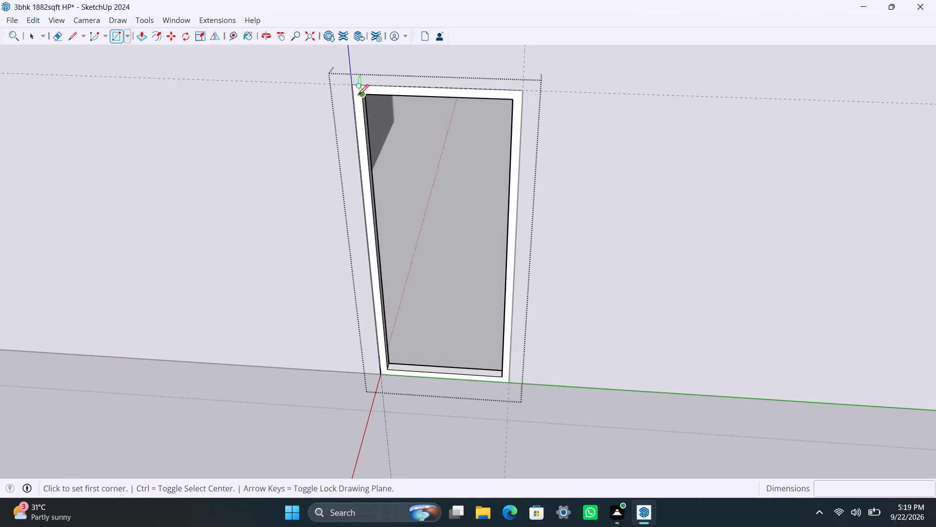
left_click(360, 96)
left_click(498, 375)
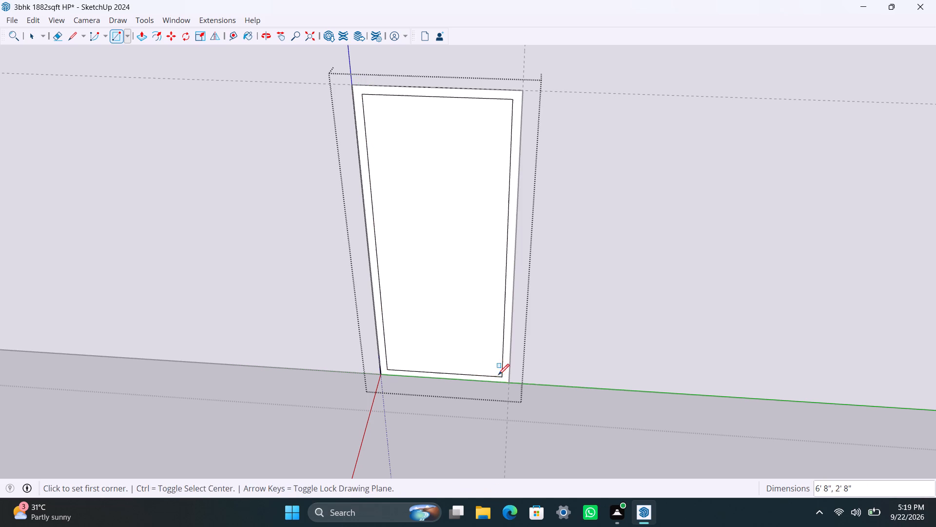
double_click(460, 318)
key("space")
double_click(460, 318)
right_click(460, 318)
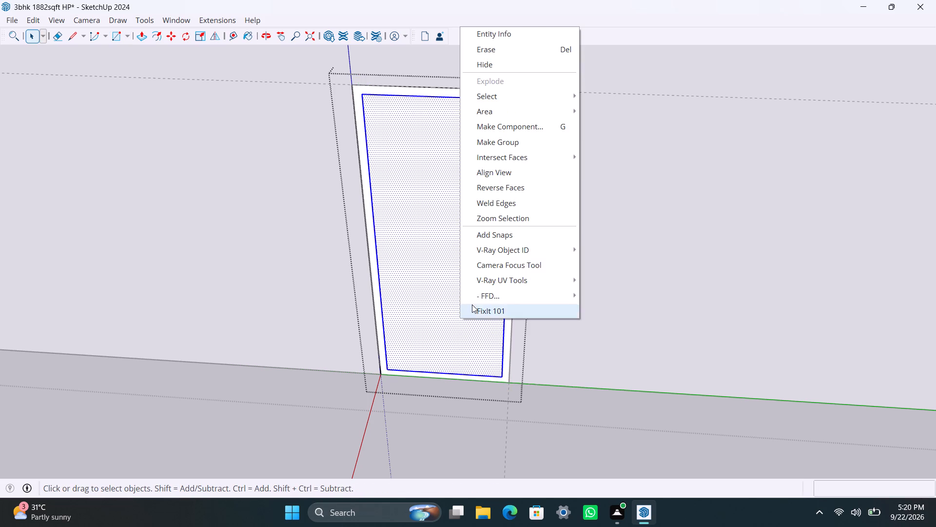
left_click(499, 142)
Open the door panel group and Push/Pull its face to a thickness of 8 mm.
triple_click(424, 319)
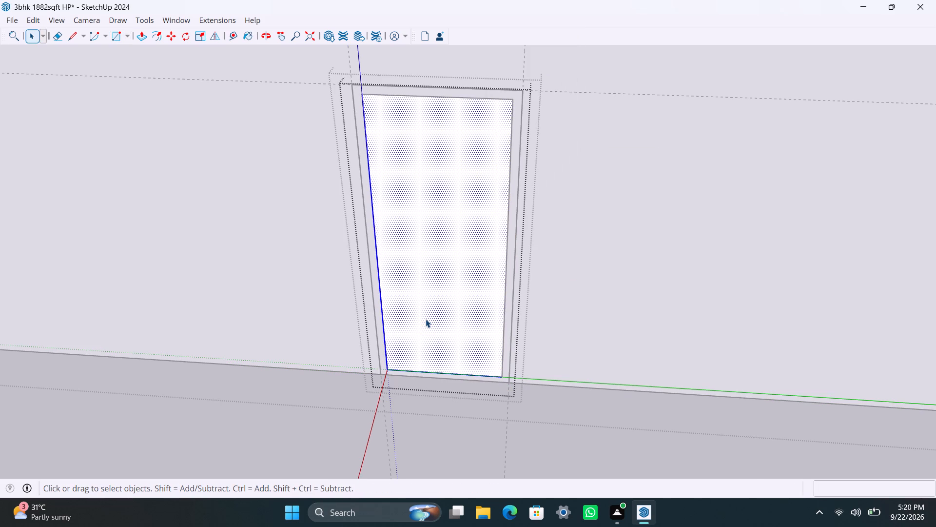
key("p")
left_click(426, 320)
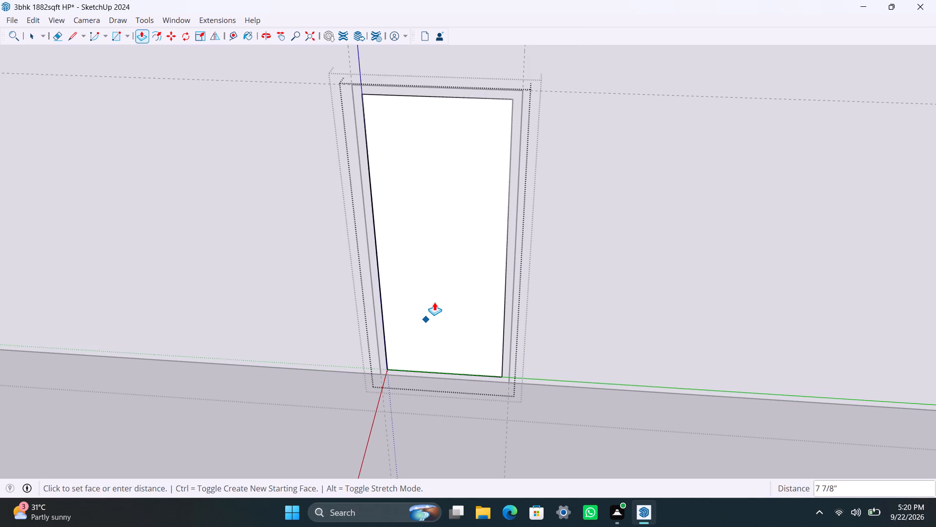
type("8MM")
key("Return")
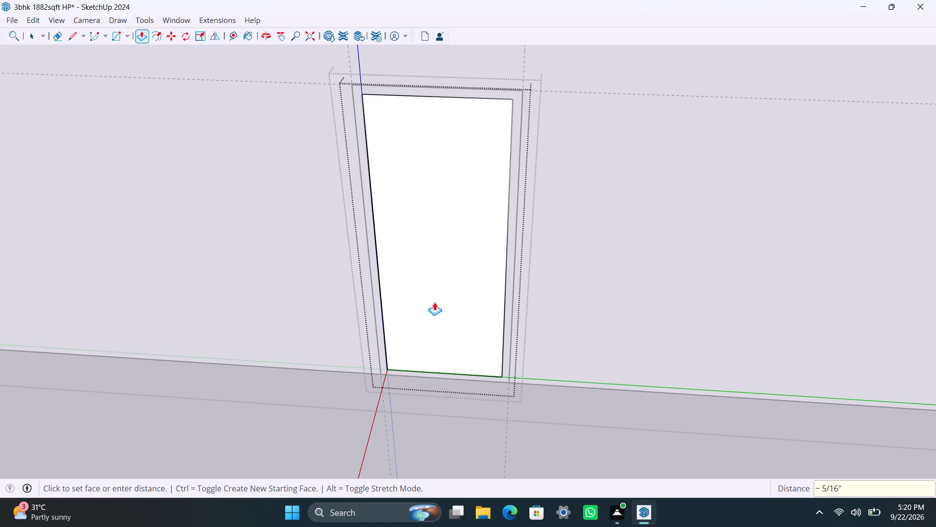
key("space")
Place a horizontal guide line 4' below the top edge of the door panel.
key("t")
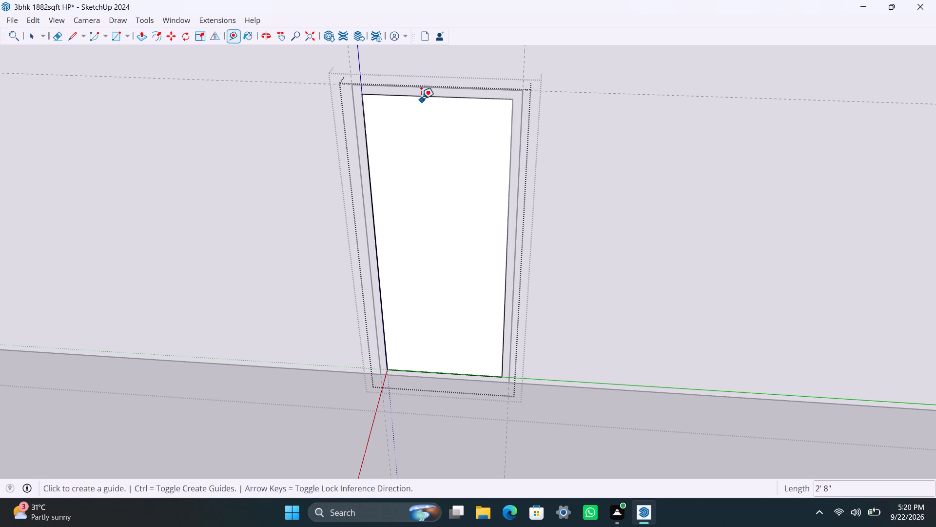
left_click_drag(428, 98, 428, 102)
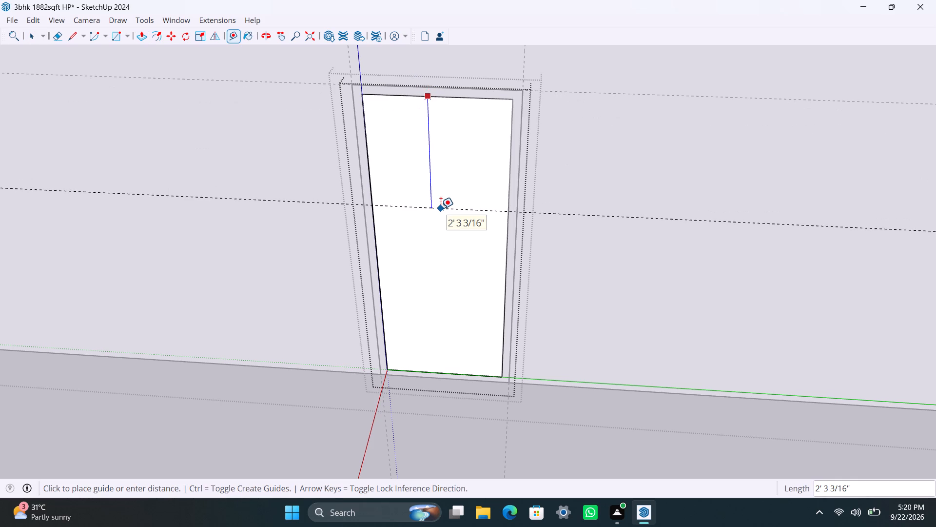
type("4'")
key("Return")
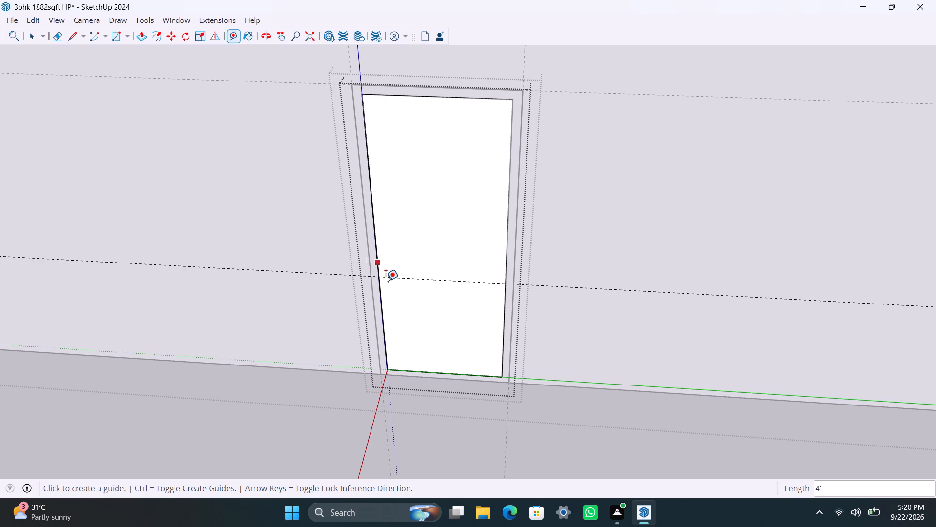
Place guide lines 8" above the door panel's horizontal guide, 6" in from its side edge, and 1.5" beyond that vertical guide.
left_click(411, 281)
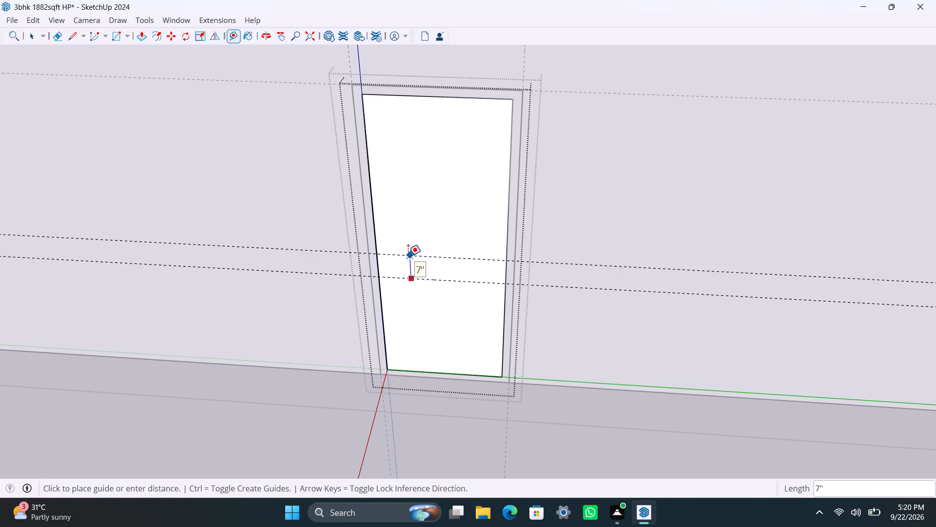
type("8\"")
key("Return")
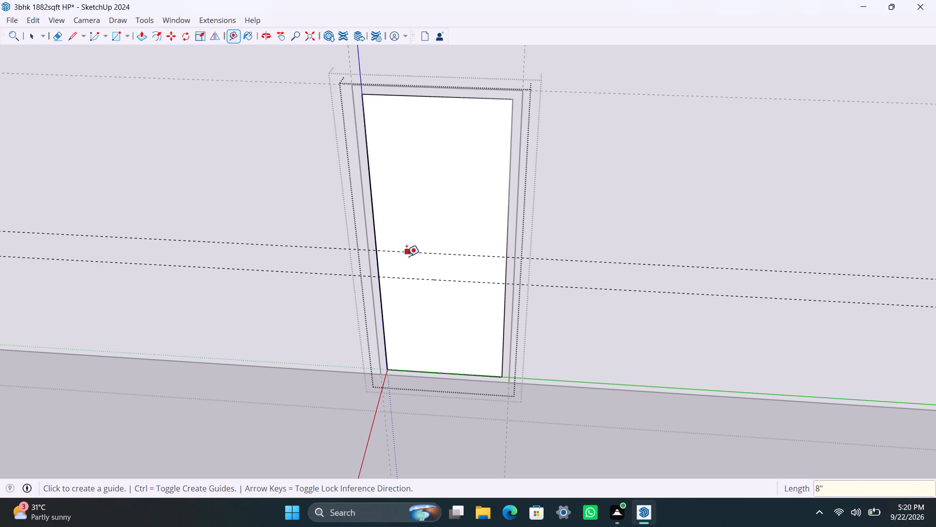
left_click(376, 220)
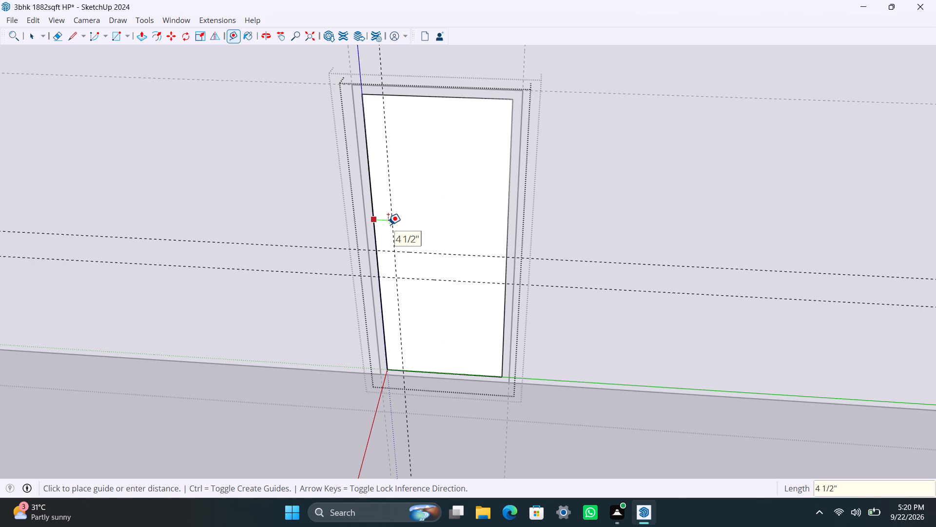
type("6\"")
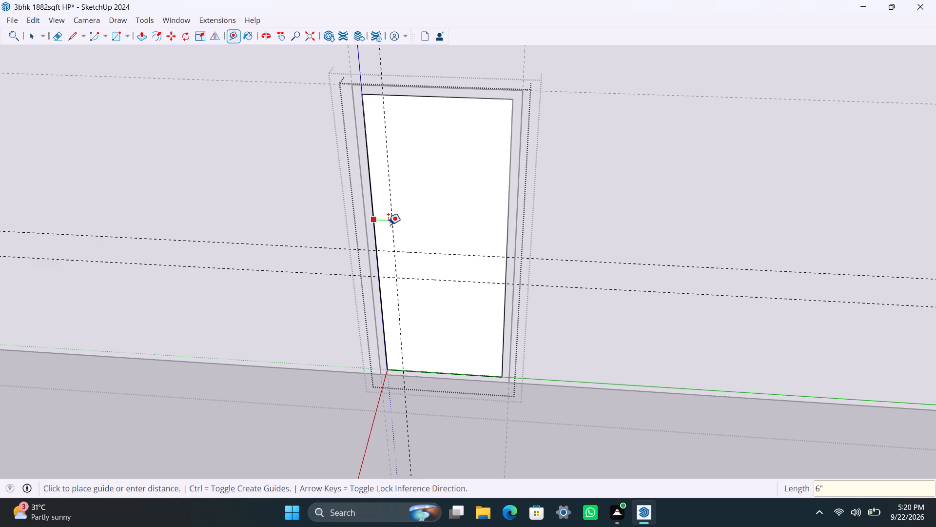
key("Return")
left_click(397, 217)
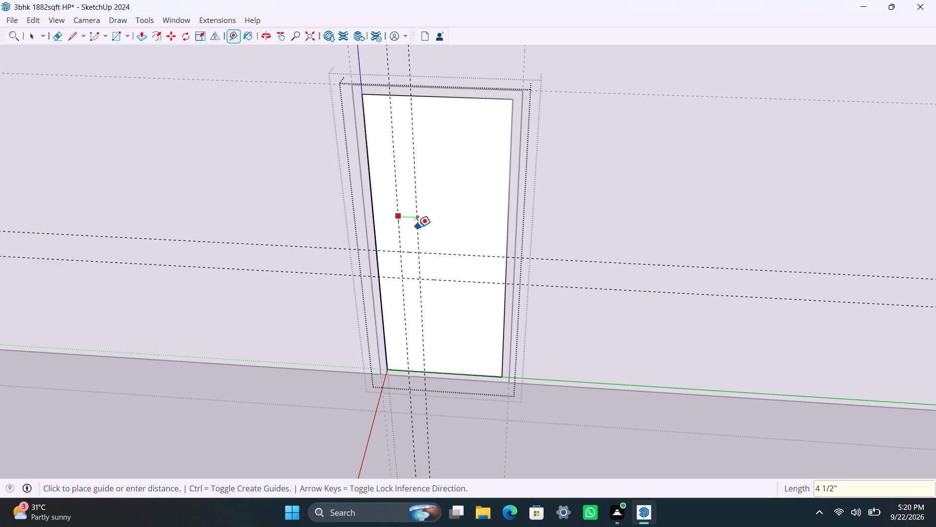
type("1.5\"")
key("Return")
key("space")
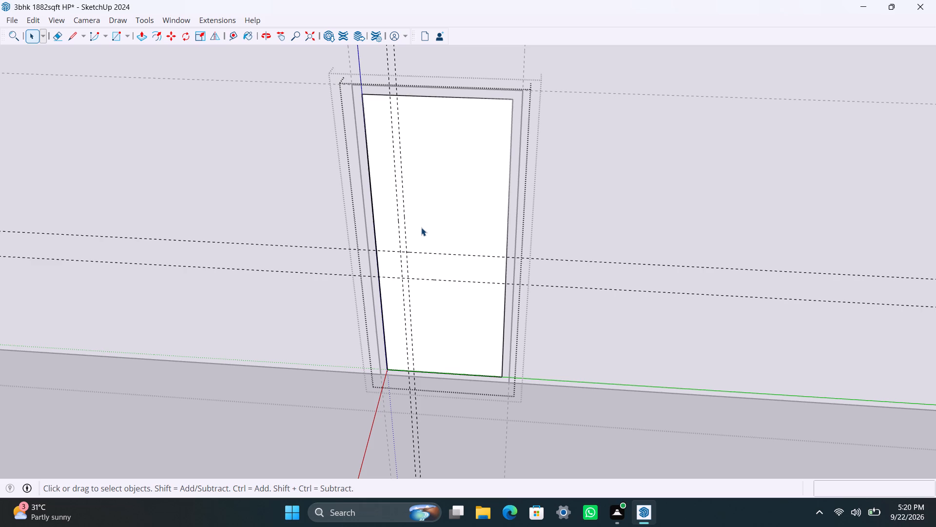
Draw an 8" by 1 1/2" handle rectangle between the guide intersections on the door panel and make it a group.
key("r")
scroll(410, 245, "up", 3)
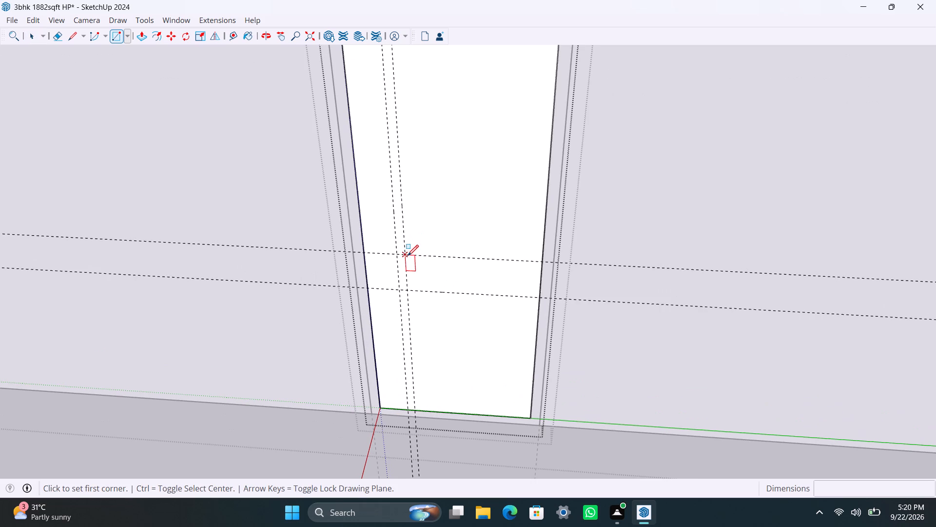
scroll(408, 257, "up", 2)
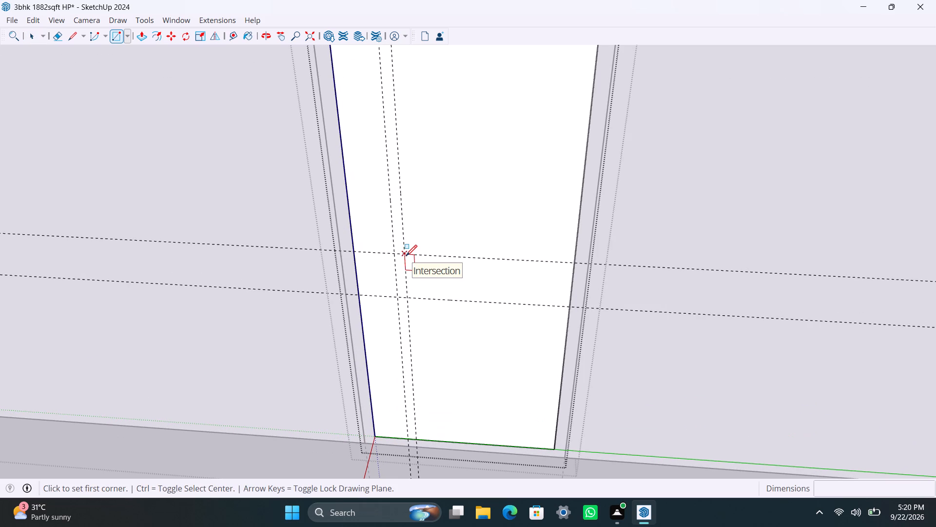
left_click(406, 256)
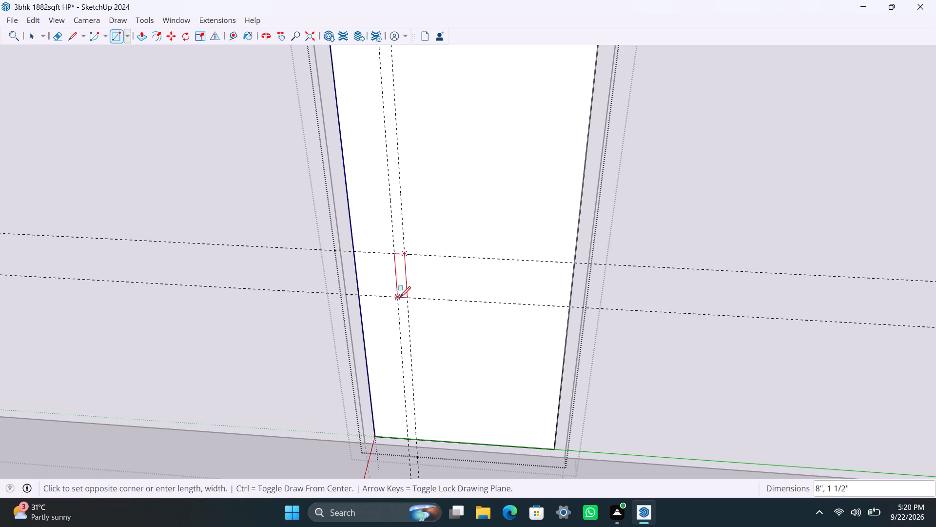
left_click(400, 297)
key("space")
double_click(400, 277)
right_click(400, 277)
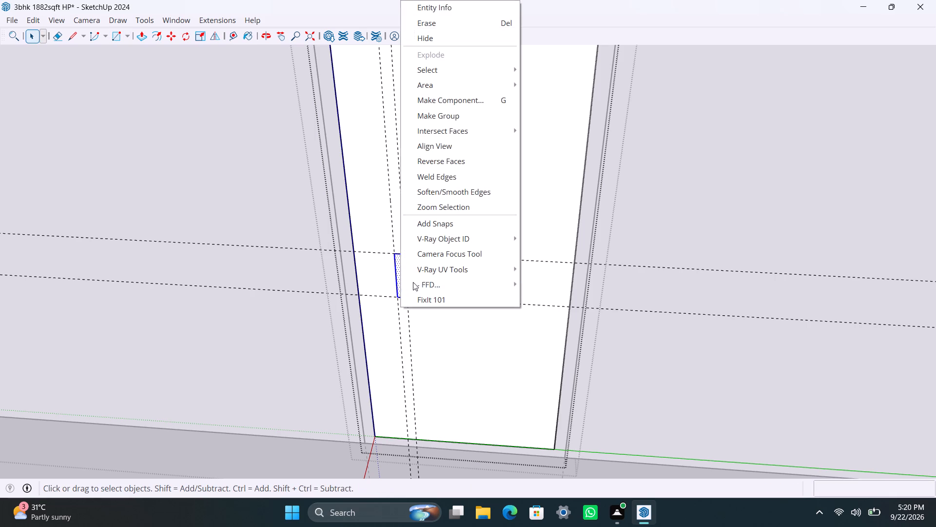
left_click(449, 116)
Open the handle group and Push/Pull its face to a thickness of 0.5".
scroll(404, 280, "up", 2)
triple_click(403, 280)
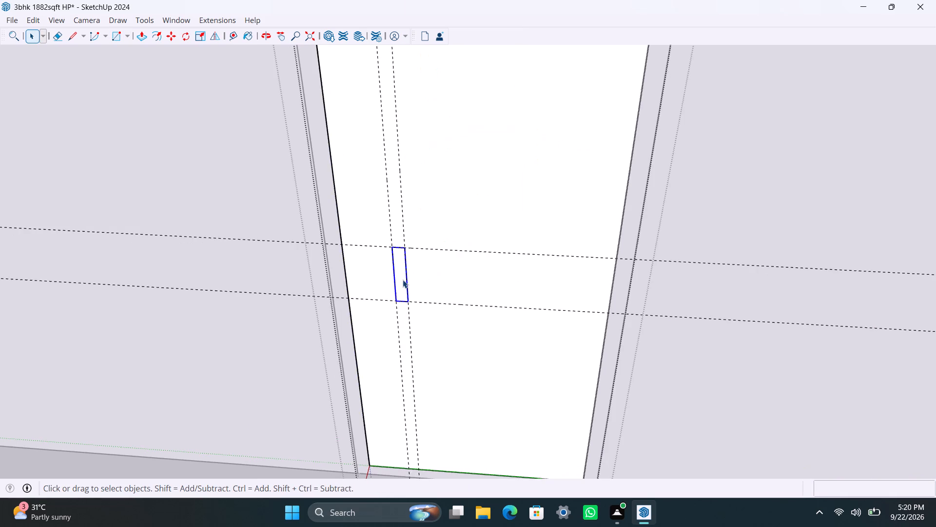
key("p")
left_click(403, 280)
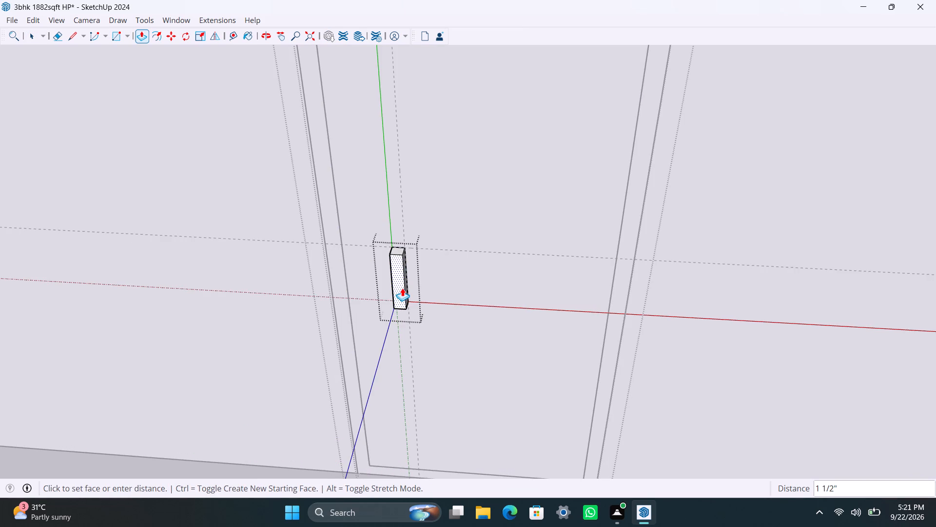
type("0.5\"")
key("Return")
key("space")
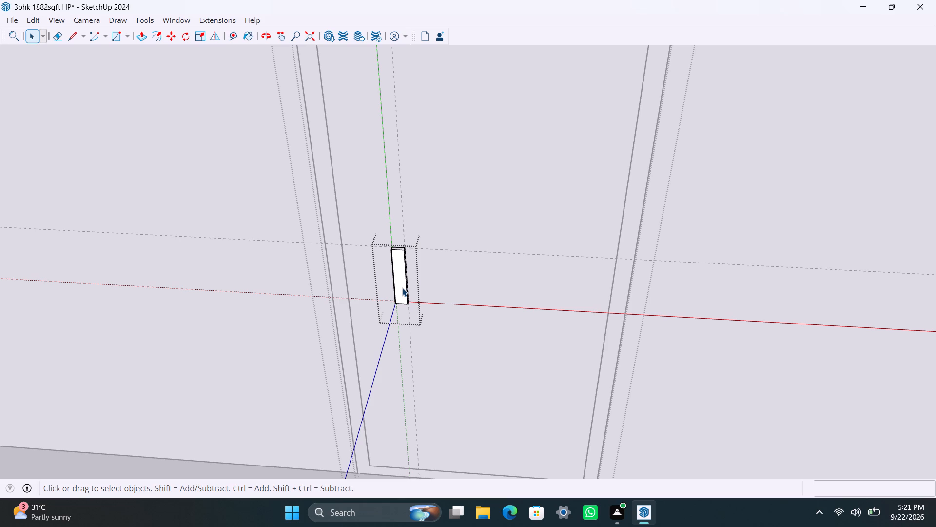
Save the model.
scroll(475, 275, "down", 4)
scroll(458, 186, "down", 4)
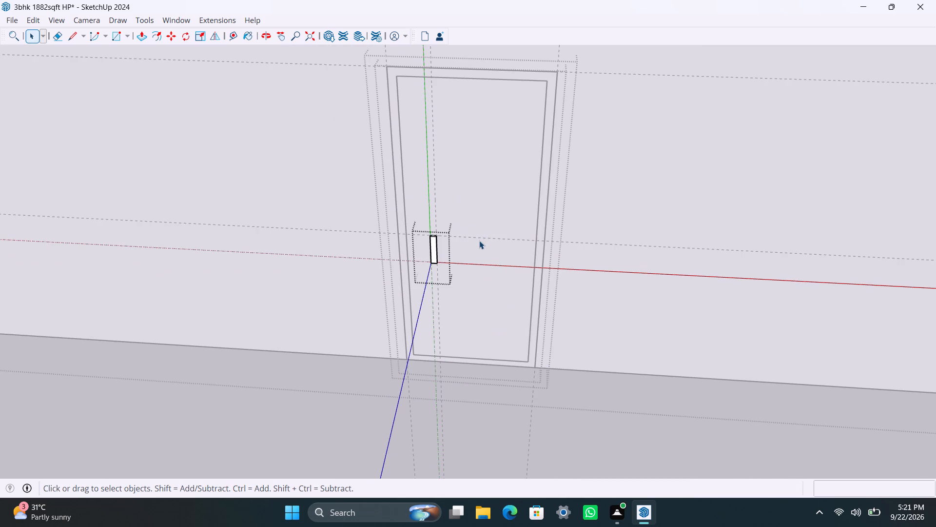
key("ctrl+s")
Close the handle, door panel and entrance frame groups, going back to editing the house walls.
key("space")
scroll(487, 243, "down", 11)
middle_click_drag(467, 201, 405, 367)
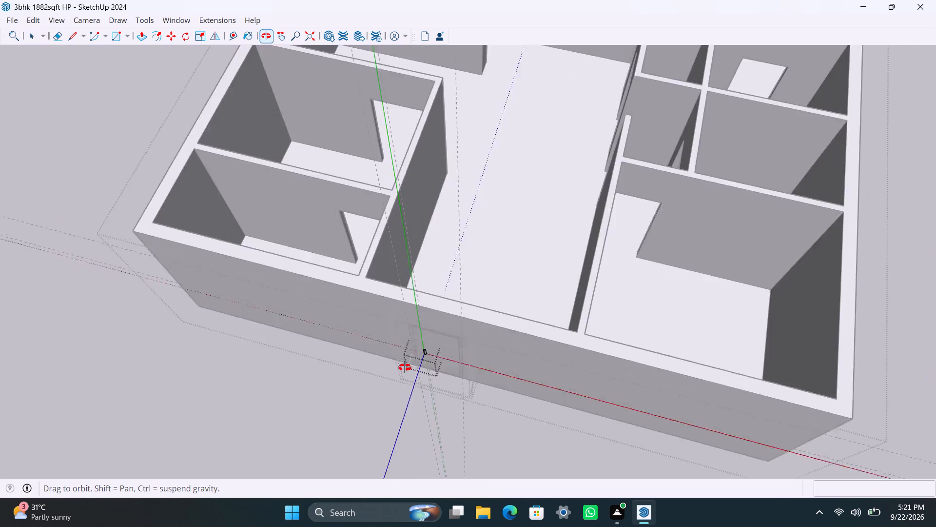
middle_click_drag(405, 367, 108, 356)
scroll(589, 237, "down", 4)
middle_click_drag(490, 250, 99, 199)
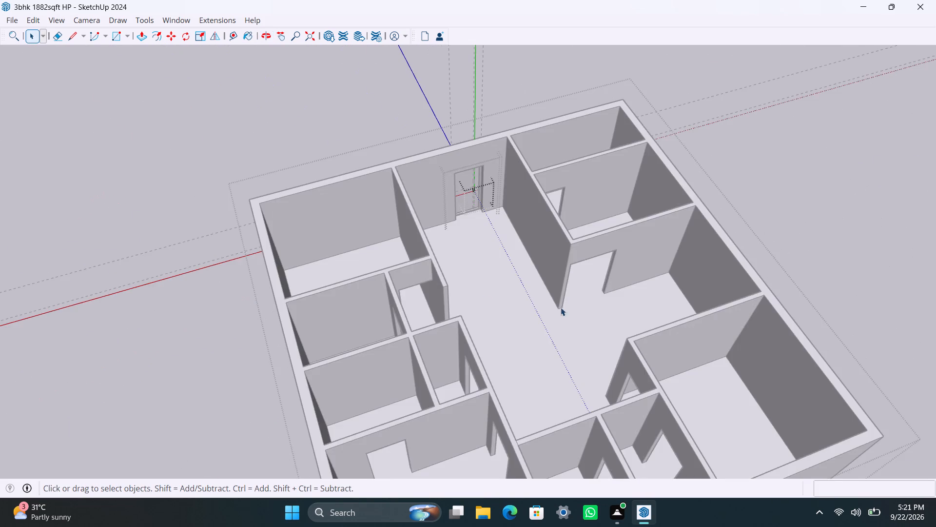
scroll(474, 337, "down", 3)
middle_click_drag(464, 329, 331, 337)
left_click(778, 226)
left_click(935, 176)
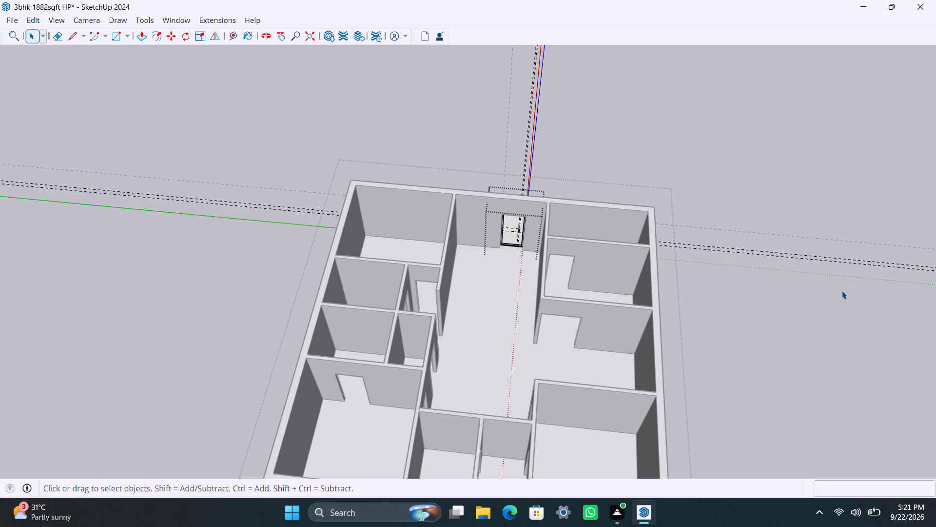
scroll(818, 276, "up", 2)
left_click(766, 271)
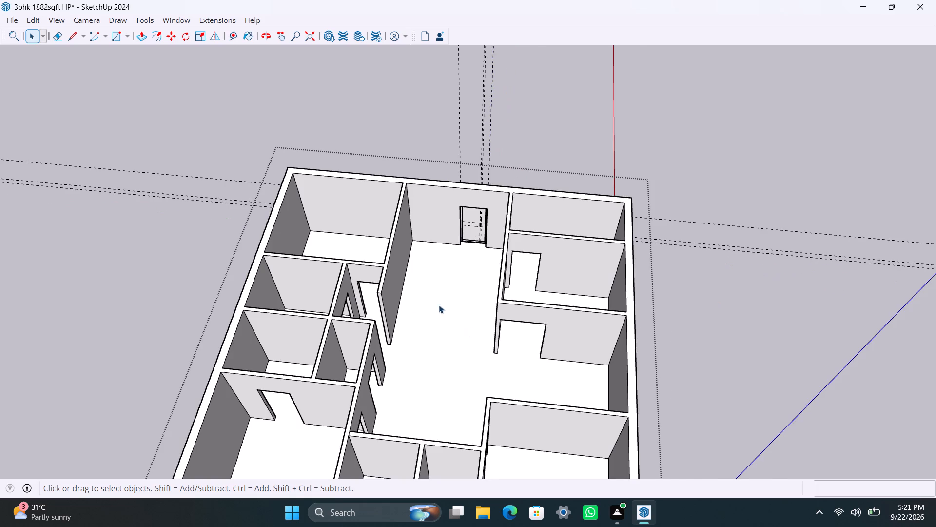
Draw a rectangle over the door opening of the room beside the entrance hall, make it a group and open it.
scroll(468, 306, "up", 2)
scroll(414, 338, "down", 1)
middle_click_drag(416, 349, 525, 367, "shift")
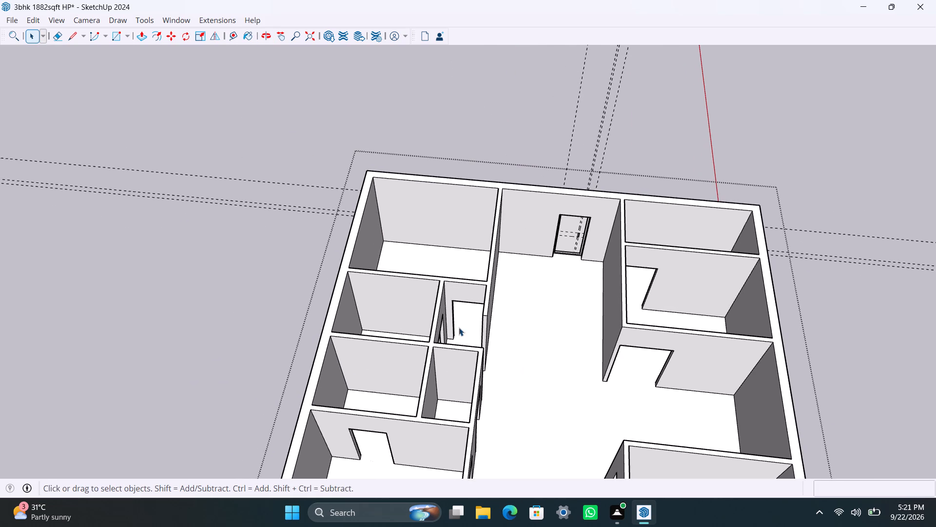
scroll(498, 313, "up", 2)
scroll(695, 301, "up", 2)
middle_click_drag(681, 301, 617, 329, "shift")
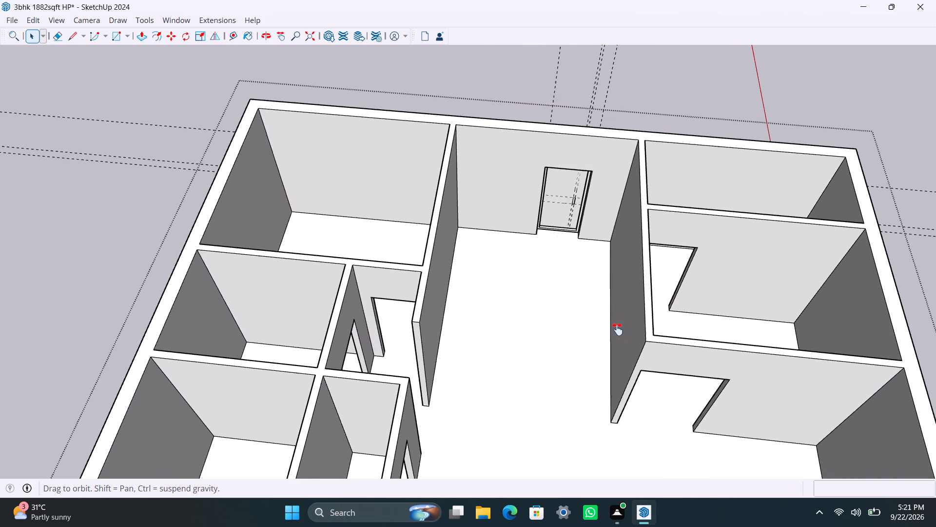
middle_click_drag(617, 329, 608, 331, "shift")
scroll(582, 308, "up", 2)
middle_click_drag(617, 318, 553, 304)
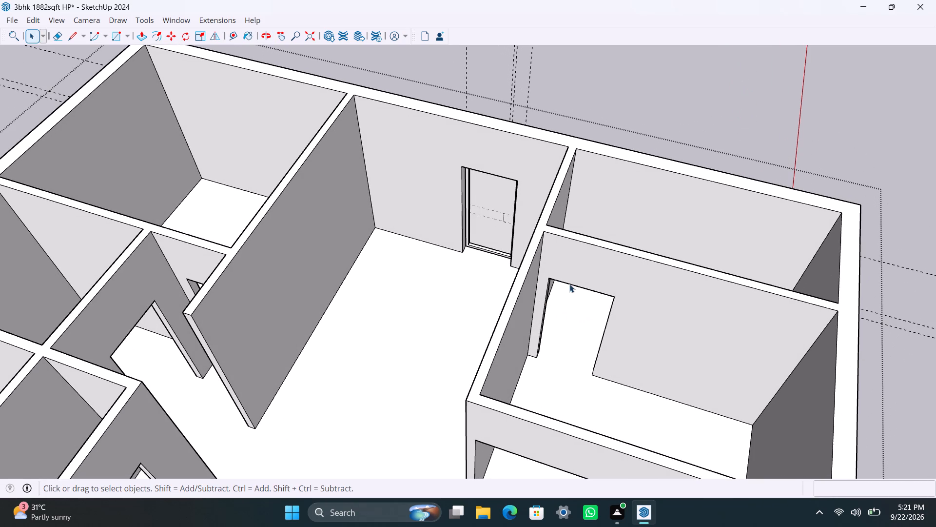
scroll(557, 284, "up", 1)
key("r")
left_click(547, 279)
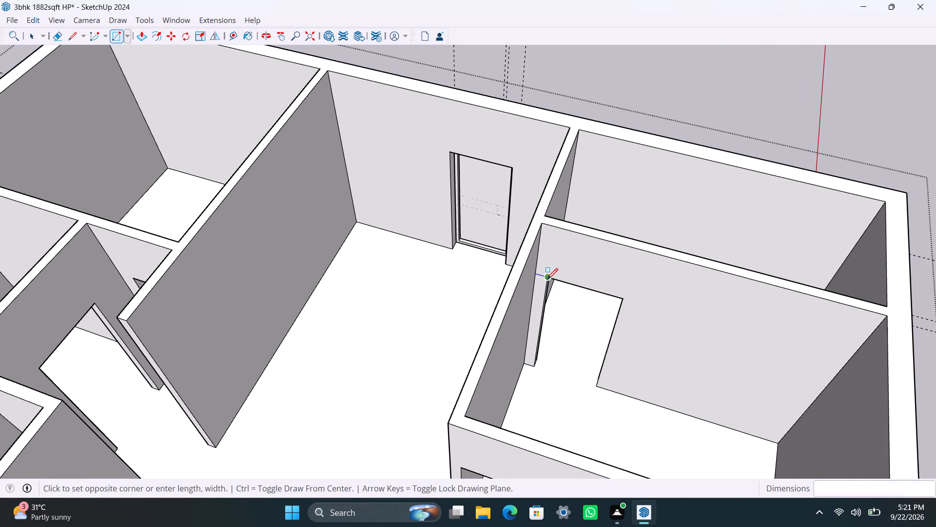
left_click(596, 387)
key("space")
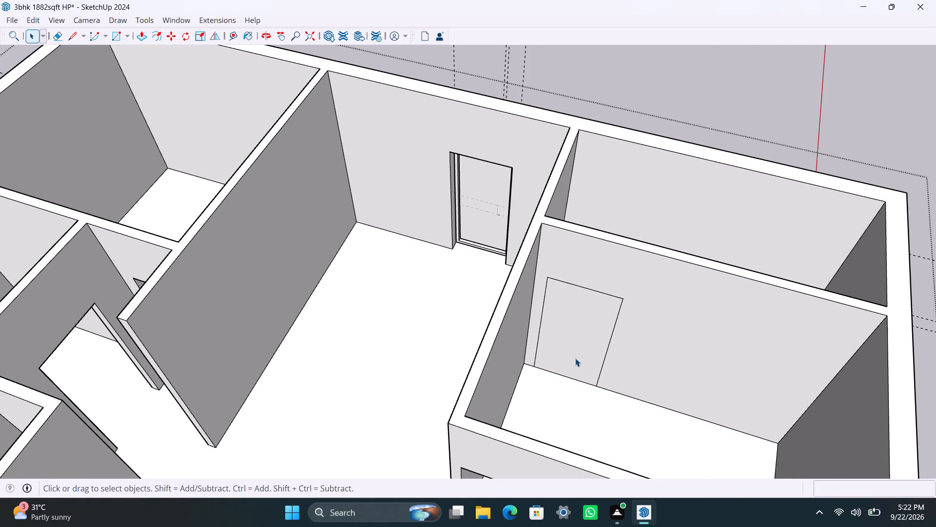
double_click(576, 359)
right_click(578, 360)
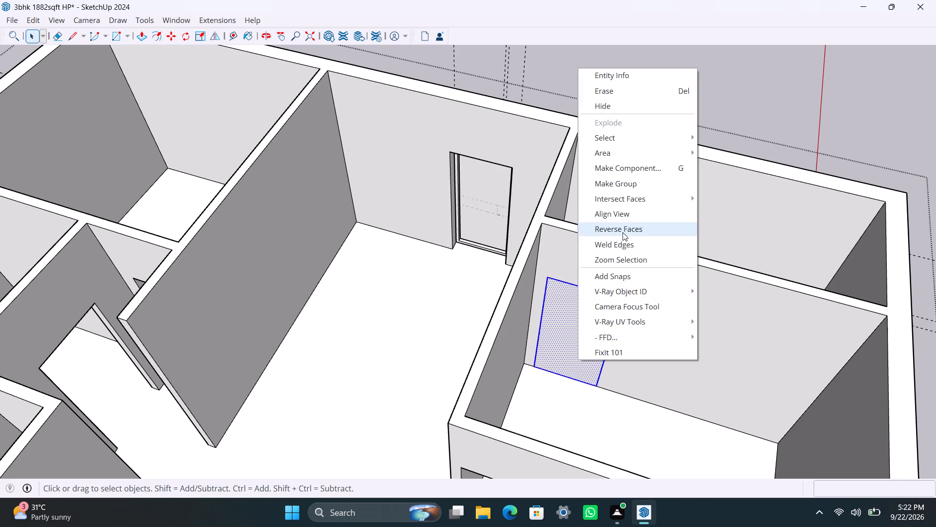
left_click(635, 189)
triple_click(560, 322)
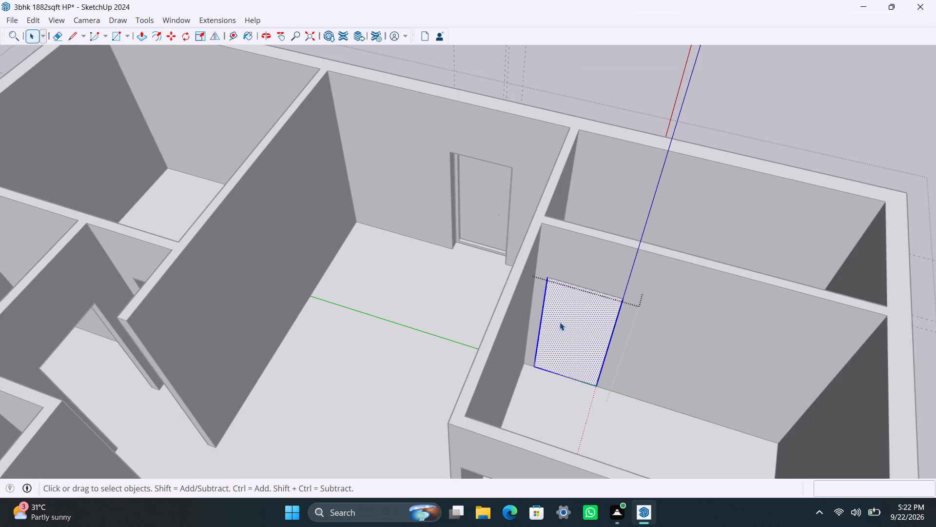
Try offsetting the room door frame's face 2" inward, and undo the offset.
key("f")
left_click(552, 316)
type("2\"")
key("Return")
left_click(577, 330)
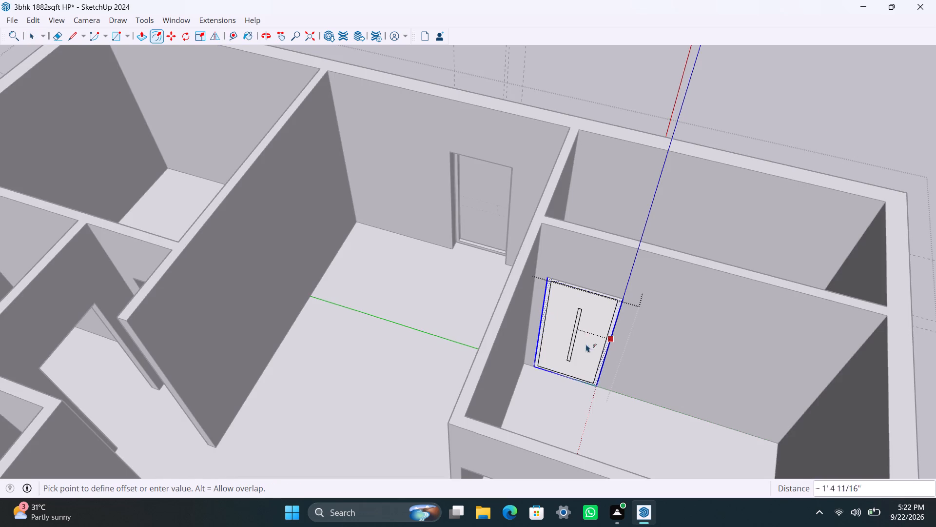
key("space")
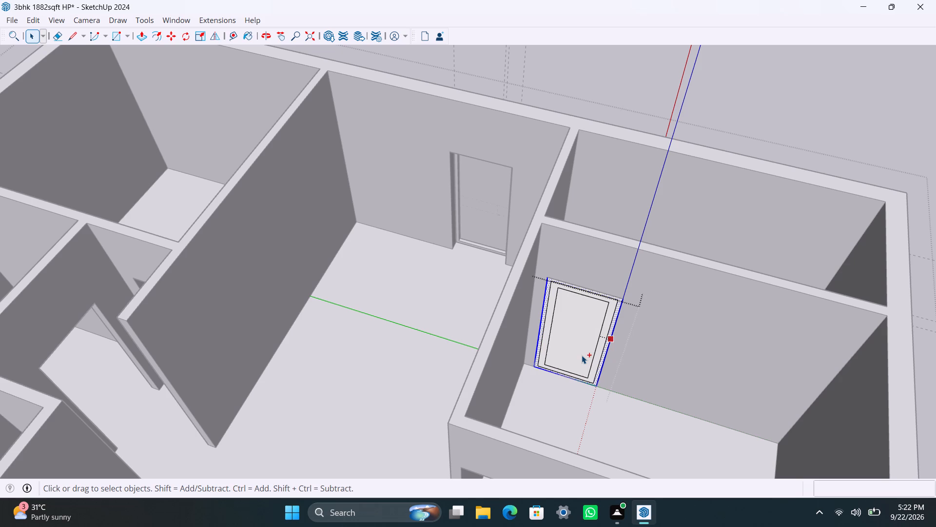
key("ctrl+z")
Offset the room door frame's face 2" inward and delete the inner face.
key("f")
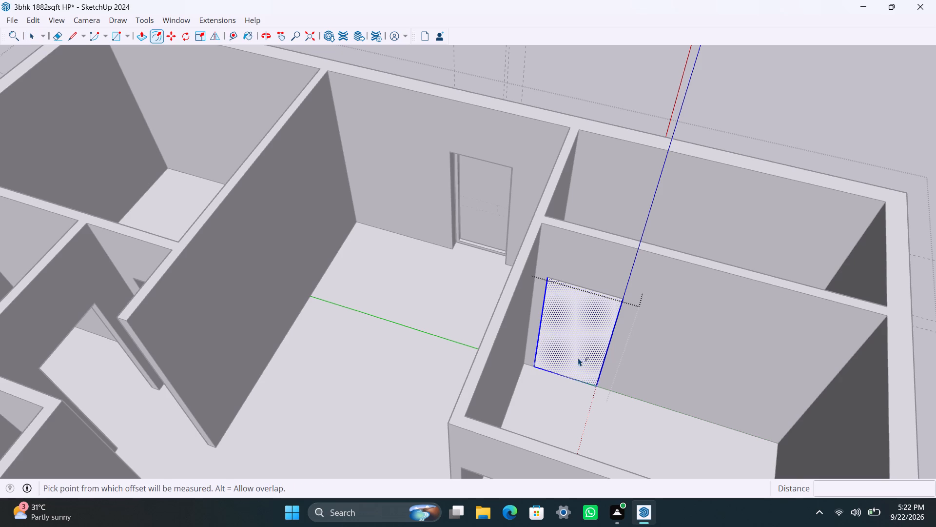
left_click(561, 318)
type("2\"")
key("Return")
key("space")
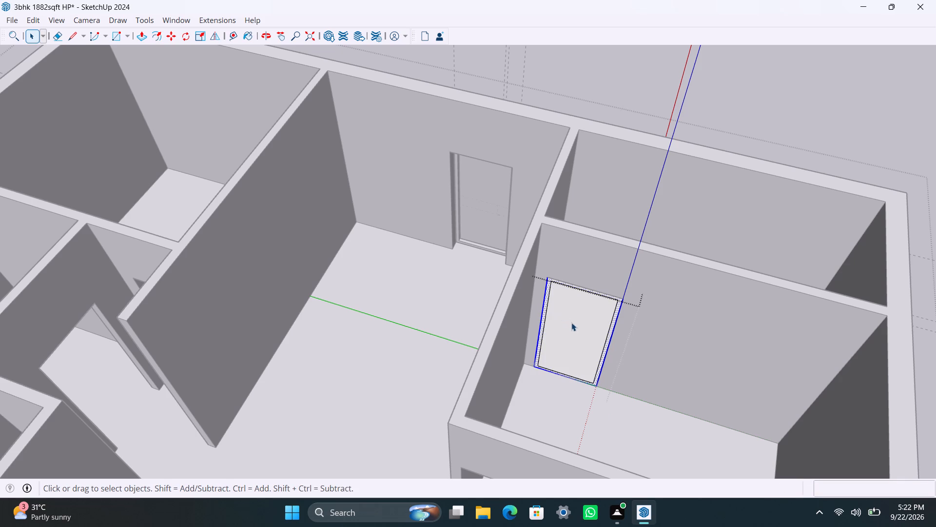
left_click(572, 325)
key("Delete")
Push/Pull the room door frame's border face 2.5".
scroll(547, 370, "up", 4)
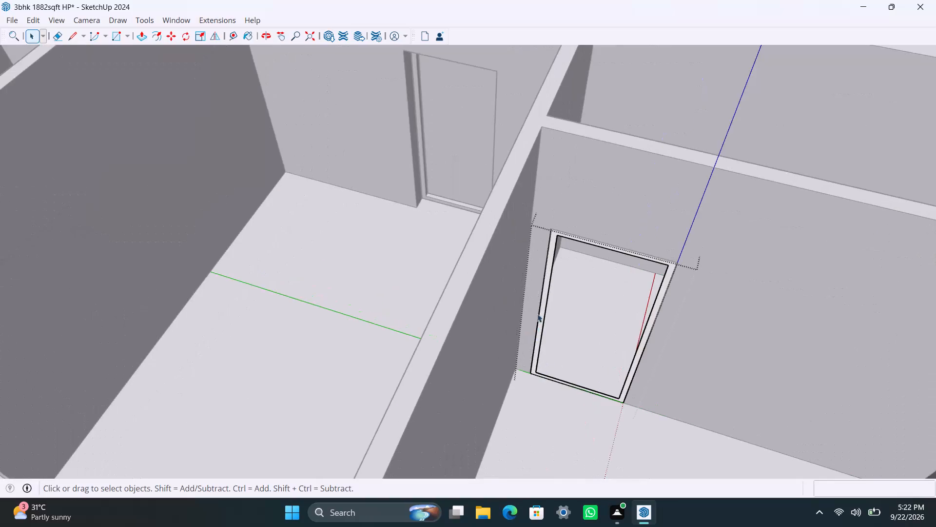
scroll(537, 314, "up", 5)
left_click(546, 294)
key("p")
left_click(546, 294)
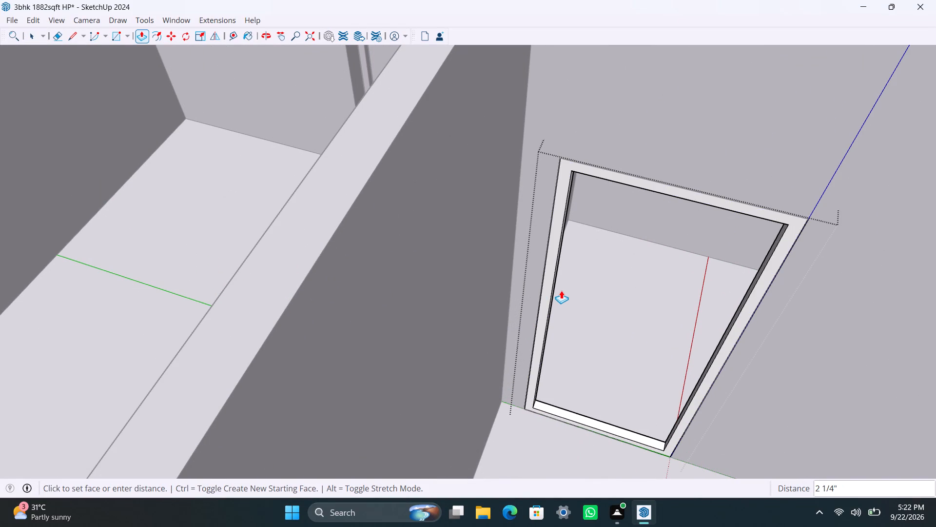
type("2.5\"")
key("Return")
key("space")
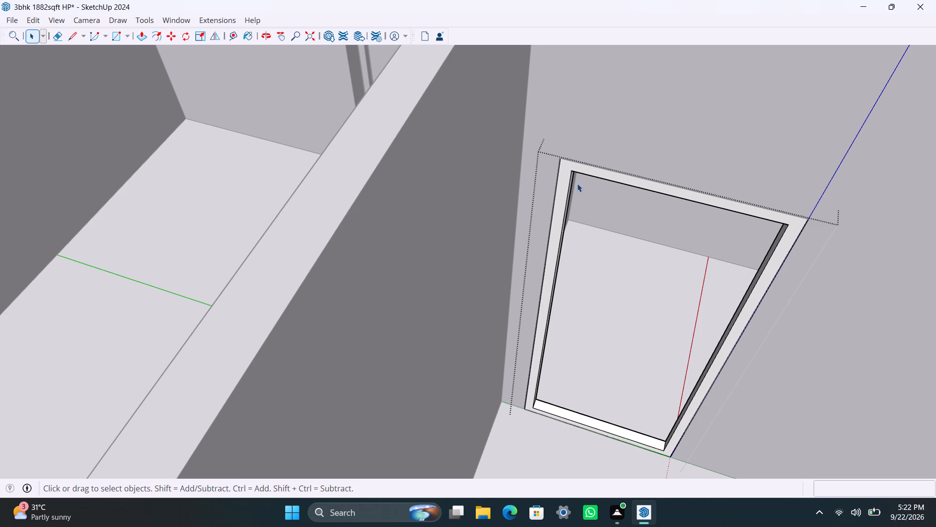
Draw a rectangle filling the inside of the room door frame, make it a group and open it.
key("r")
left_click(572, 169)
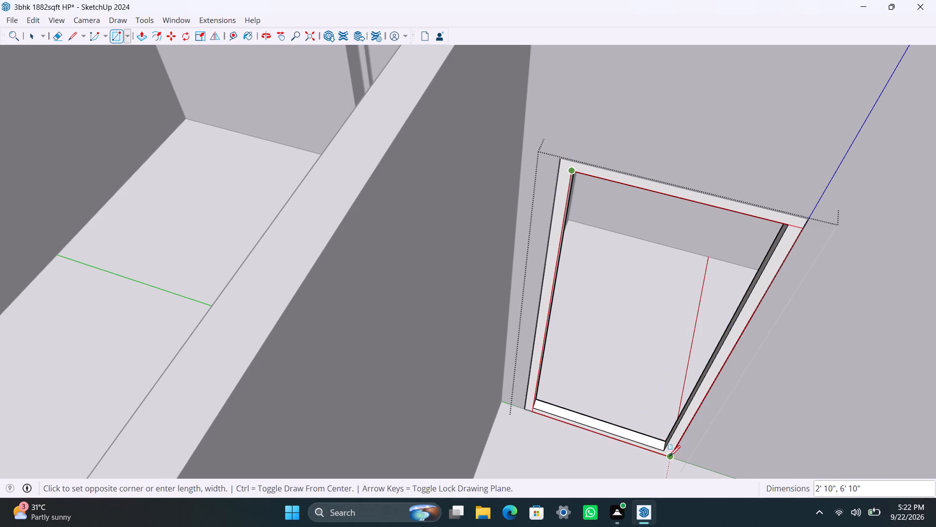
left_click(663, 451)
key("space")
double_click(639, 412)
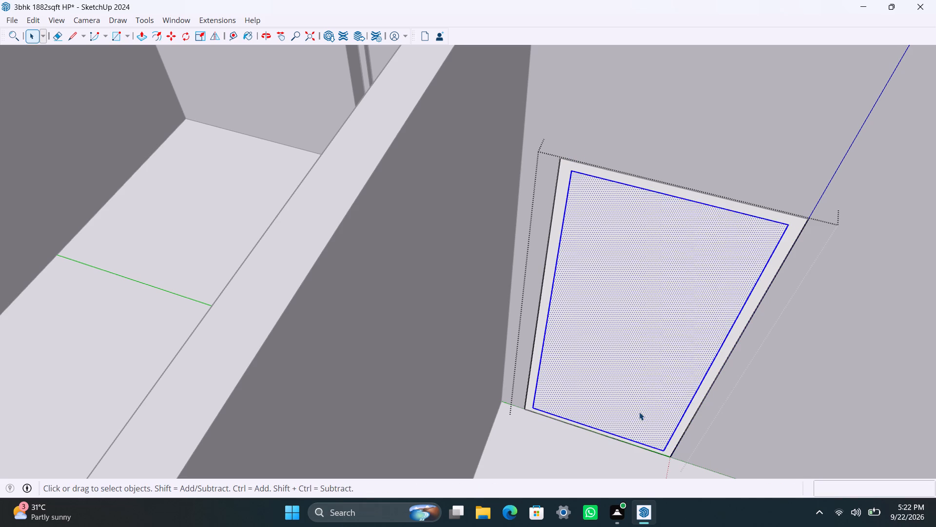
right_click(639, 412)
left_click(705, 237)
triple_click(700, 320)
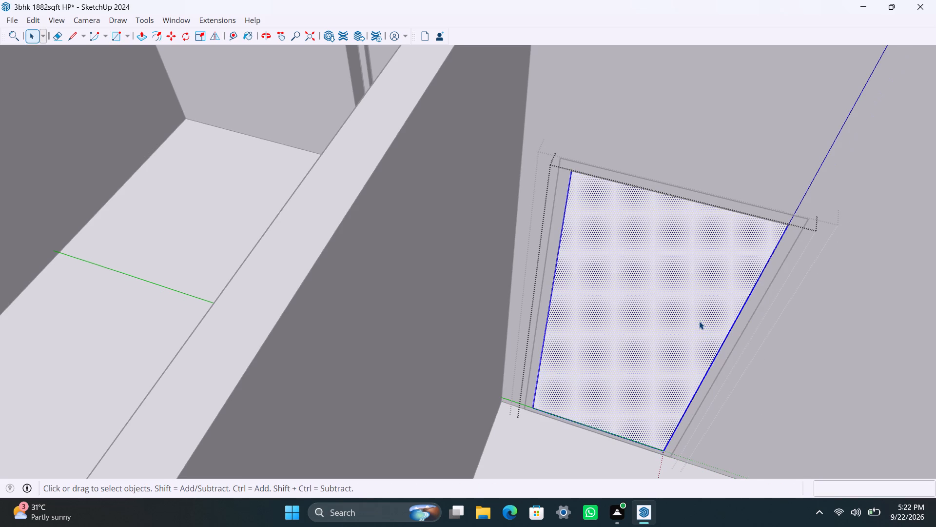
Push/Pull the room door panel's face 18 mm.
key("p")
left_click_drag(699, 321, 697, 308)
type("18MM")
key("Return")
key("space")
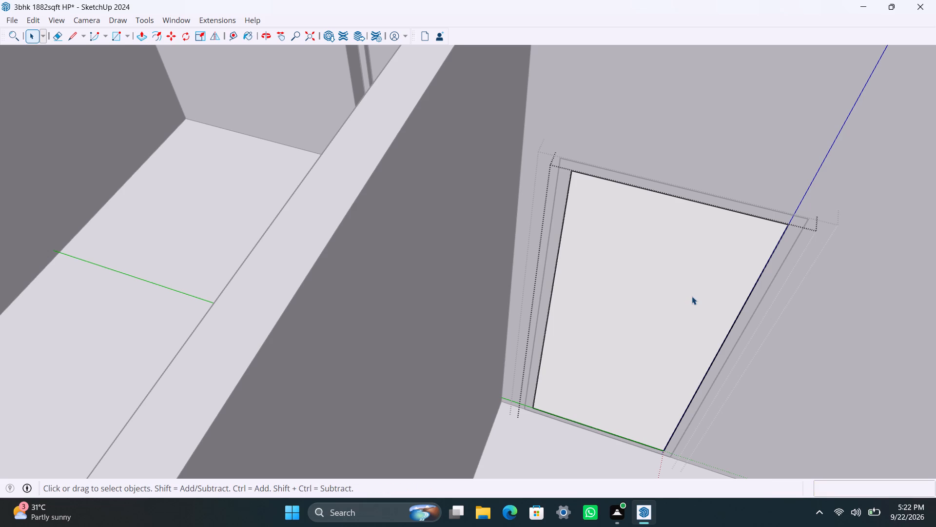
Place a guide 4' below the door panel's top edge and another 8" above that guide.
key("t")
left_click(684, 201)
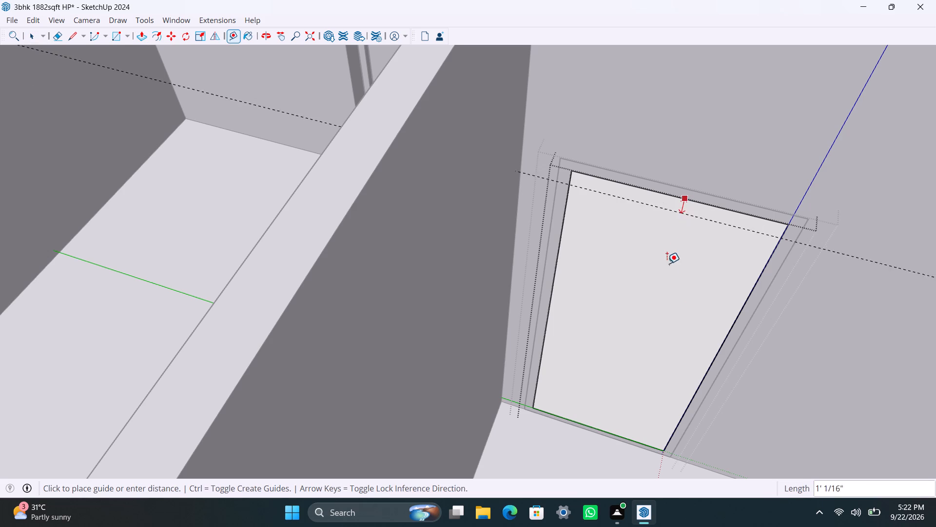
type("4'")
key("Return")
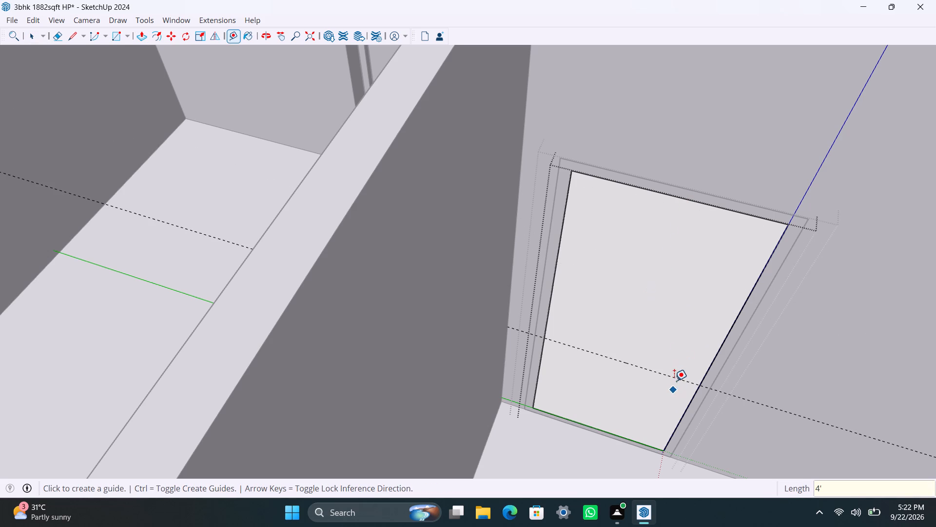
left_click(676, 379)
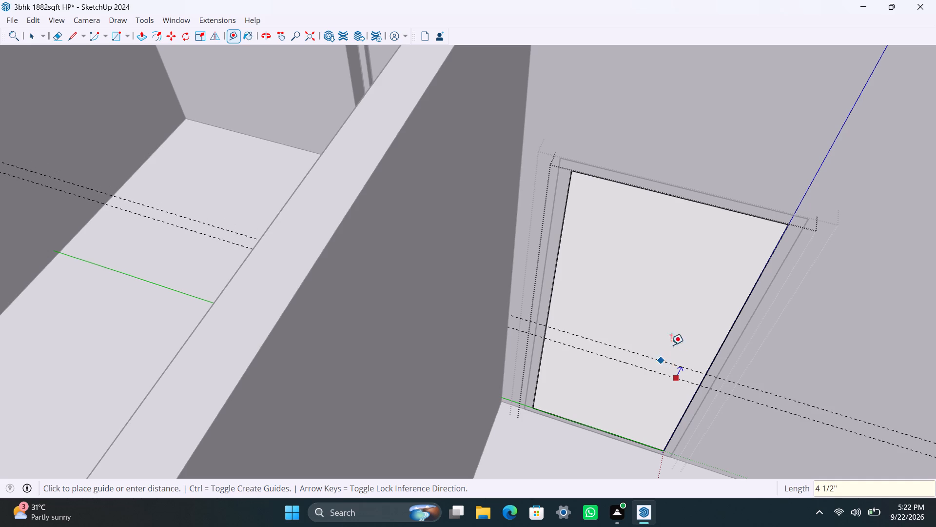
type("8\"")
key("Return")
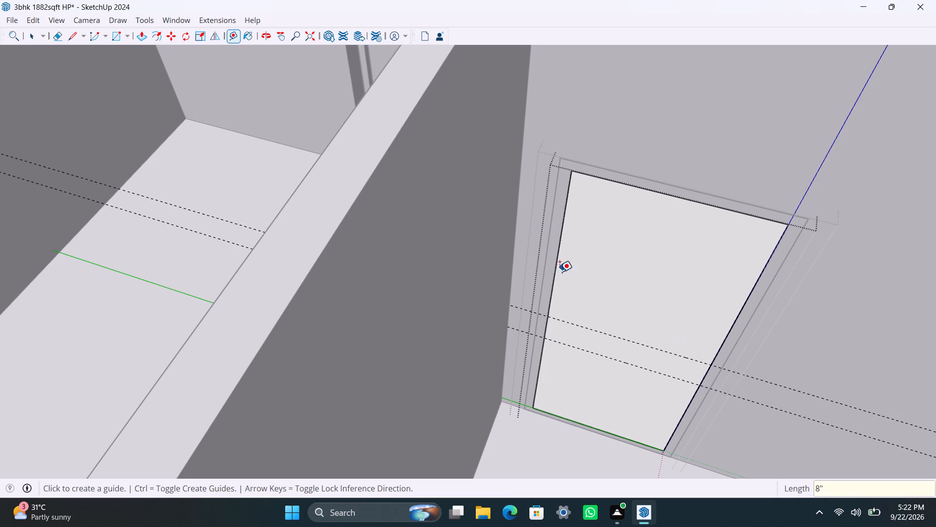
Place a guide 6" in from the door panel's long edge nearest the corner and another 1.5" further in.
left_click(555, 274)
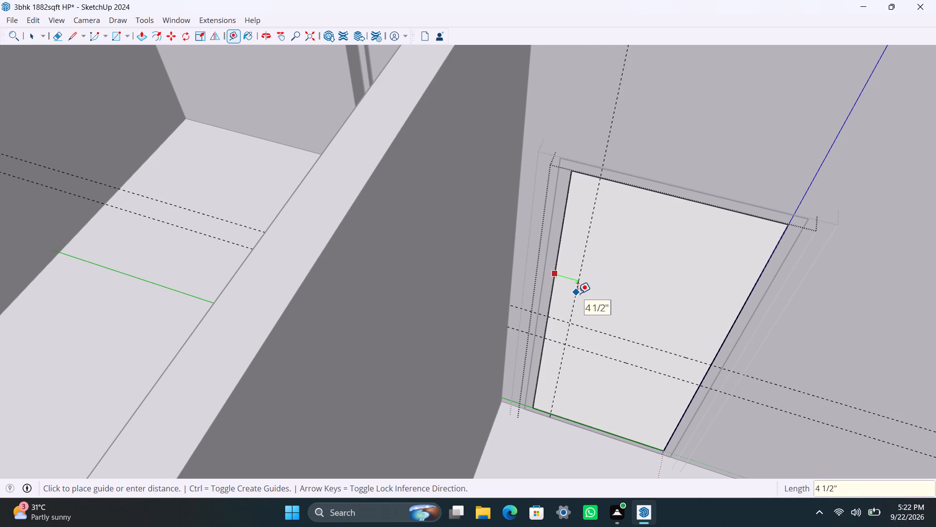
type("6\"")
key("Return")
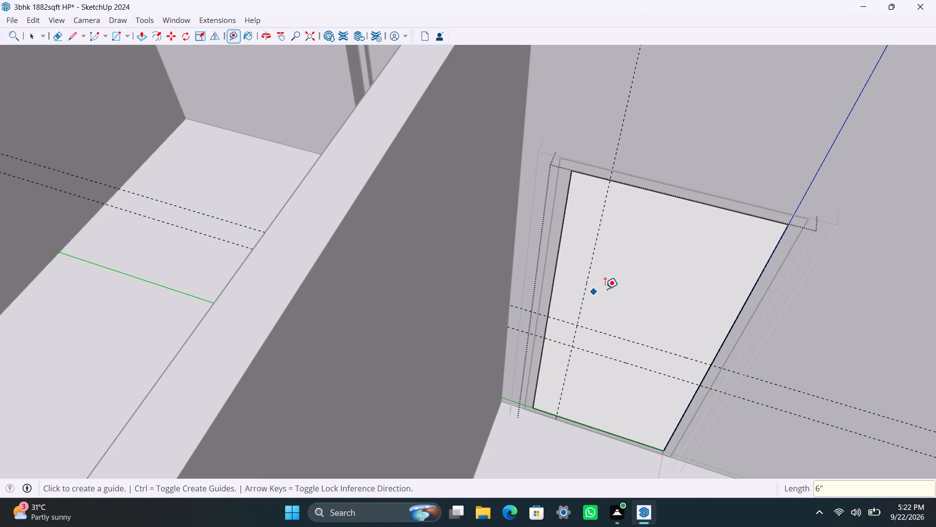
left_click(589, 261)
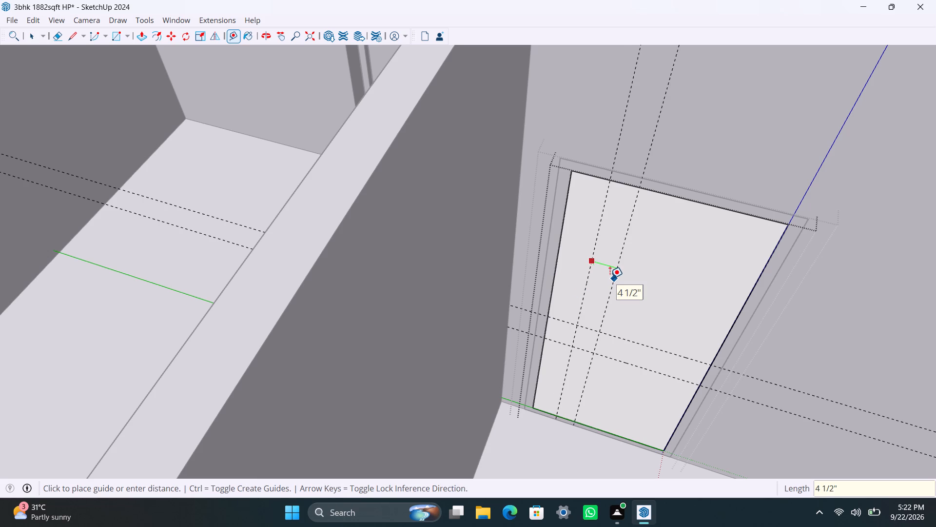
type("1.5")
key("shift+quotedbl")
key("Return")
Draw an 8" by 1.5" handle rectangle between the guide intersections, make it a group and open it.
scroll(593, 360, "up", 7)
key("space")
key("r")
scroll(560, 312, "up", 2)
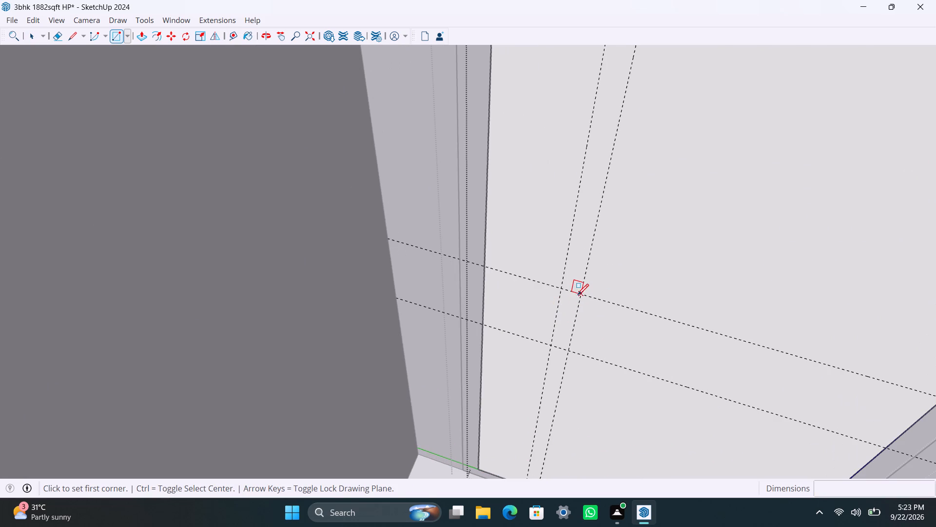
left_click(580, 295)
left_click(552, 345)
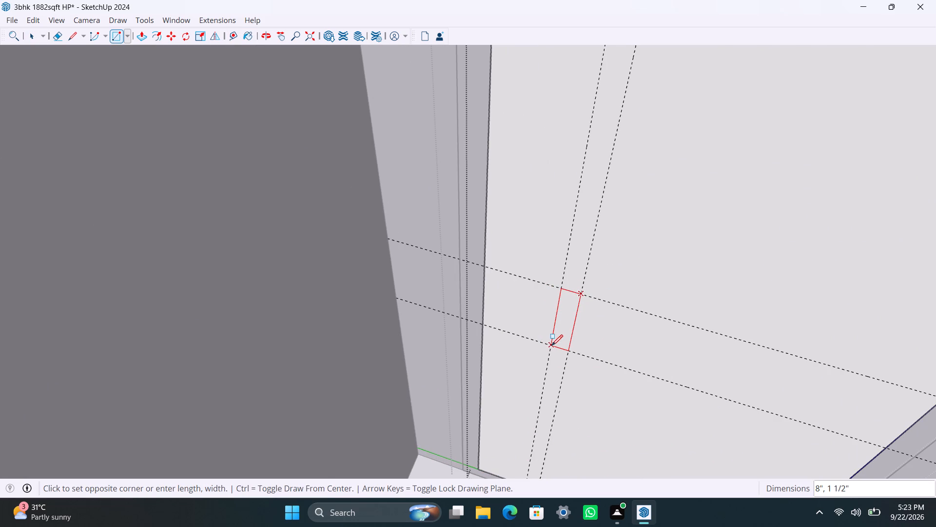
key("space")
double_click(565, 332)
right_click(565, 332)
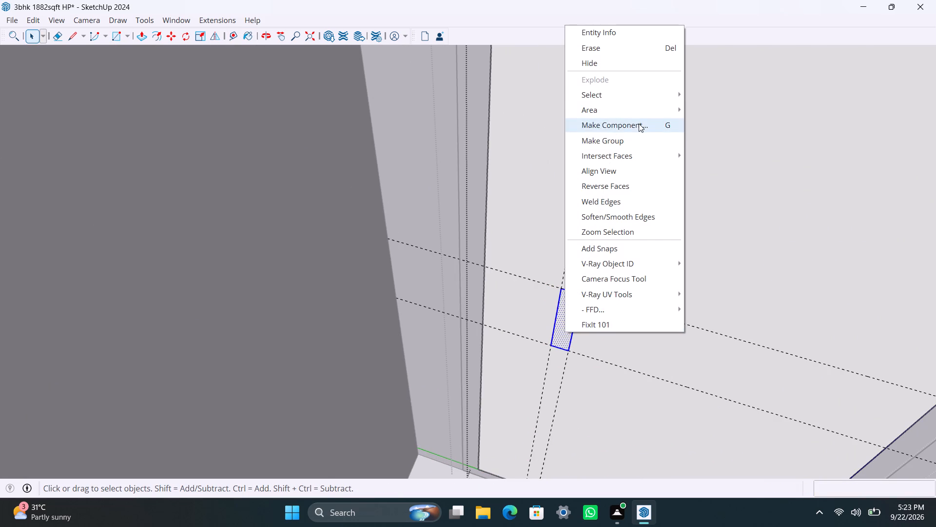
left_click(635, 138)
scroll(573, 319, "up", 3)
triple_click(567, 318)
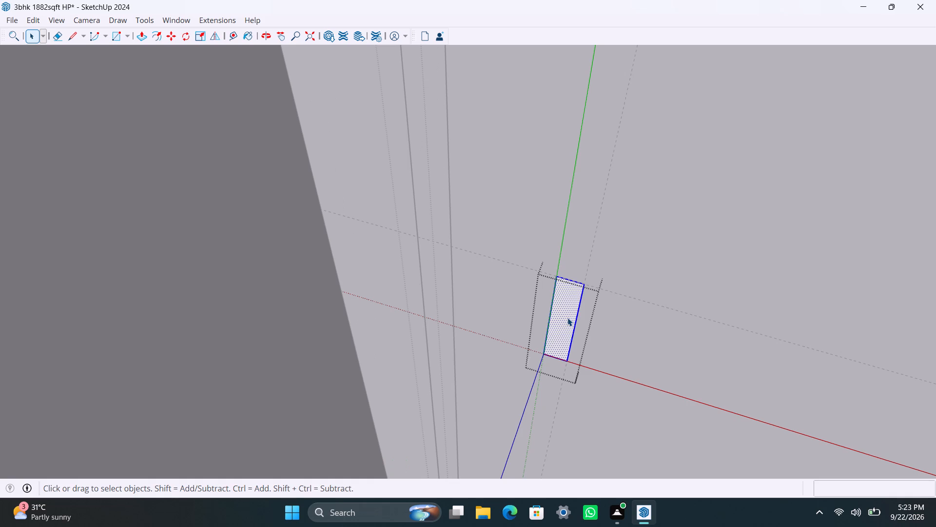
Push/Pull the handle face 0.5" and exit the nested door groups.
key("p")
left_click(567, 318)
type("0.5\"")
key("Return")
key("space")
scroll(569, 328, "down", 5)
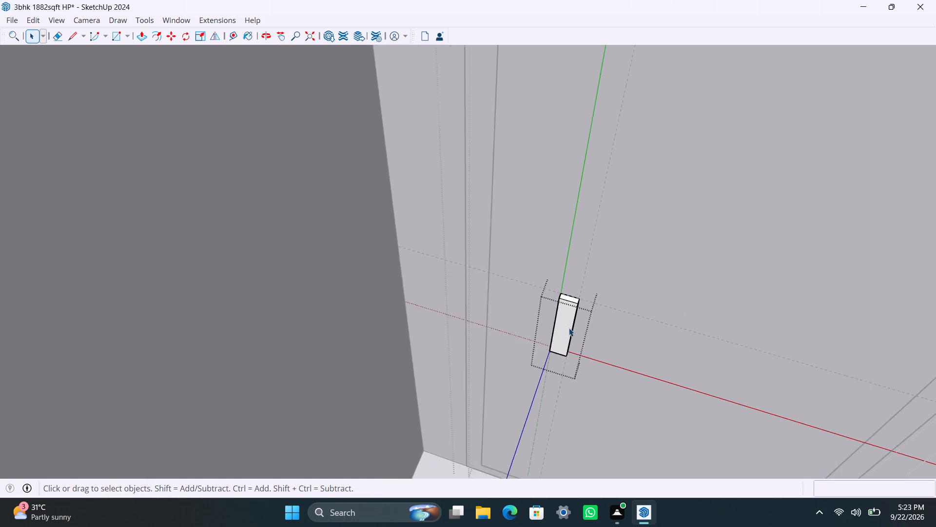
scroll(569, 328, "down", 20)
scroll(569, 328, "down", 7)
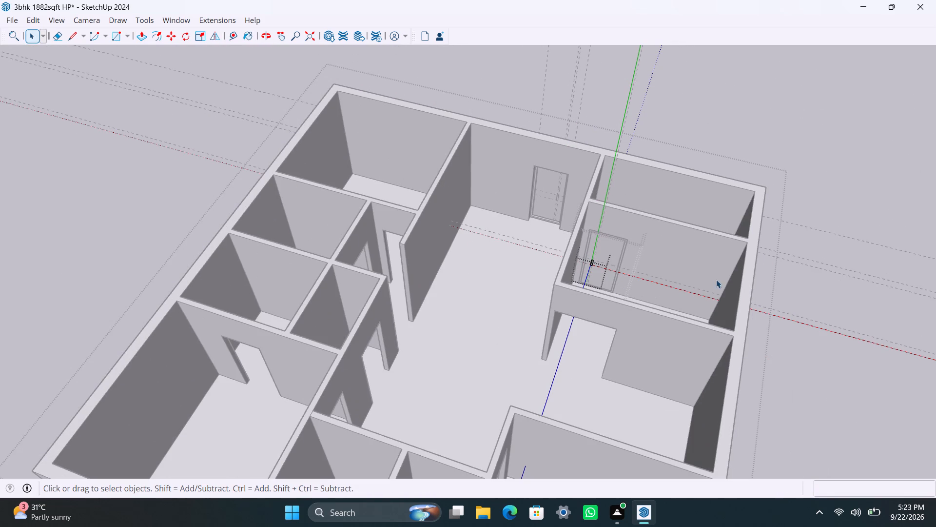
left_click(778, 160)
left_click(775, 147)
left_click(775, 147)
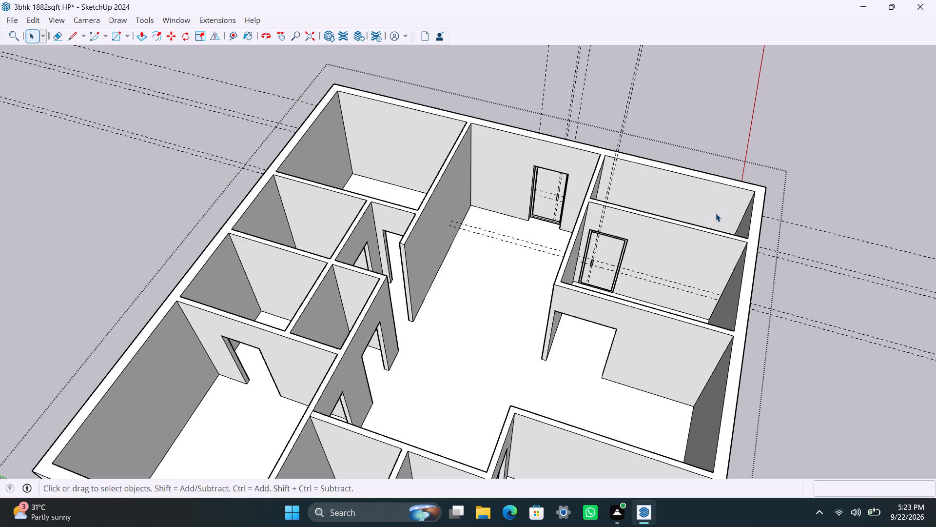
Examine the house from several sides for door openings that still need a frame.
scroll(730, 268, "down", 3)
middle_click_drag(790, 267, 780, 270)
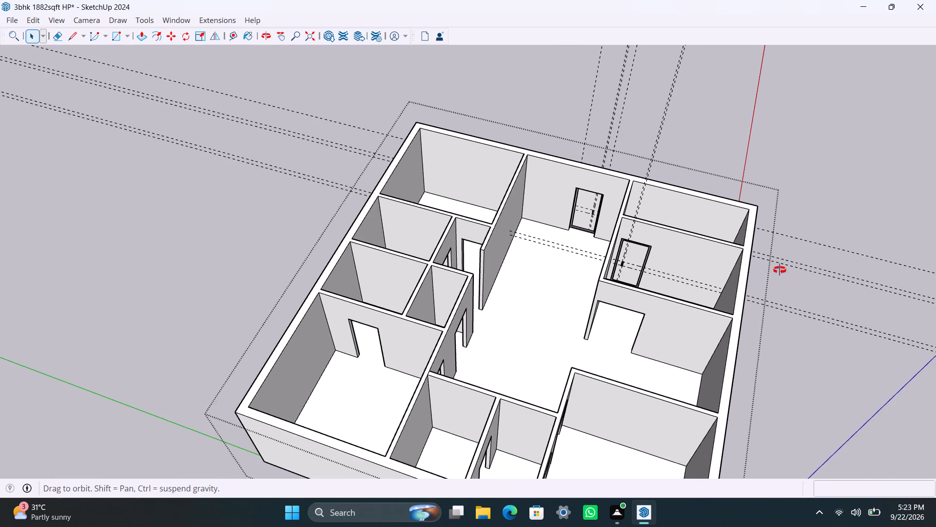
middle_click_drag(780, 270, 331, 317)
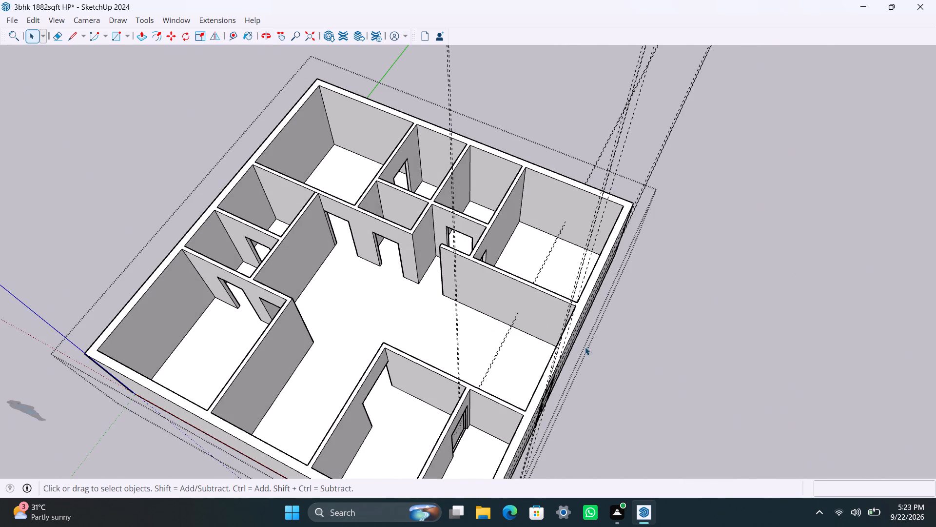
scroll(588, 349, "down", 2)
middle_click_drag(651, 366, 374, 381)
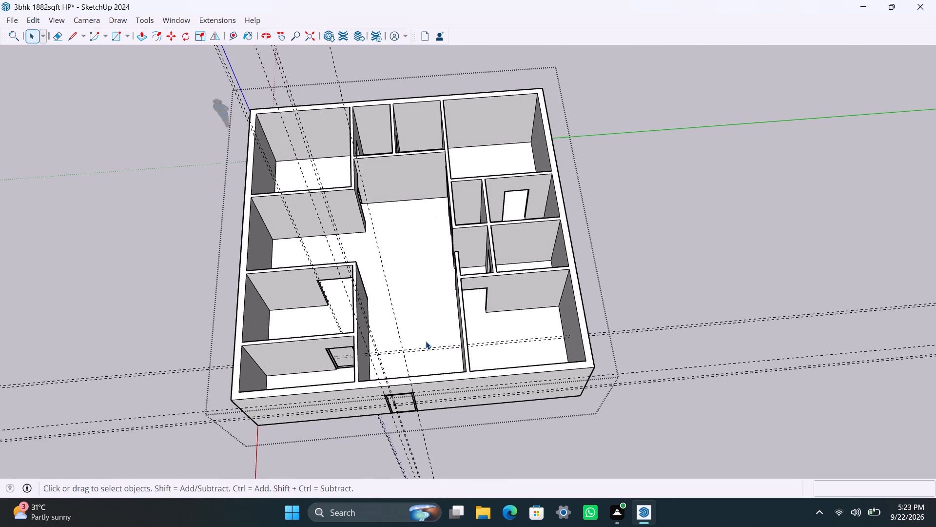
scroll(399, 318, "up", 3)
middle_click_drag(408, 319, 475, 414, "shift")
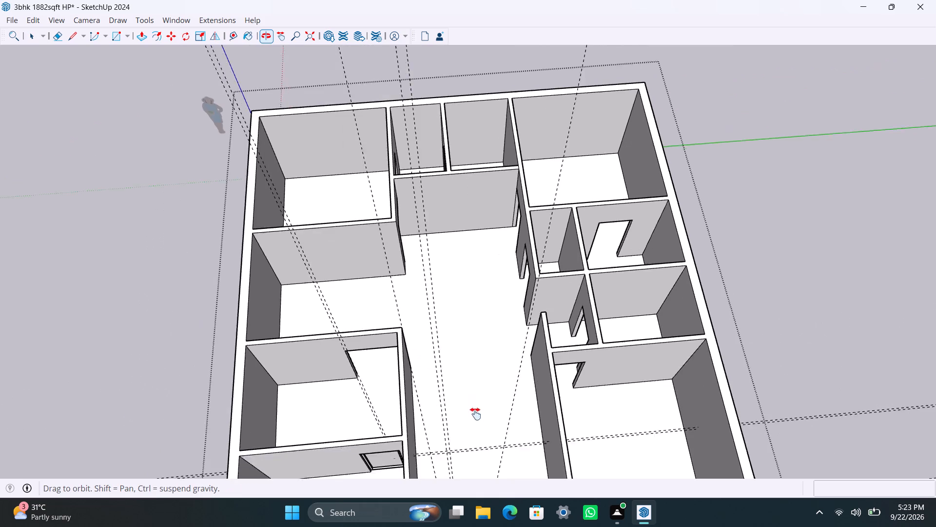
middle_click_drag(475, 414, 476, 416, "shift")
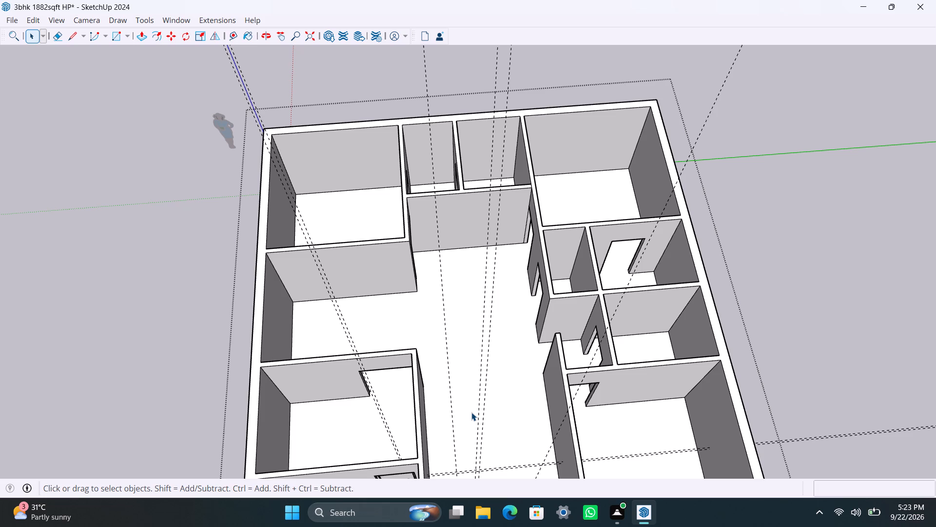
scroll(471, 412, "down", 2)
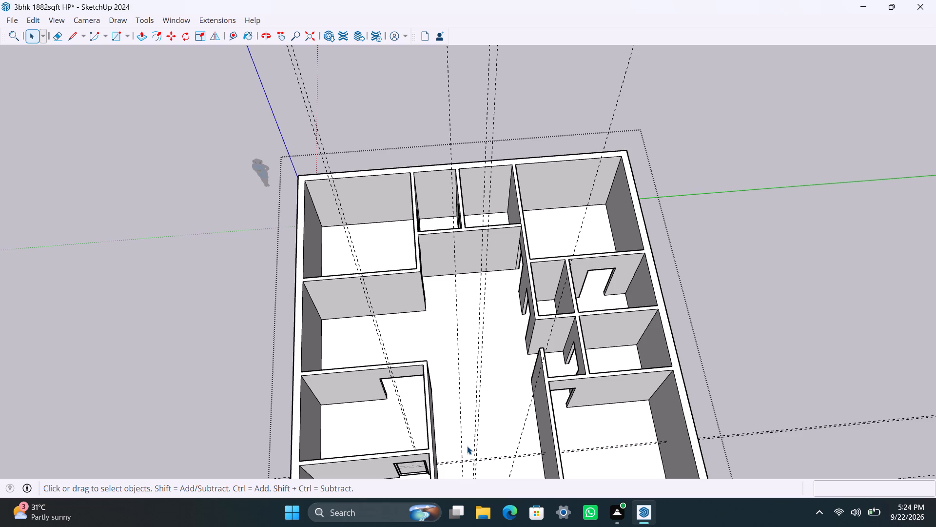
scroll(467, 502, "down", 1)
scroll(509, 296, "up", 2)
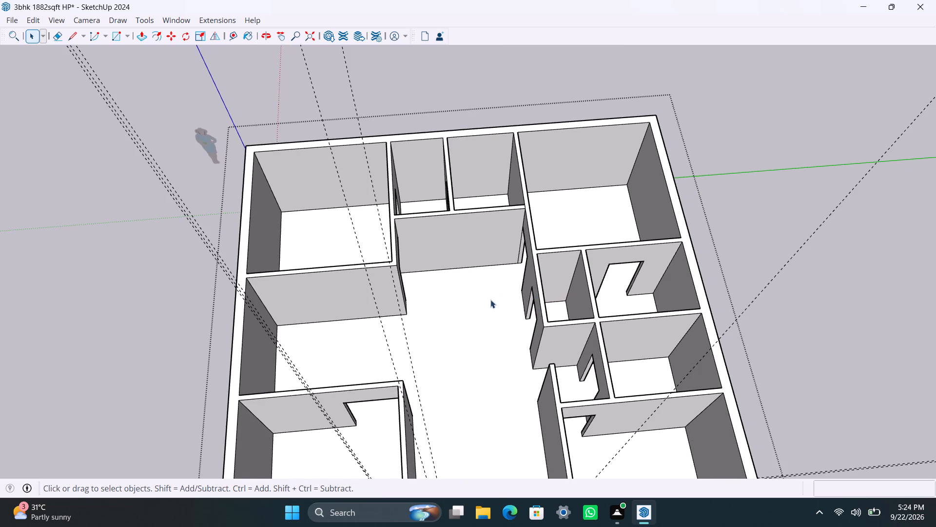
Draw a rectangle over the door opening at the end of the hall passage, beside the two small rooms, make it a group and open it.
middle_click_drag(436, 284, 184, 319)
scroll(411, 239, "up", 3)
middle_click_drag(414, 238, 248, 224)
scroll(413, 147, "down", 1)
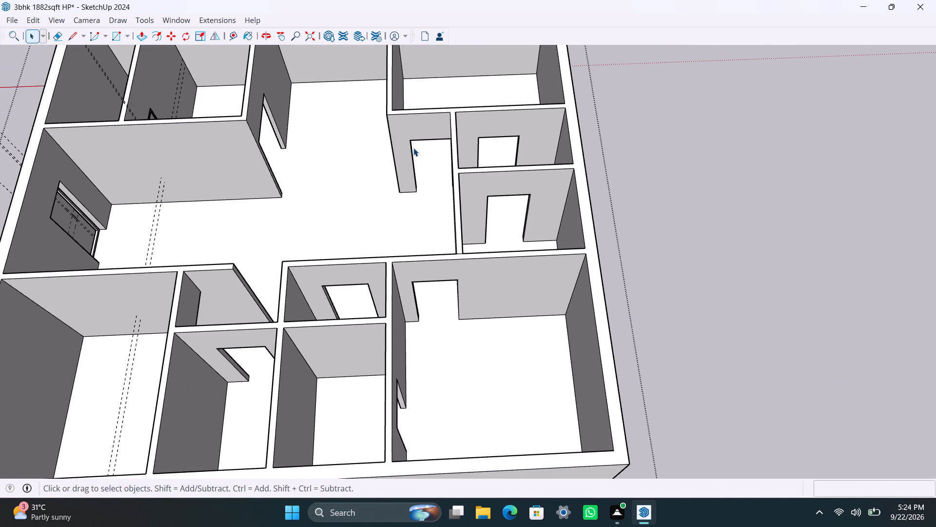
scroll(413, 149, "up", 2)
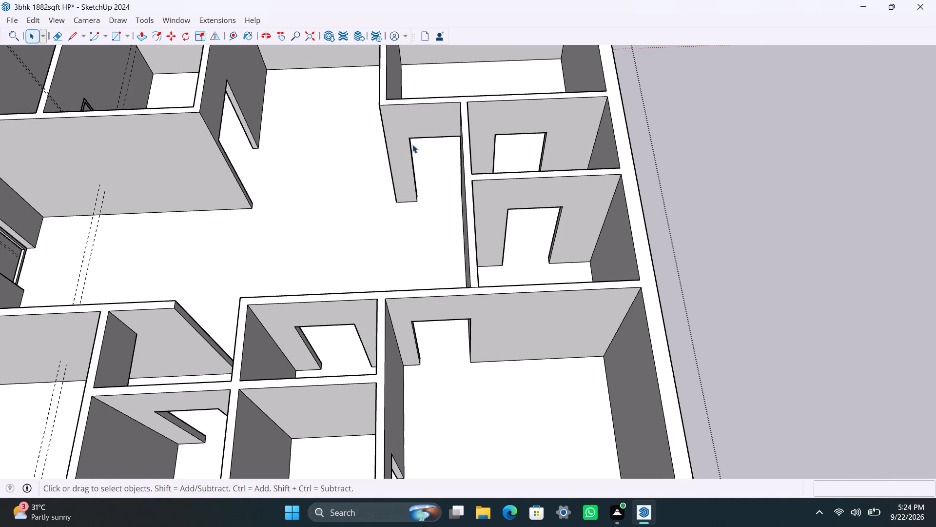
key("r")
left_click(409, 142)
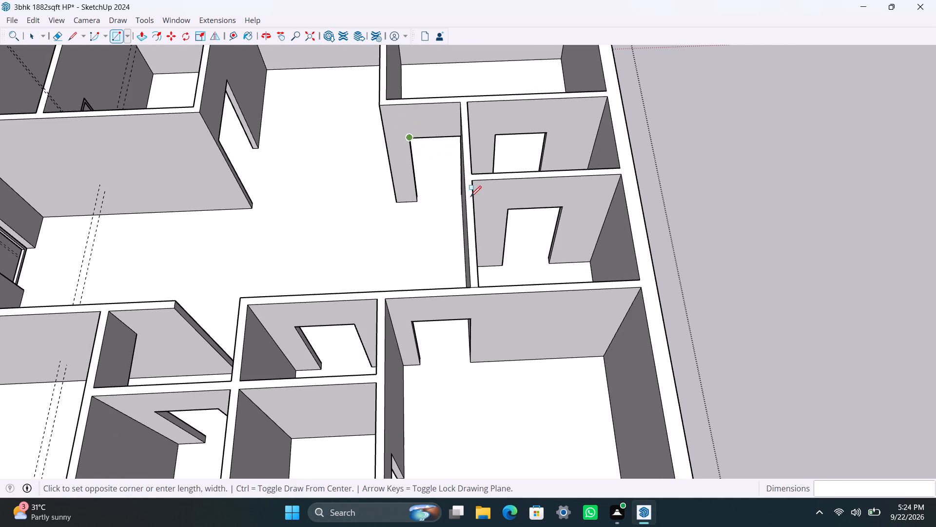
scroll(446, 196, "up", 6)
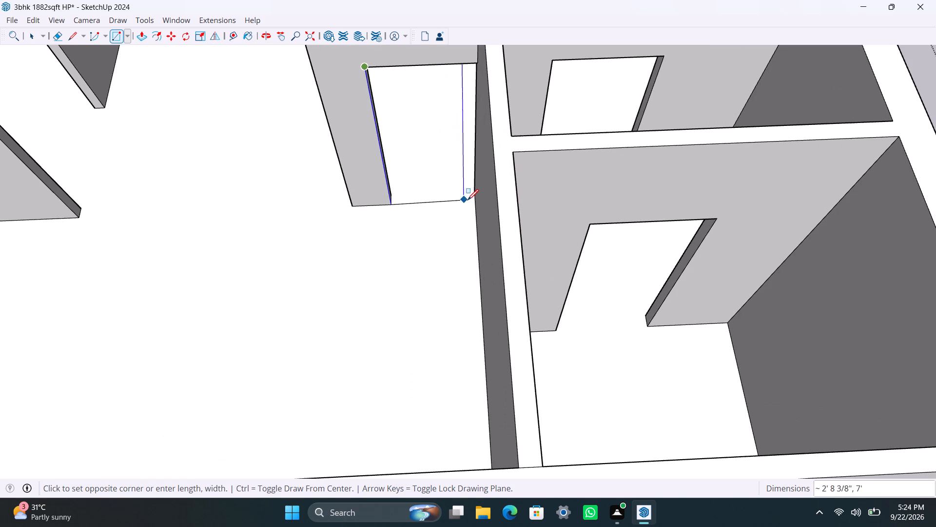
left_click(475, 200)
key("space")
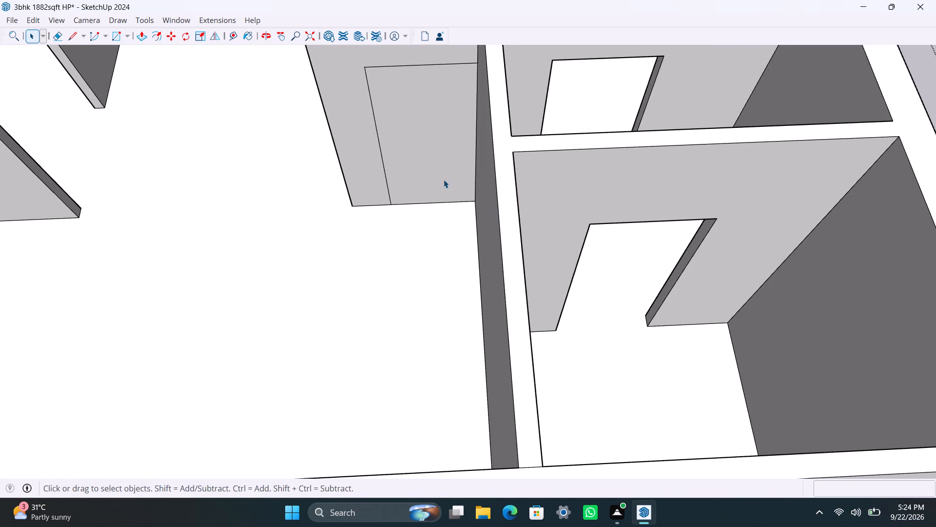
double_click(444, 180)
right_click(443, 180)
left_click(502, 295)
double_click(410, 149)
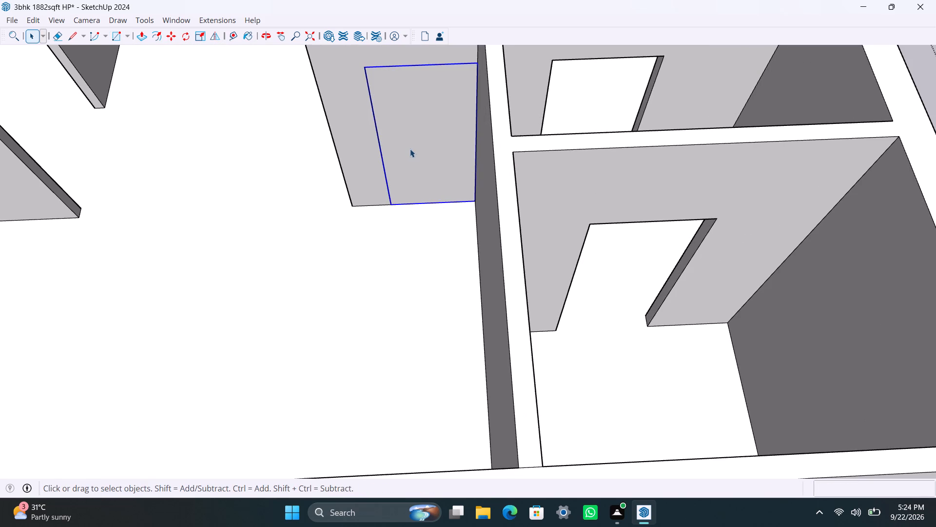
Offset the passage door frame's face 2" inward and delete the inner face.
left_click(405, 142)
key("f")
left_click(392, 101)
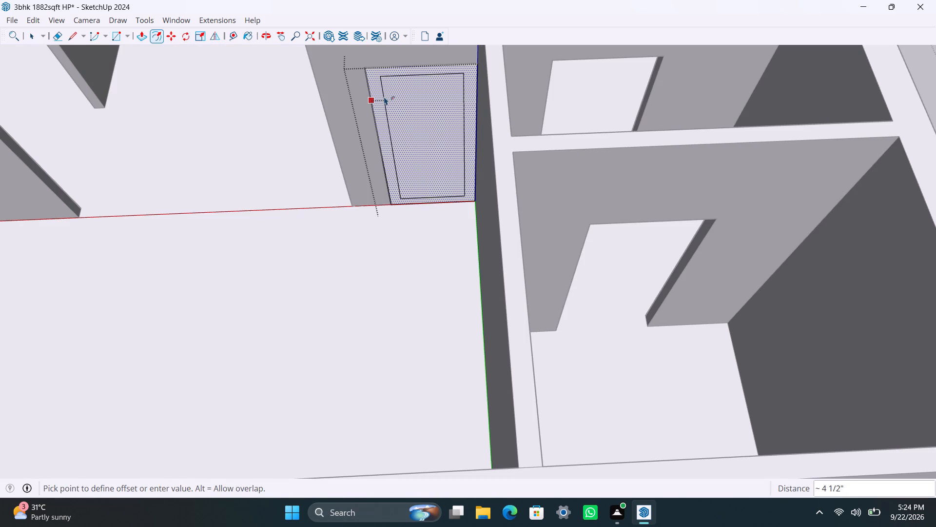
type("2\"")
key("Return")
key("space")
left_click(406, 119)
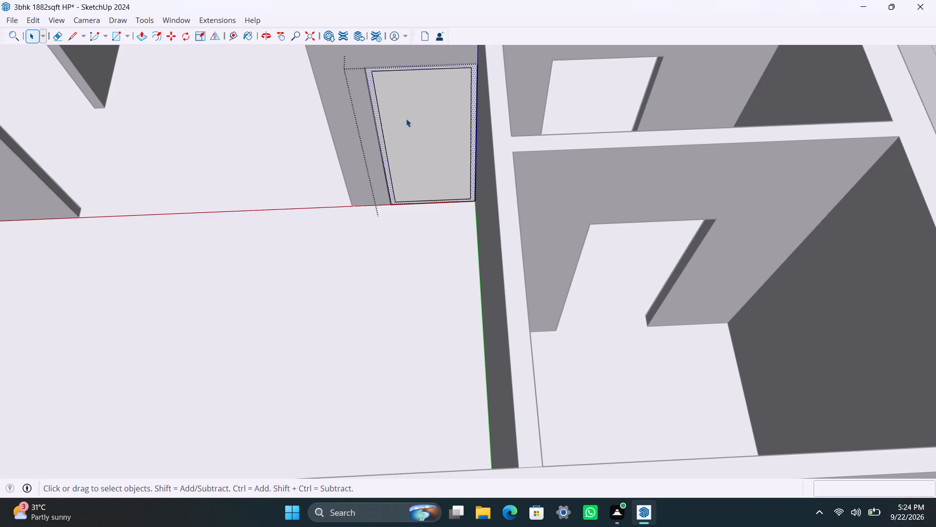
key("Delete")
scroll(421, 230, "up", 7)
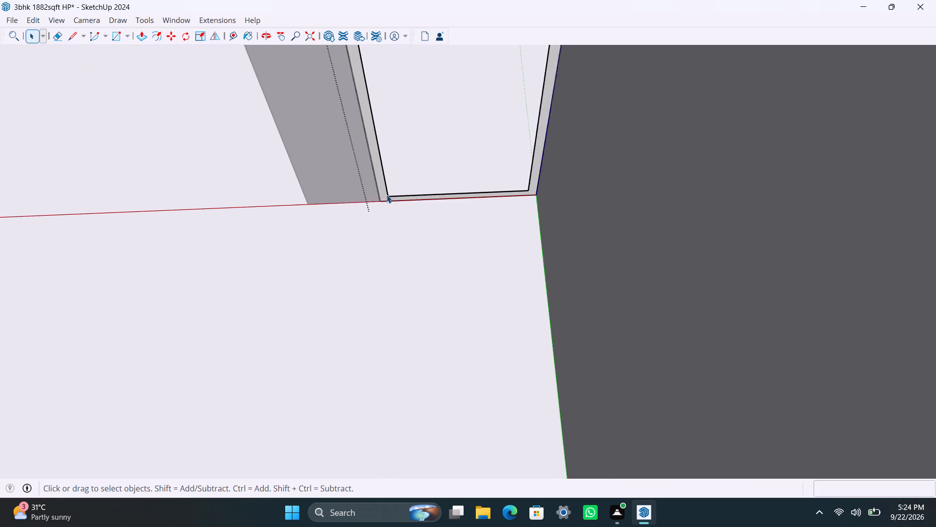
Push/Pull the passage door frame's face 2.5".
scroll(387, 195, "up", 1)
left_click(374, 168)
key("p")
left_click(374, 168)
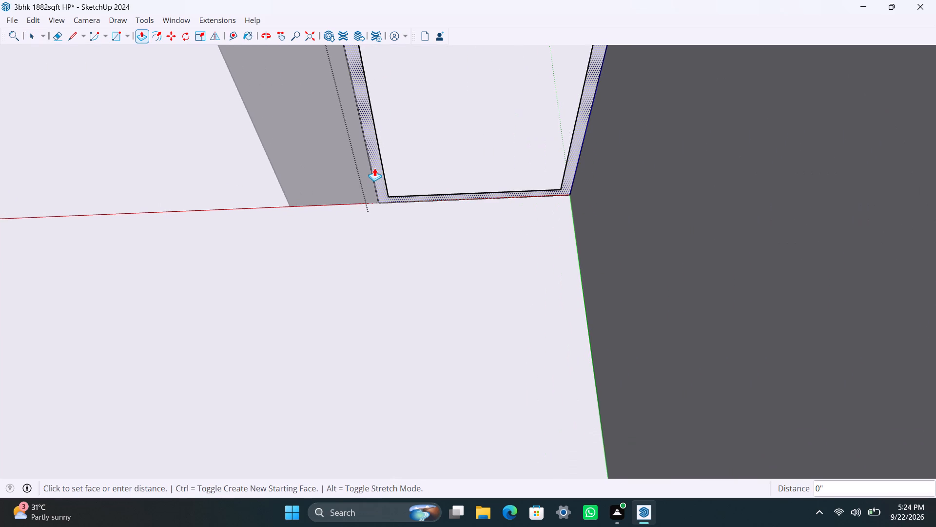
type("2.5\"")
key("Return")
key("space")
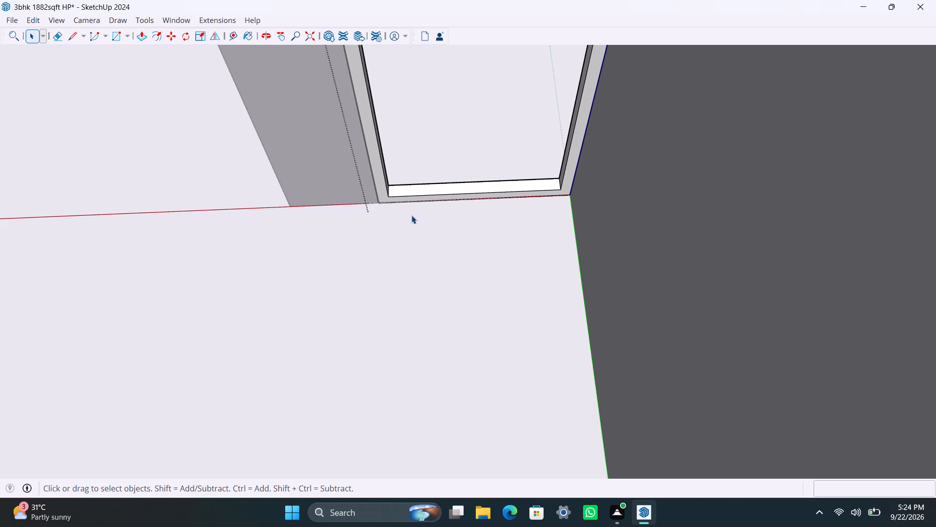
Draw a rectangle filling the inside of the passage door frame for the door panel, make it a group and open it.
scroll(409, 185, "down", 9)
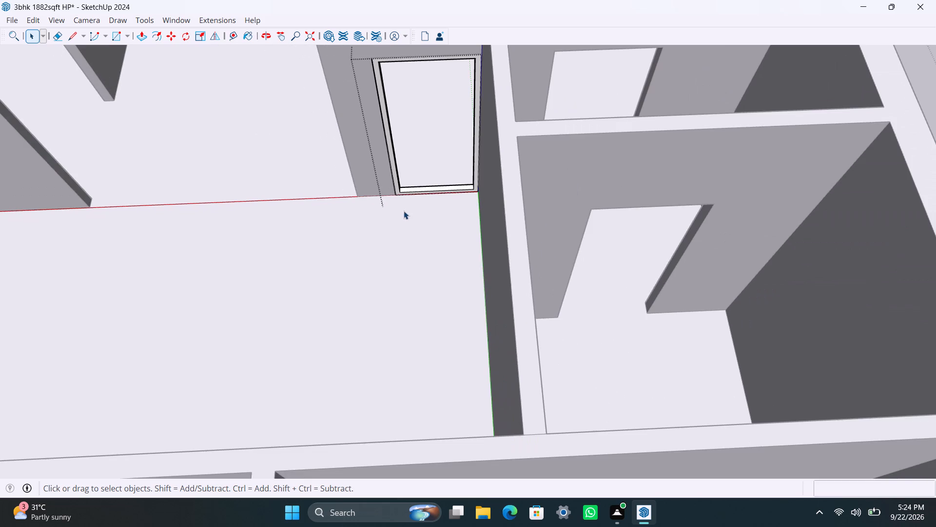
middle_click_drag(412, 241, 415, 303)
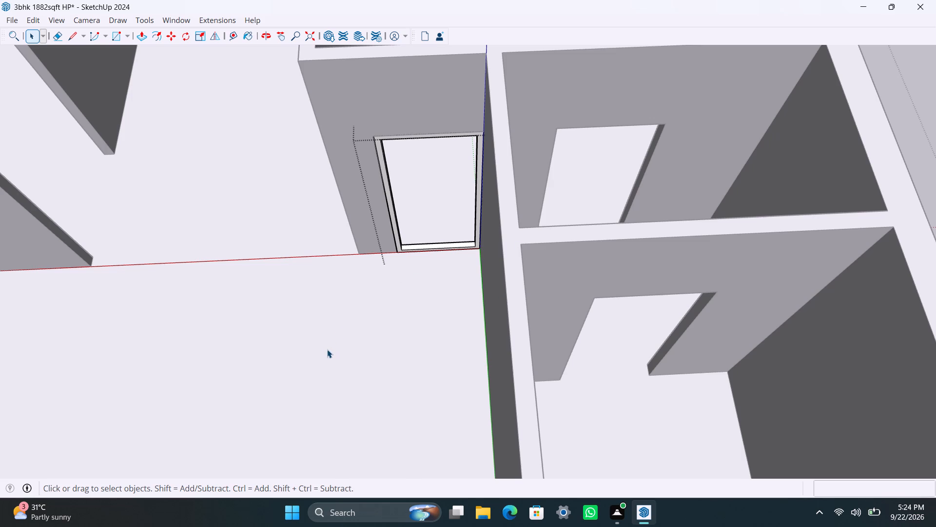
scroll(328, 350, "down", 1)
scroll(328, 350, "up", 1)
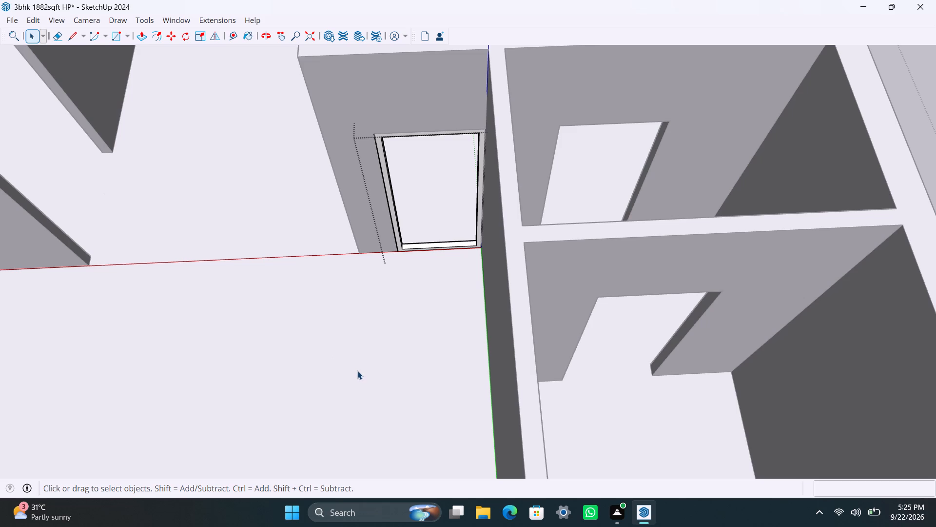
middle_click_drag(351, 374, 311, 347)
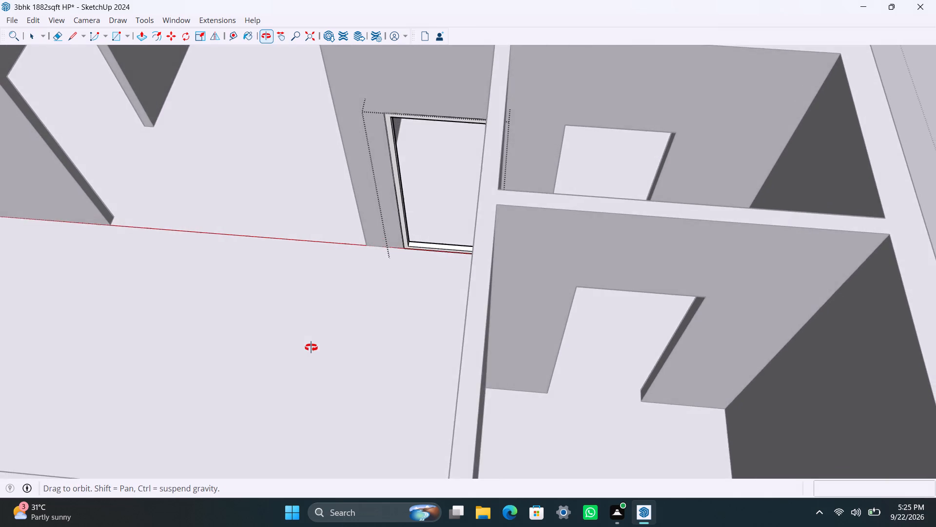
middle_click_drag(311, 347, 322, 347)
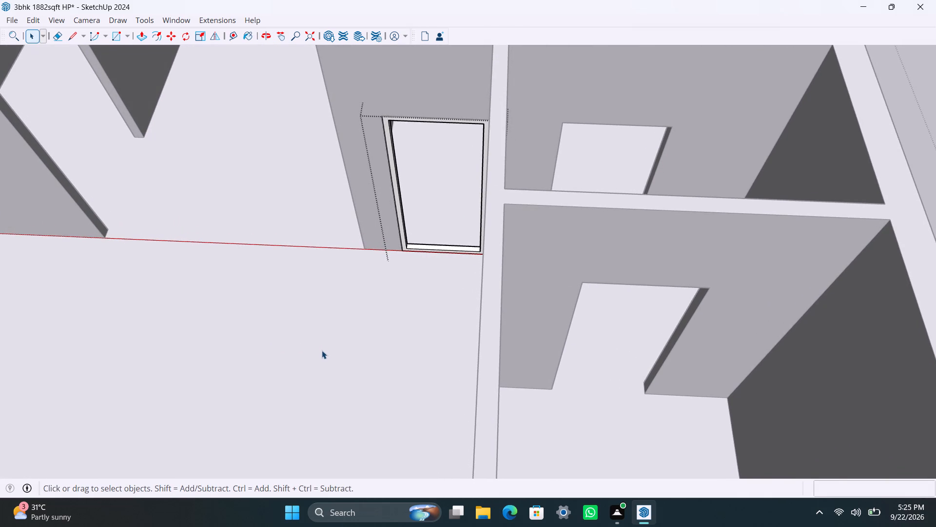
scroll(404, 187, "up", 3)
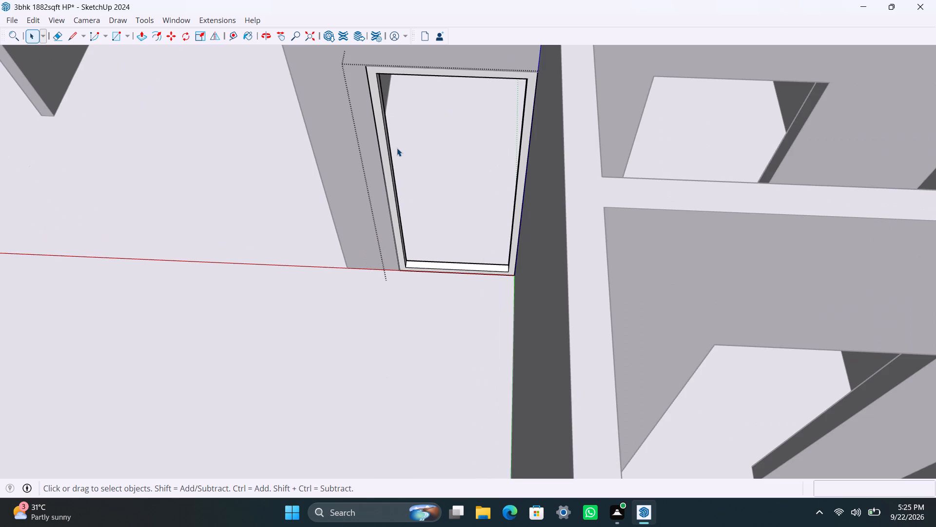
key("r")
left_click(380, 77)
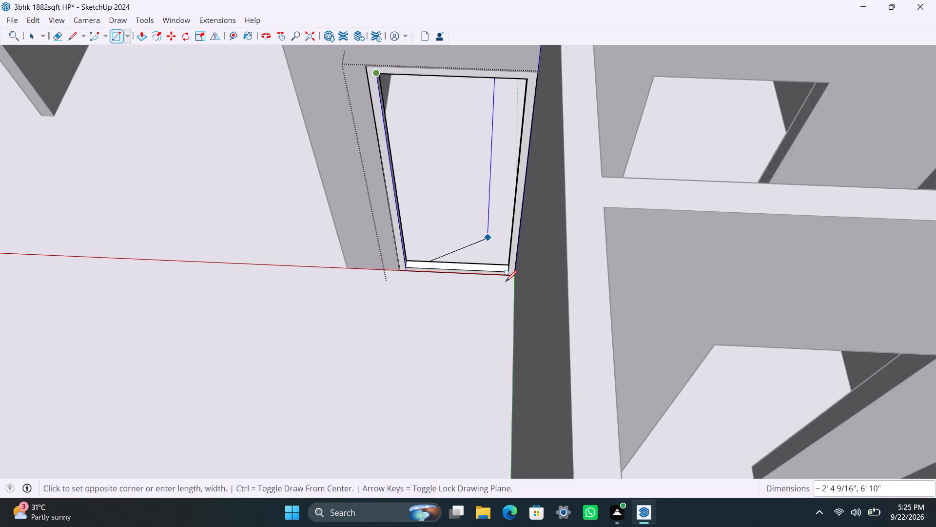
left_click(508, 274)
key("space")
double_click(484, 242)
right_click(484, 242)
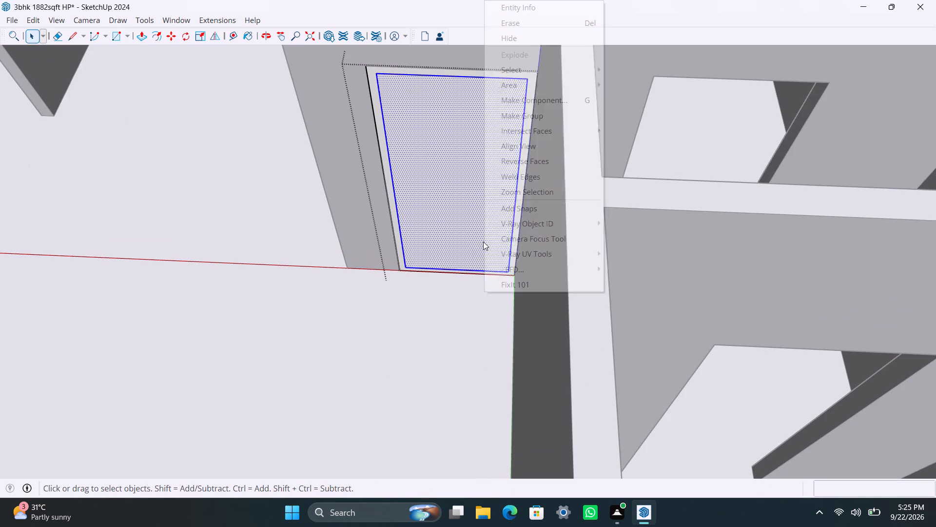
left_click(560, 108)
triple_click(493, 162)
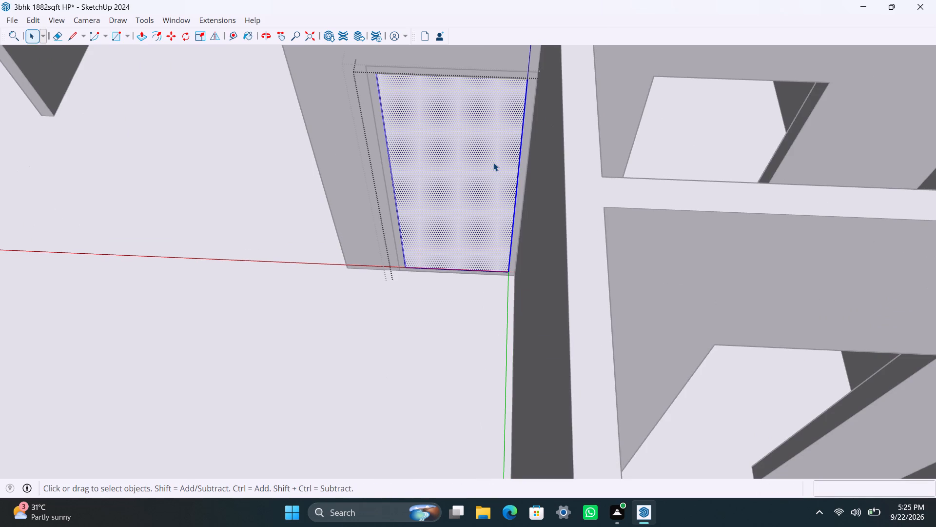
Push/Pull the door panel face 18 mm.
key("p")
left_click(493, 162)
type("18MM")
key("Return")
key("space")
Place a horizontal guide 4' below the door panel's top edge and another 8" above that guide.
key("t")
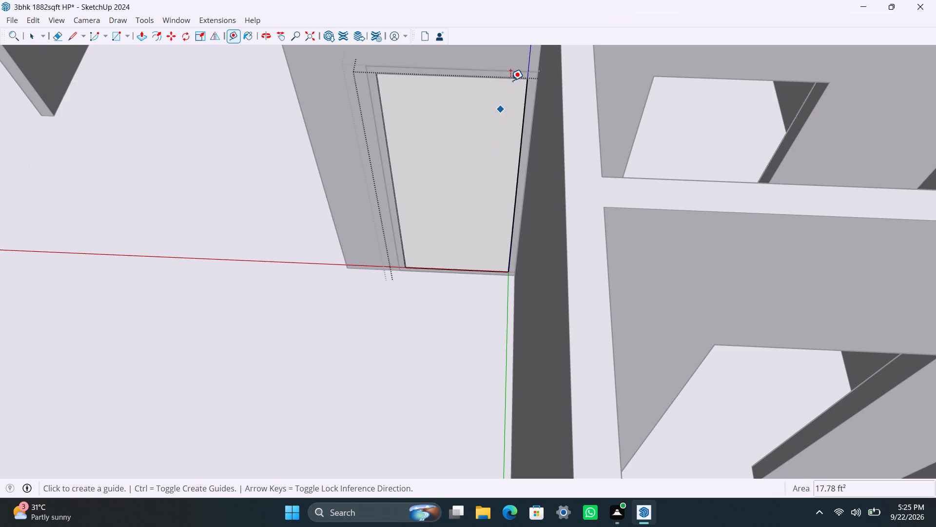
left_click(497, 81)
key("space")
key("t")
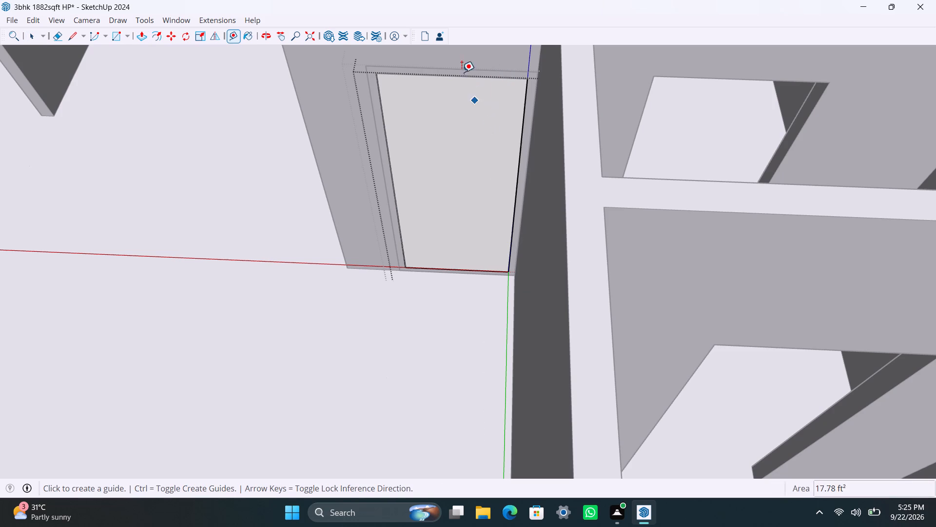
left_click(458, 79)
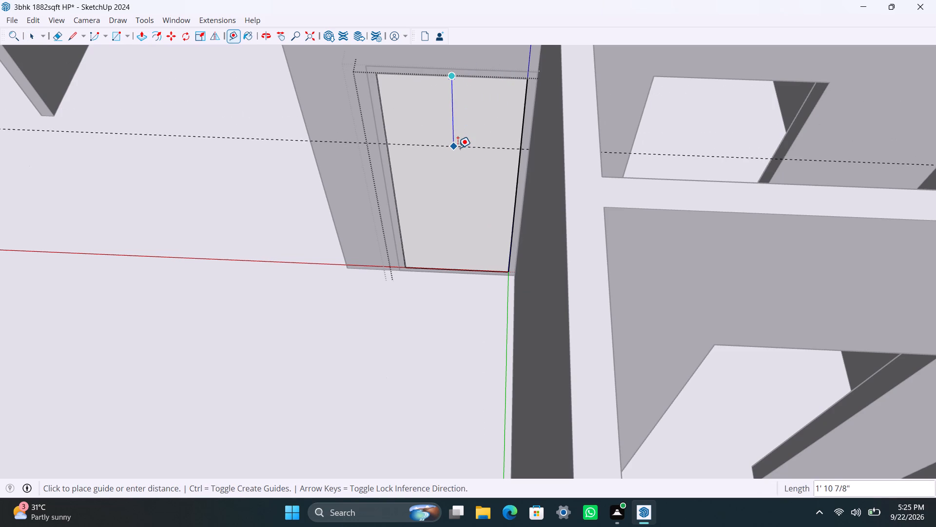
type("4'")
key("Return")
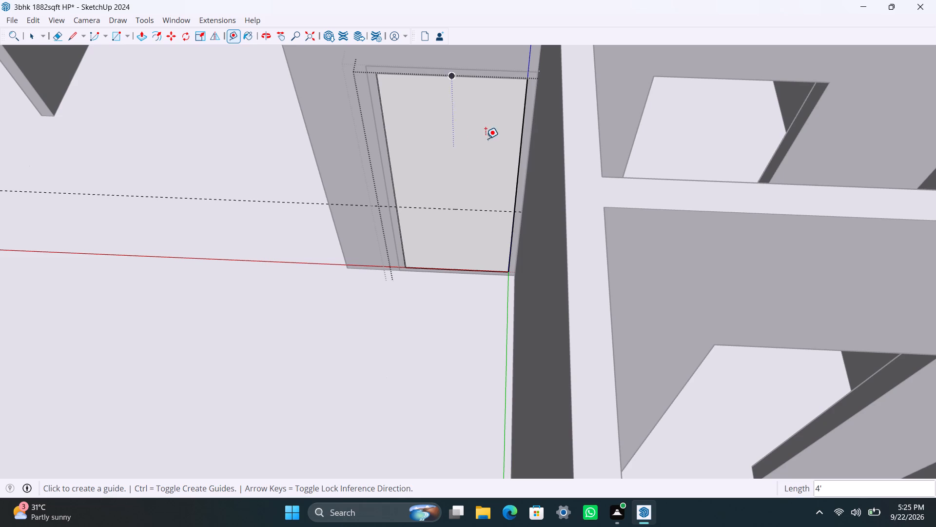
left_click(479, 217)
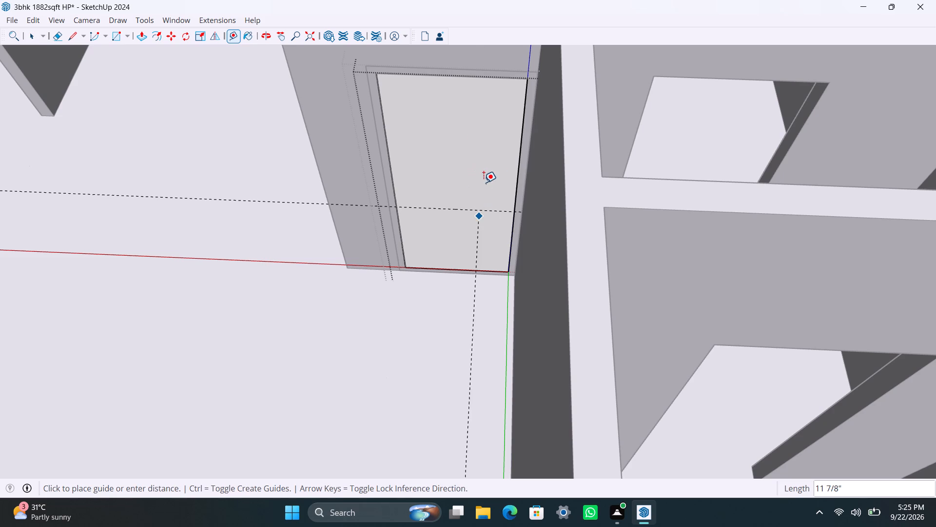
key("space")
key("t")
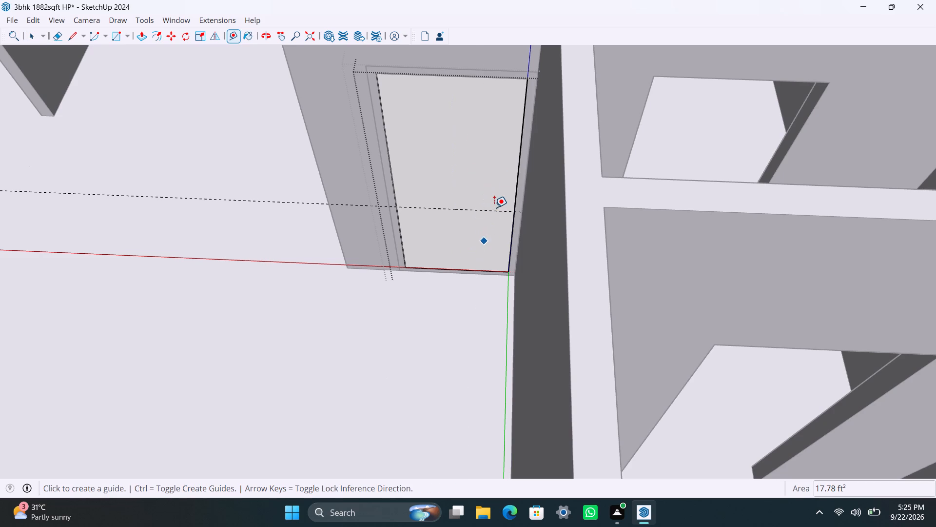
left_click(493, 212)
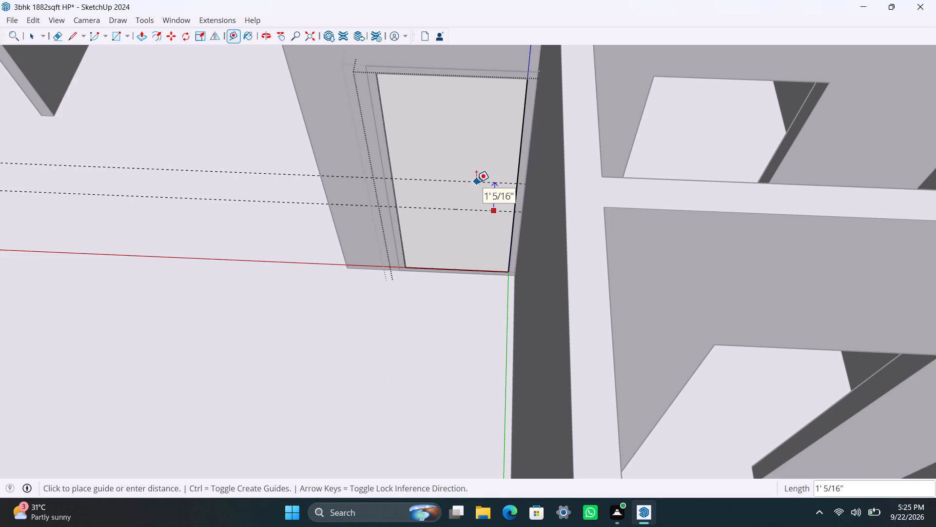
type("8\"")
key("Return")
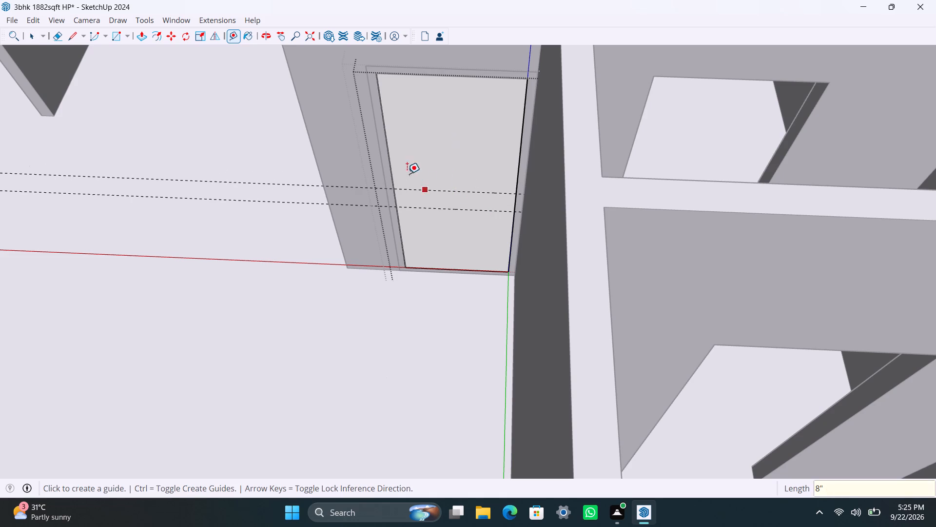
Place a vertical guide 6" in from the panel's side edge away from the corner wall, and another 1.5" further in.
left_click(393, 162)
type("6\"")
key("Return")
left_click(415, 152)
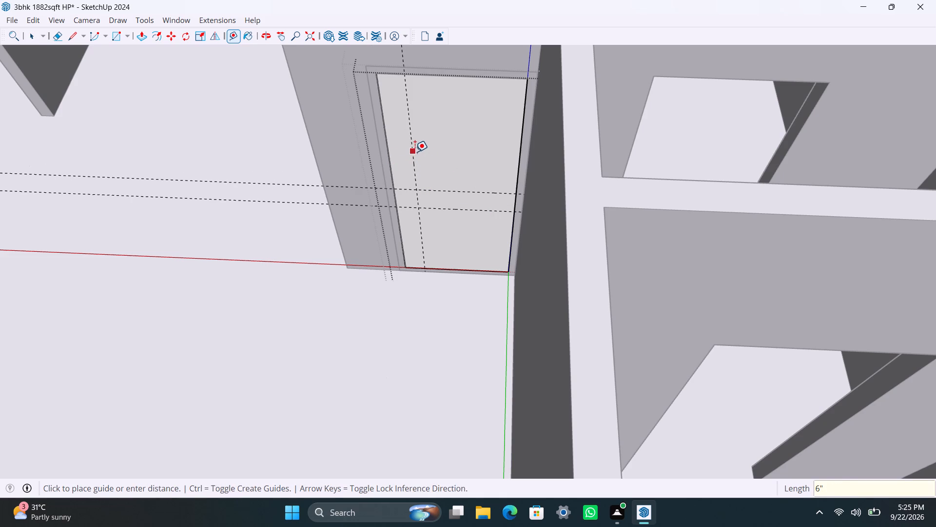
type("1.5\"")
key("Return")
key("space")
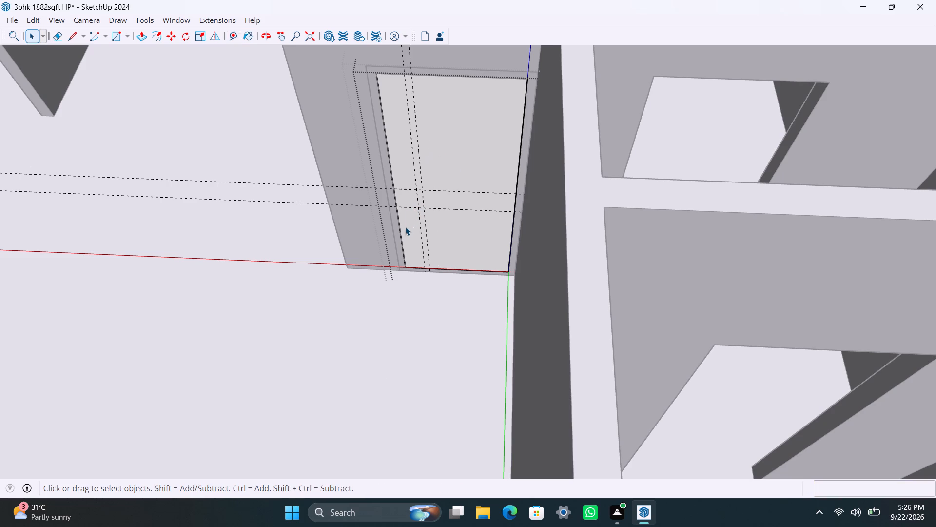
Draw the 8" by 1.5" handle rectangle between the guide intersections on the door panel, make it a group and open it.
key("r")
scroll(406, 232, "up", 7)
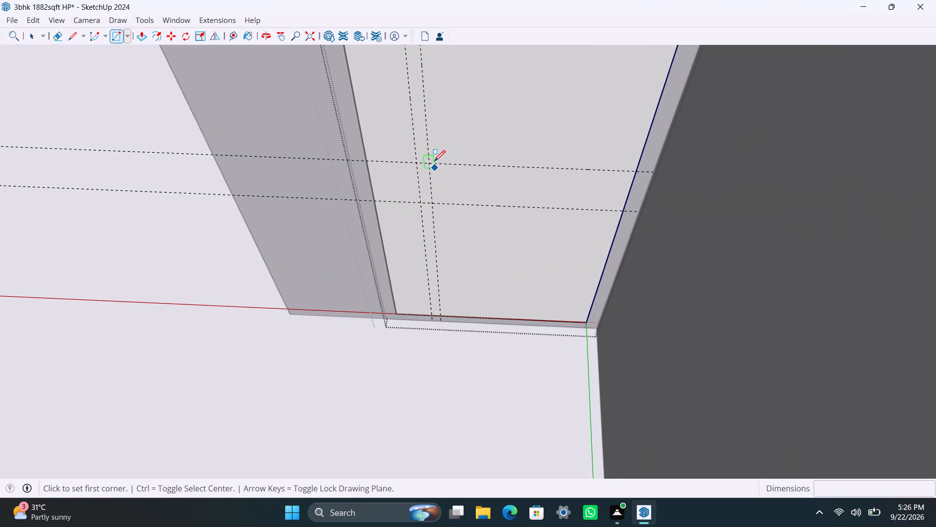
left_click_drag(432, 161, 432, 177)
left_click(420, 203)
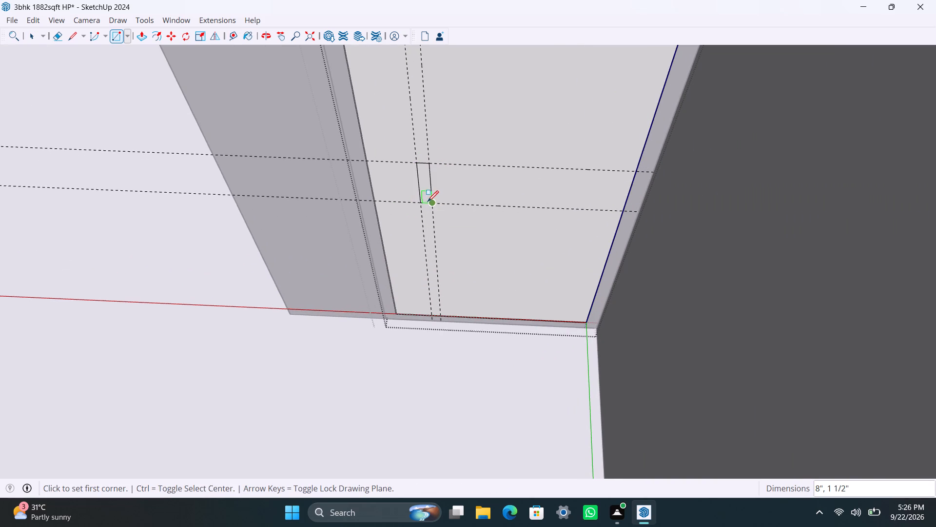
key("space")
double_click(428, 190)
right_click(428, 190)
left_click(492, 309)
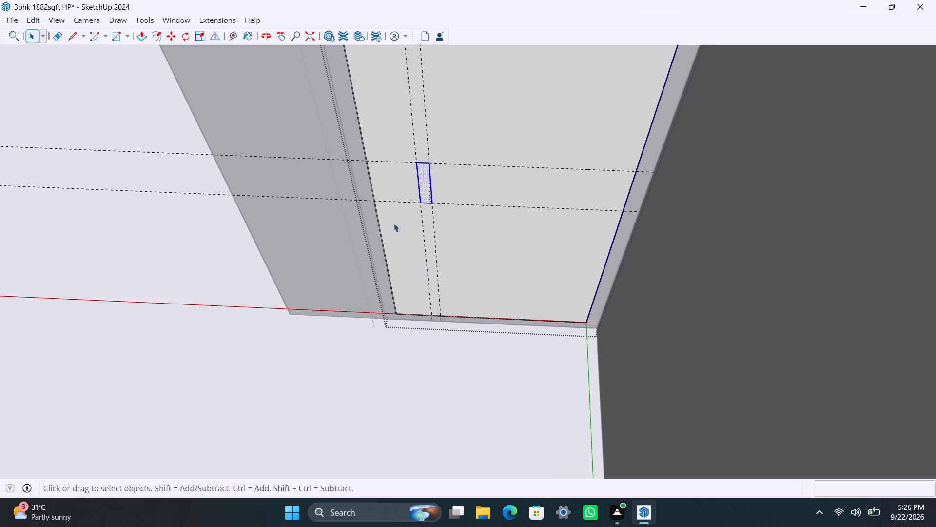
triple_click(423, 172)
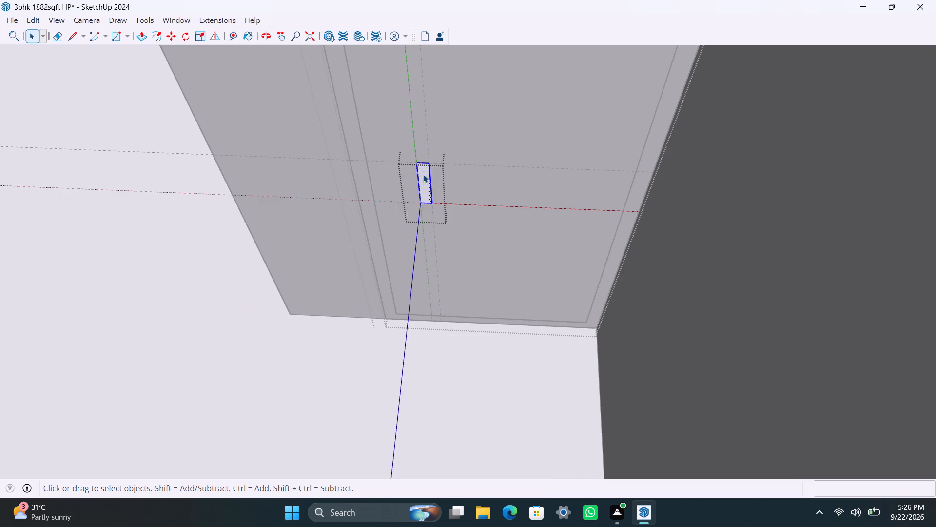
Push/Pull the handle face 0.5" and exit the handle group.
key("p")
left_click(423, 174)
key("0")
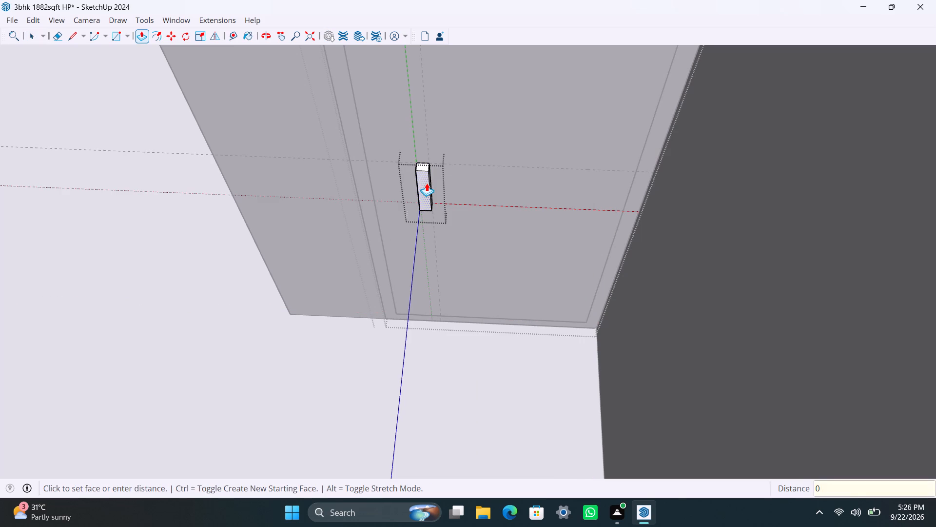
type(".6")
key("BackSpace")
type("5\"")
key("Return")
key("space")
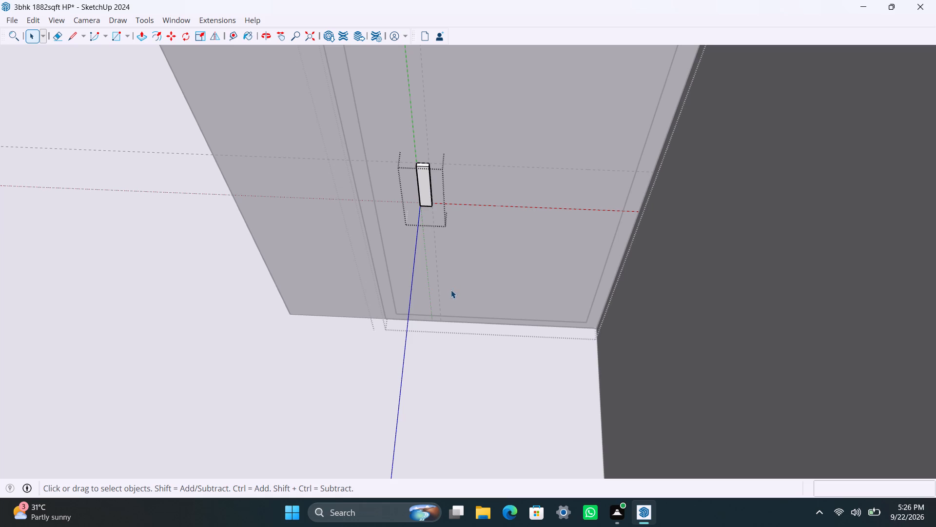
scroll(448, 303, "down", 1)
scroll(448, 303, "up", 1)
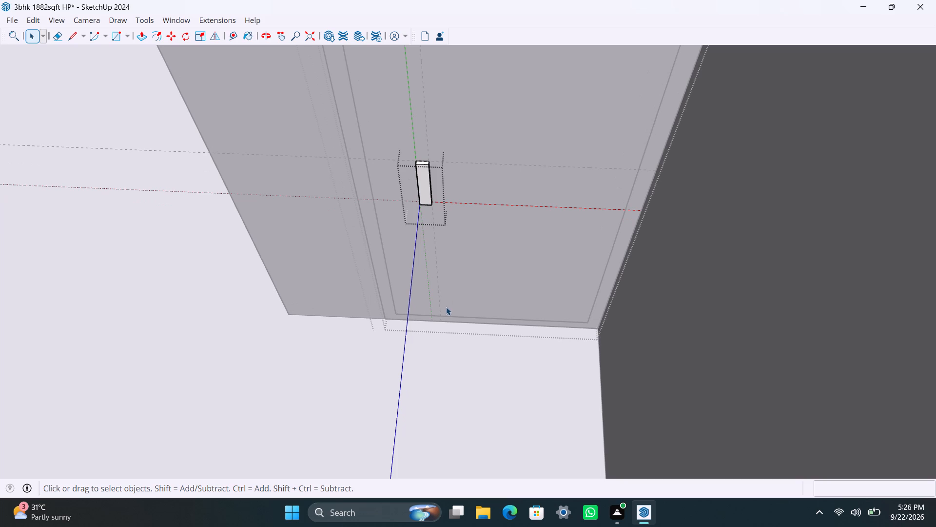
scroll(445, 309, "down", 1)
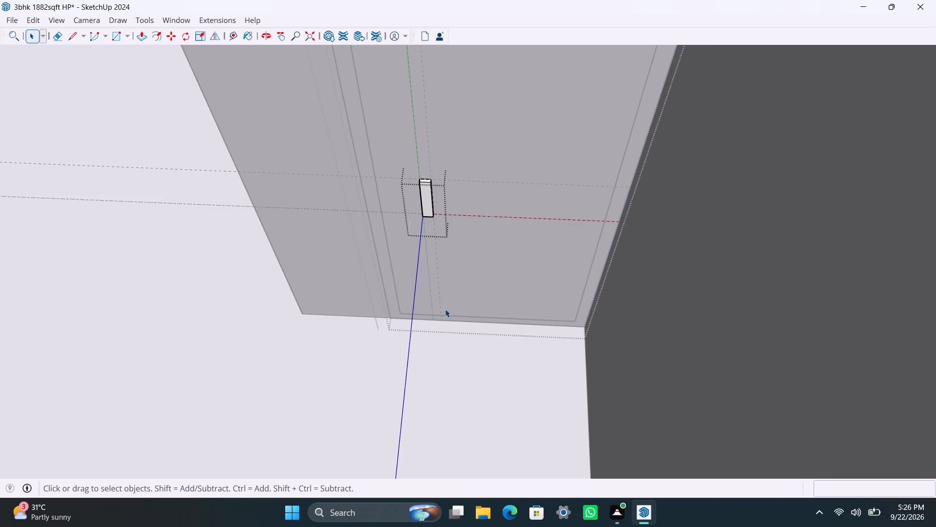
scroll(445, 309, "down", 2)
scroll(445, 309, "up", 2)
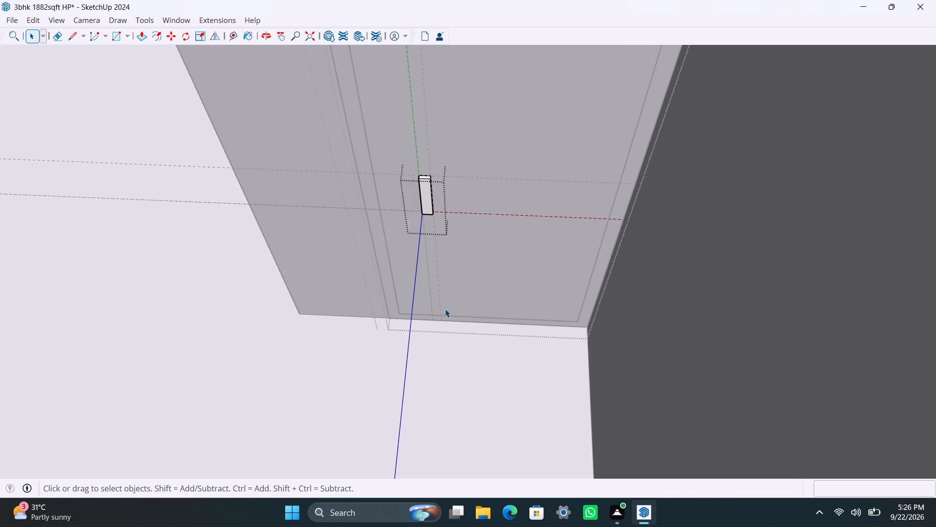
scroll(445, 309, "down", 3)
scroll(445, 309, "up", 4)
middle_click_drag(464, 322, 612, 306)
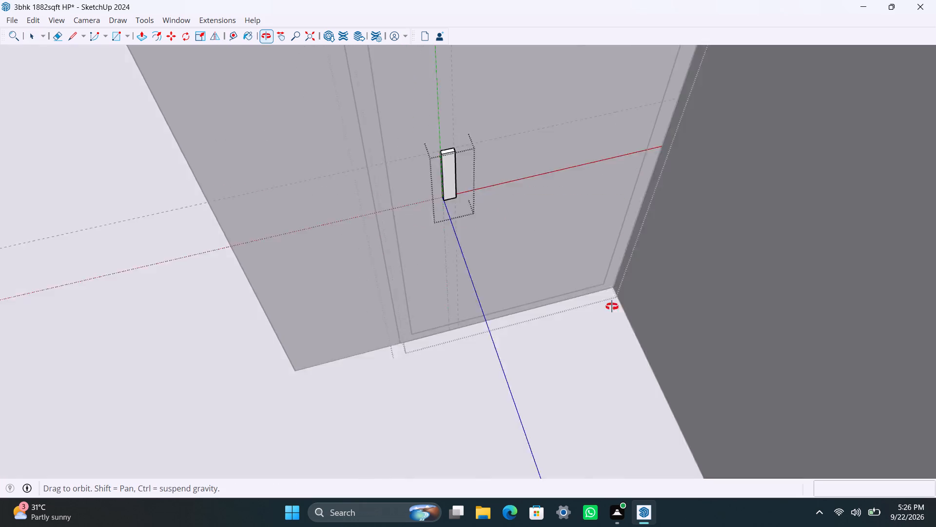
middle_click_drag(612, 306, 701, 306)
scroll(668, 339, "down", 9)
left_click(584, 365)
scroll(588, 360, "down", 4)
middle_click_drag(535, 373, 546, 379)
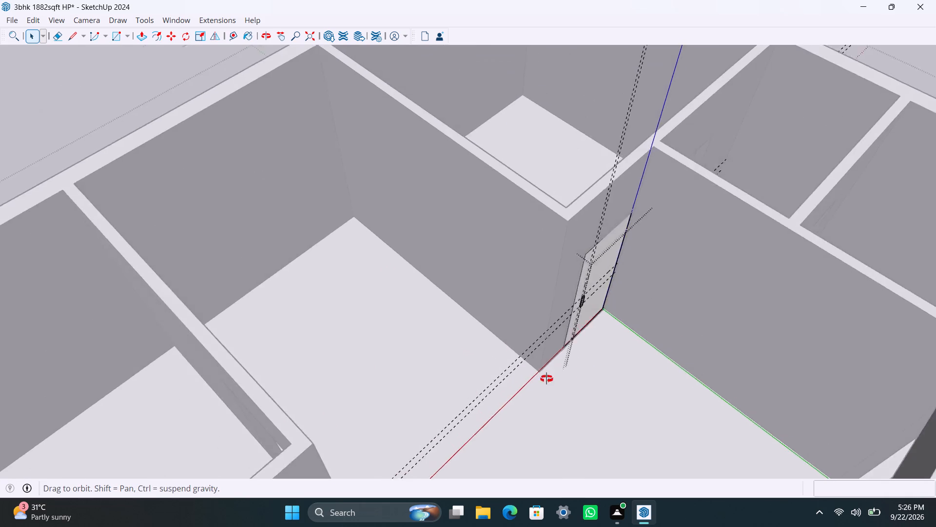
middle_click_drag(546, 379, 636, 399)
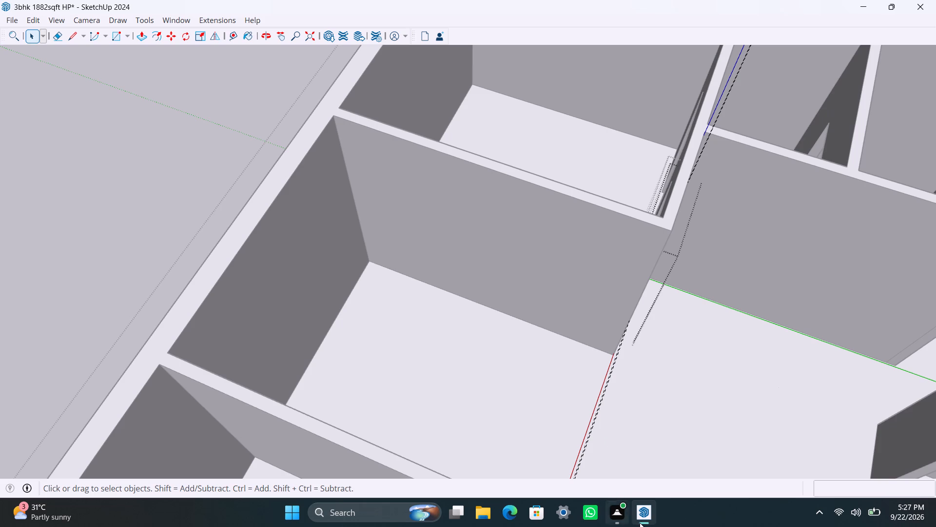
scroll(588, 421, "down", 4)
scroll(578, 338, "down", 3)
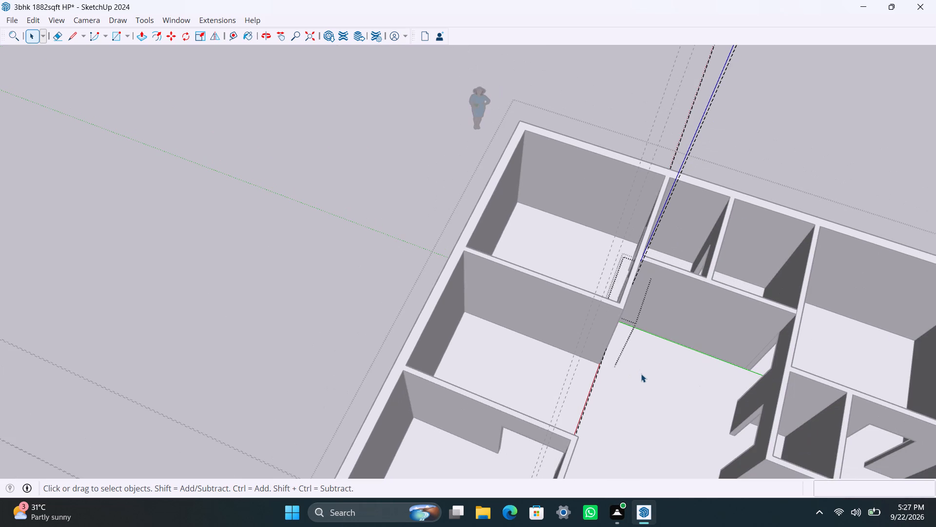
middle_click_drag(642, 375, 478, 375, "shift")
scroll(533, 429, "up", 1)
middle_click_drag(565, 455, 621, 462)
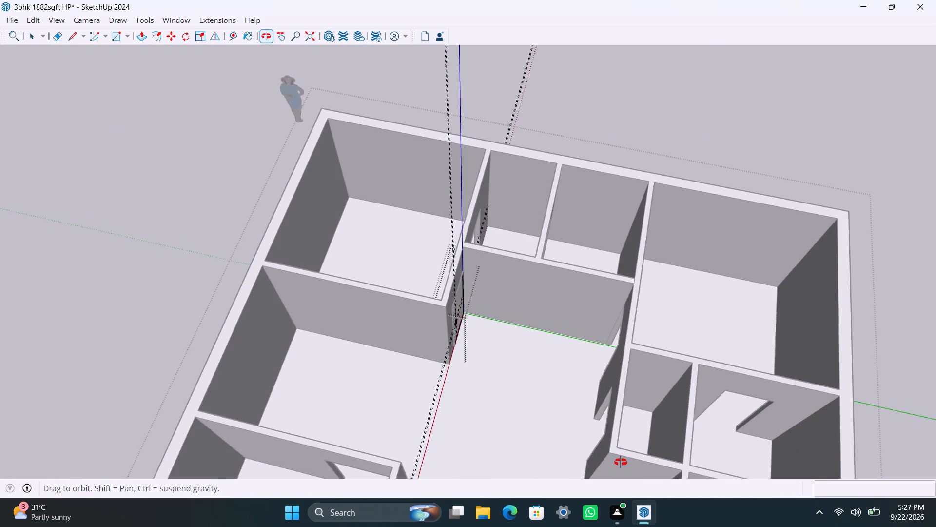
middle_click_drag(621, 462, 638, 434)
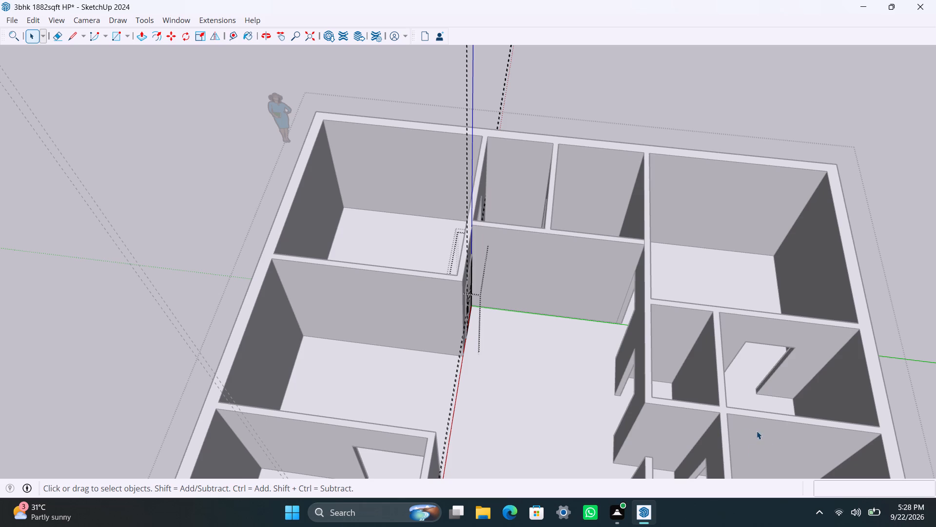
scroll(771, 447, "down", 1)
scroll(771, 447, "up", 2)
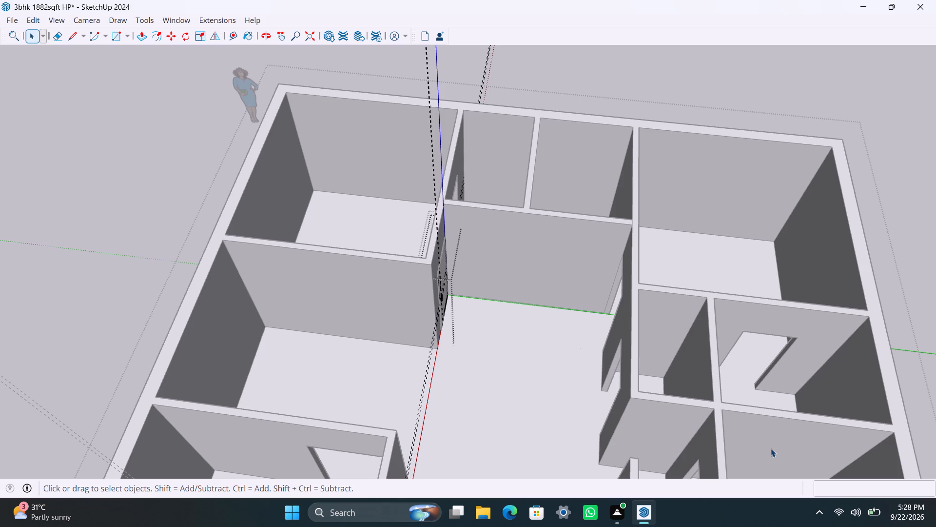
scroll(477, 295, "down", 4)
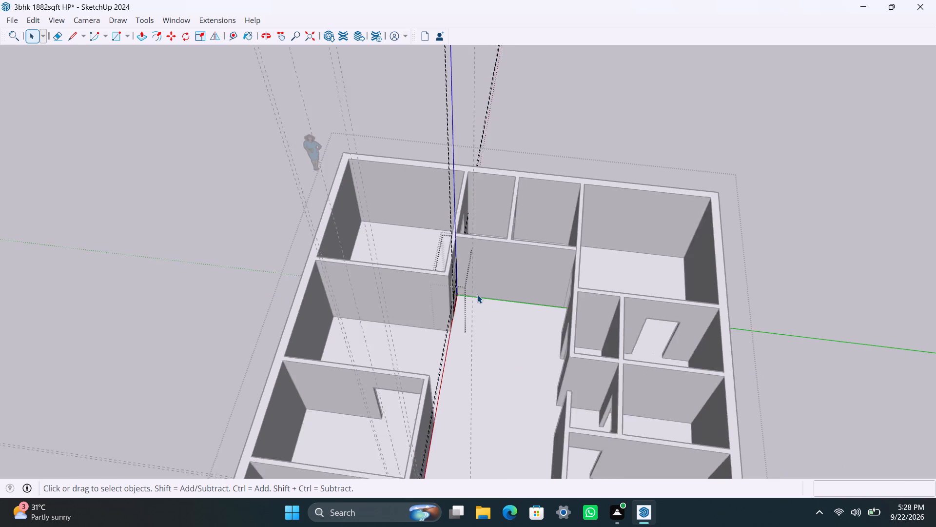
Exit the finished door's open groups, at the room with the empty opening beside that door.
scroll(477, 296, "up", 4)
middle_click_drag(485, 334, 614, 322)
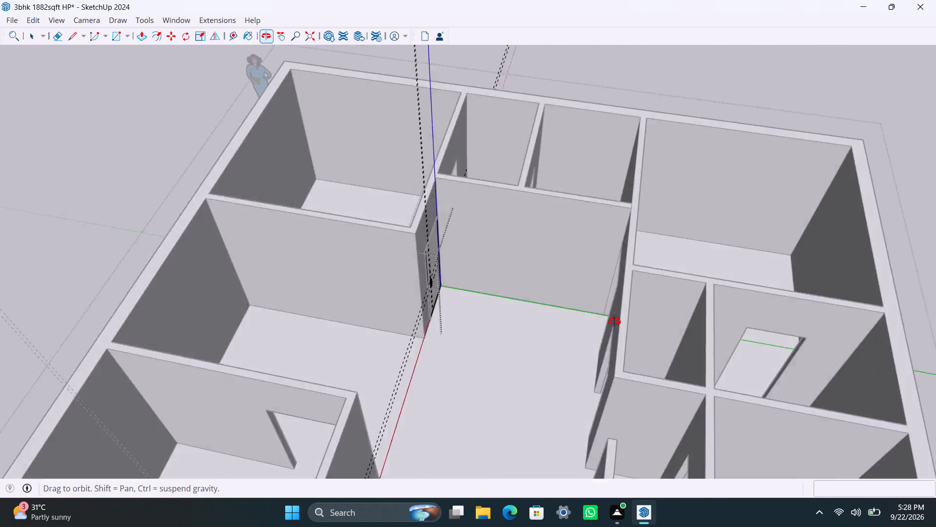
middle_click_drag(614, 322, 935, 342)
scroll(503, 260, "up", 2)
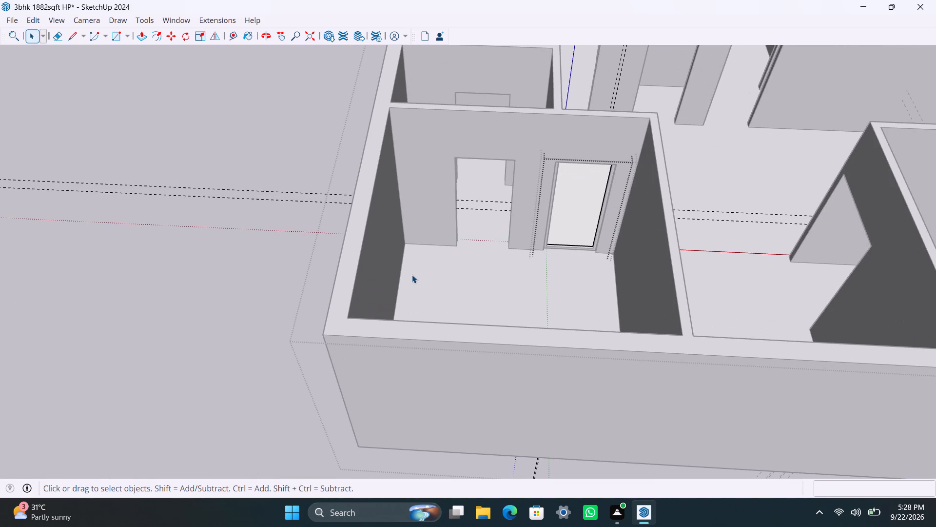
middle_click_drag(414, 275, 398, 376)
scroll(429, 352, "up", 3)
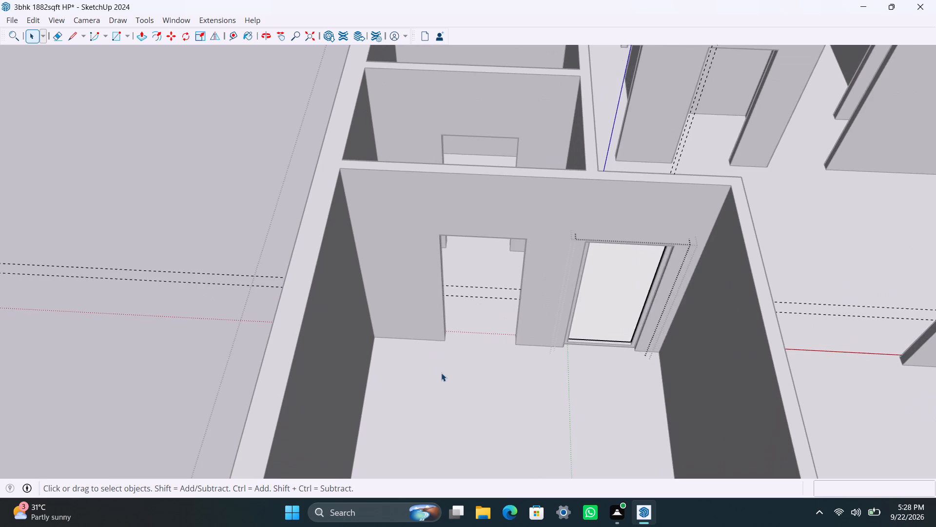
left_click(441, 372)
left_click(405, 348)
Draw a rectangle across the empty door opening beside the finished door, make it a group and open it.
scroll(410, 367, "up", 1)
middle_click_drag(425, 385, 432, 363)
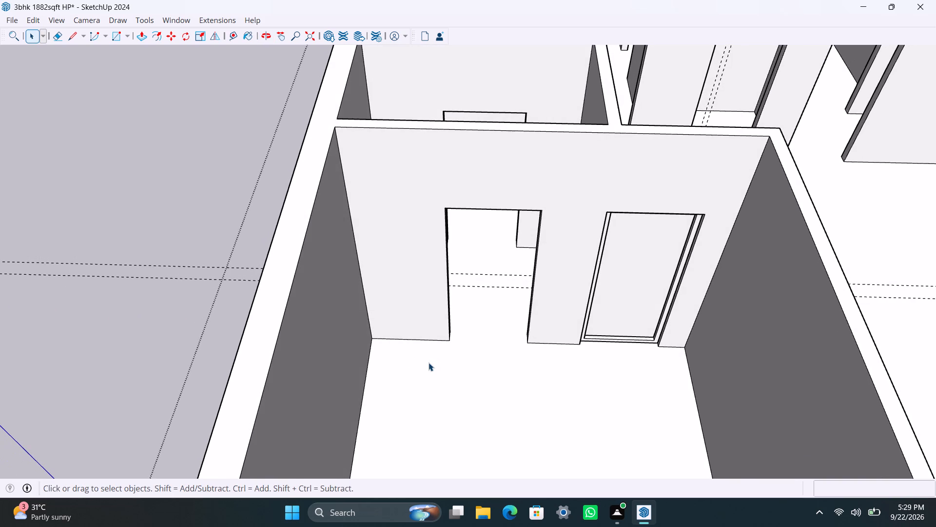
key("r")
left_click(451, 210)
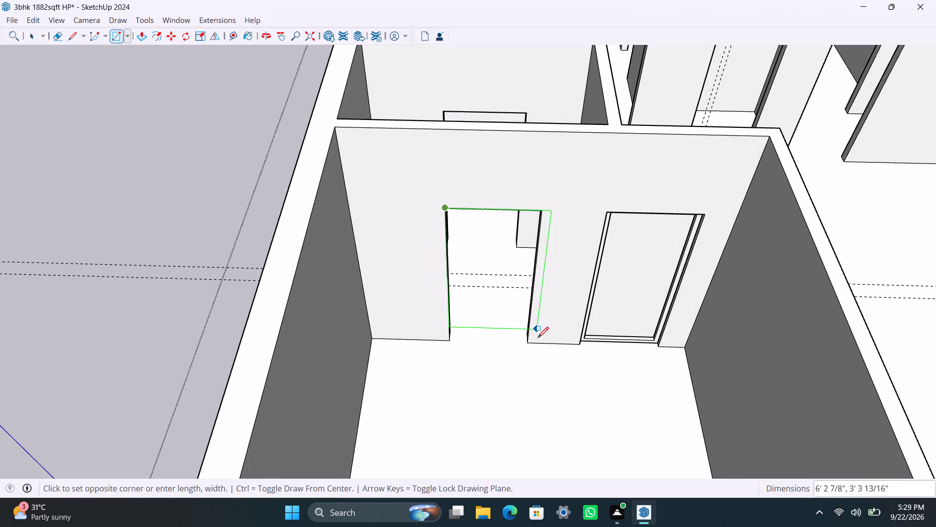
left_click(528, 341)
key("space")
double_click(495, 326)
right_click(495, 326)
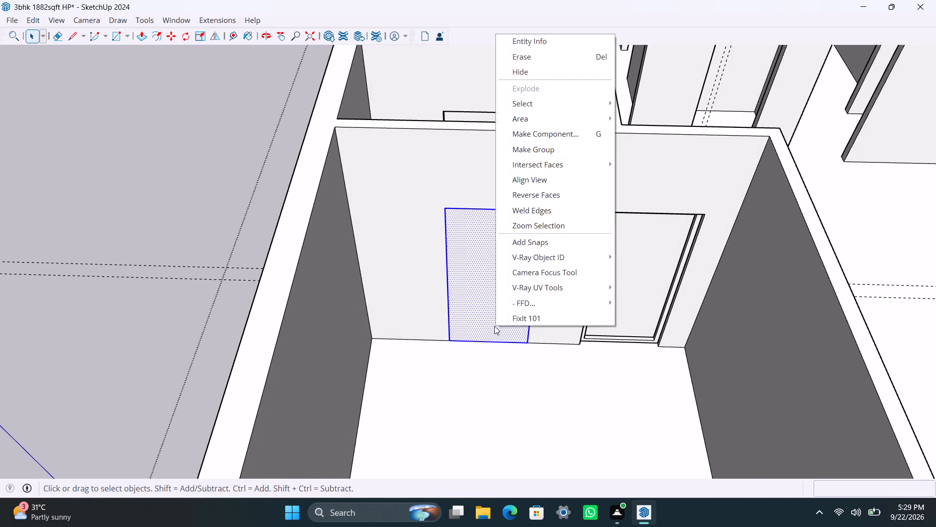
left_click(549, 149)
double_click(476, 277)
Offset the door opening's face 2" inward and delete the inner face to leave a frame outline.
left_click(473, 272)
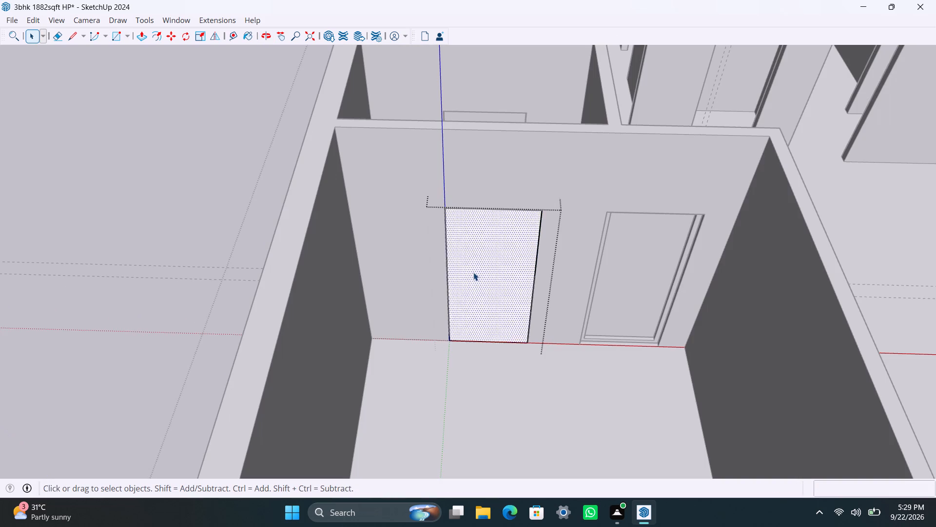
key("f")
left_click(468, 264)
type("2\"")
key("Return")
key("space")
left_click(477, 256)
key("Delete")
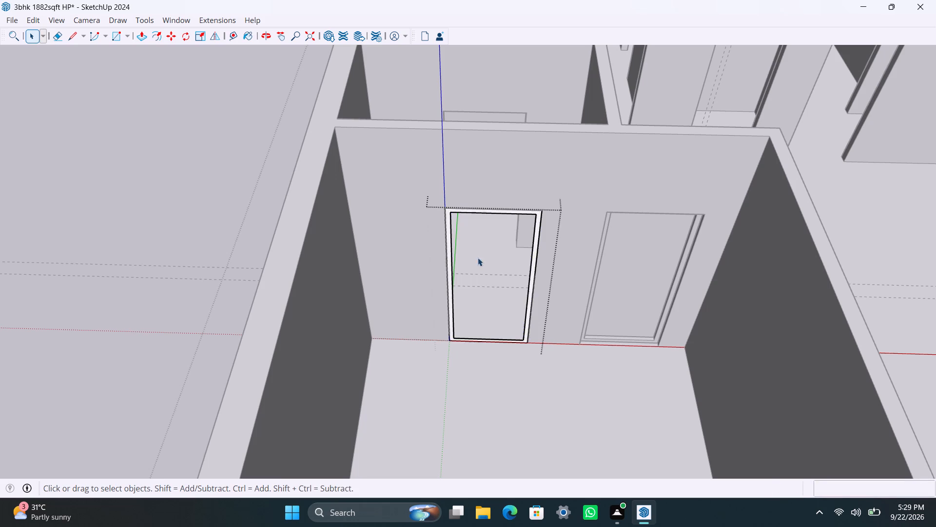
Push/Pull the door frame face 2.5".
scroll(462, 343, "up", 8)
left_click(447, 282)
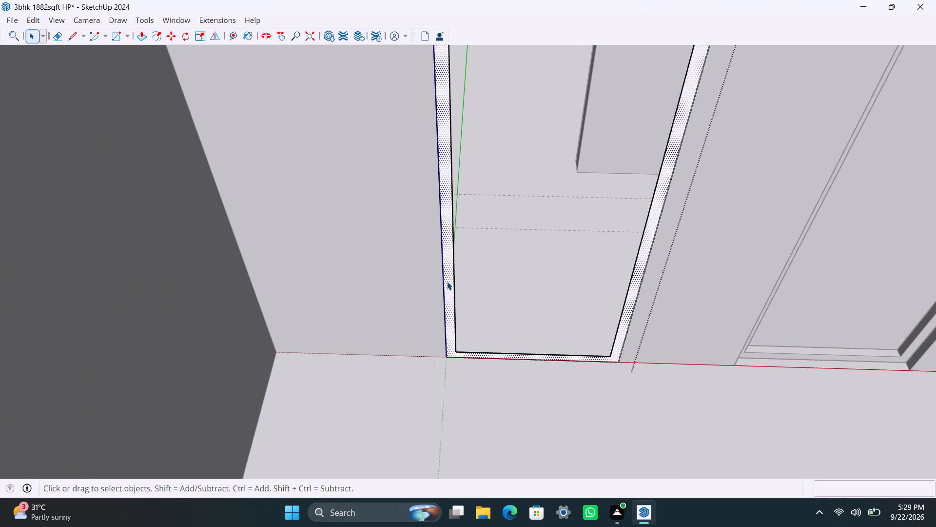
key("p")
left_click(447, 282)
type("2.5\"")
key("Return")
key("space")
Draw the 6' 8" by 2' 8" door panel rectangle across the frame's inner opening, make it a group and open it.
scroll(454, 260, "down", 8)
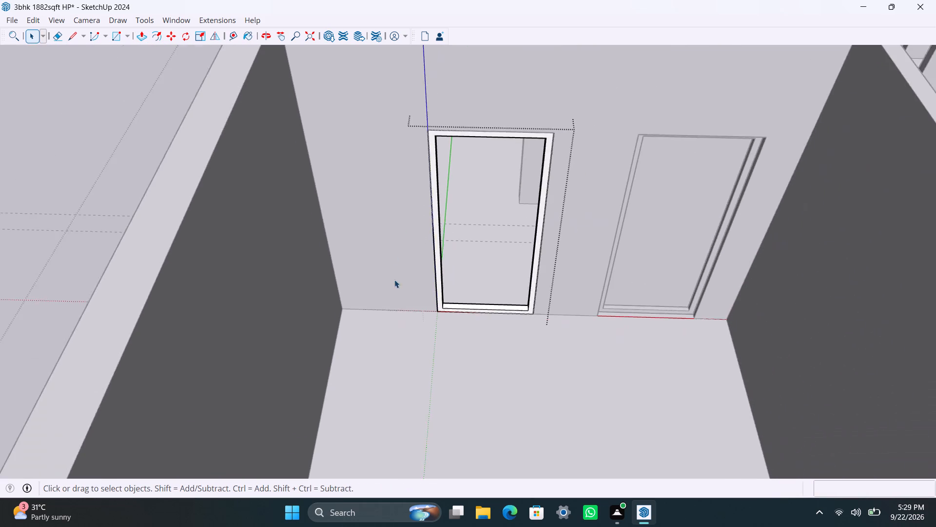
middle_click_drag(409, 287, 364, 290)
scroll(401, 223, "up", 2)
key("r")
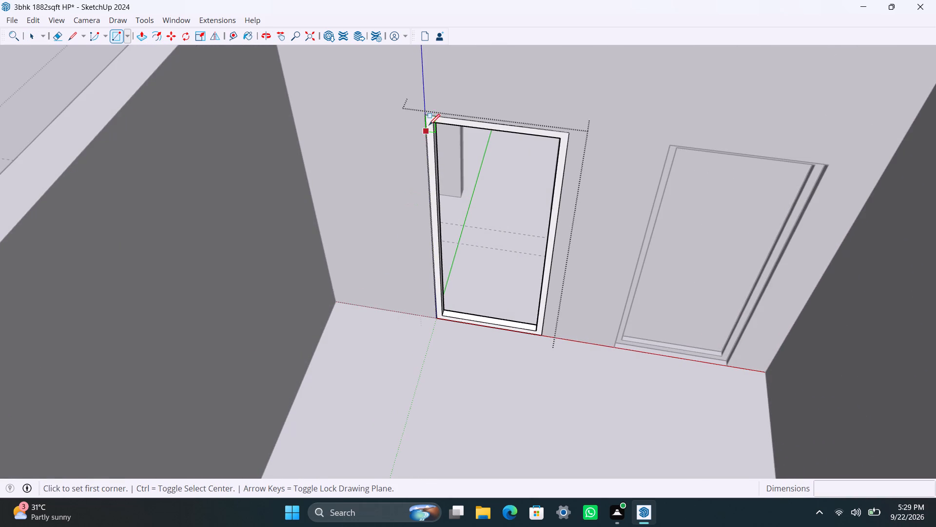
left_click_drag(434, 122, 440, 140)
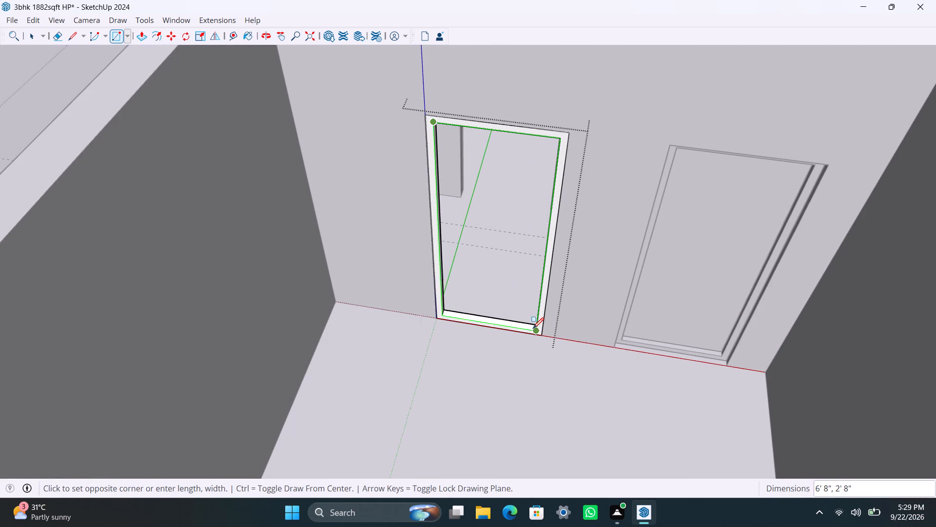
left_click(533, 330)
key("space")
double_click(501, 267)
right_click(502, 267)
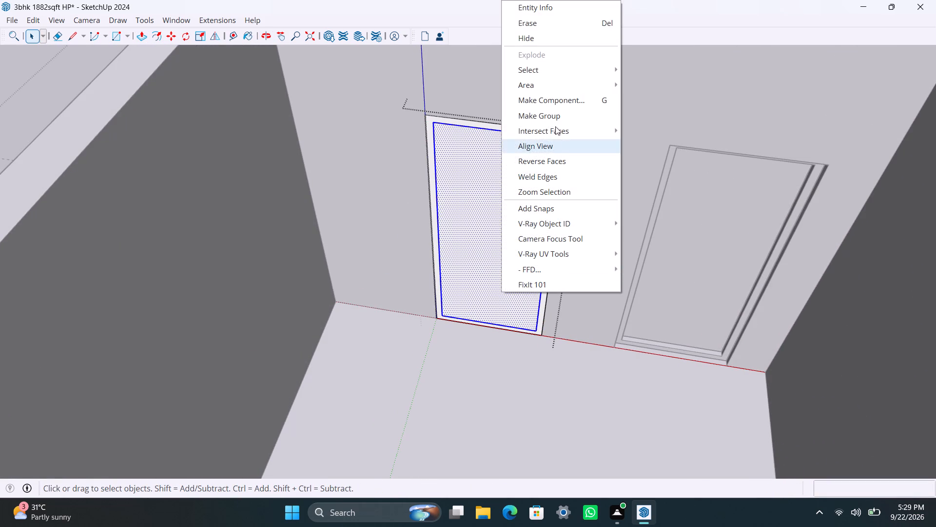
left_click(557, 120)
triple_click(515, 215)
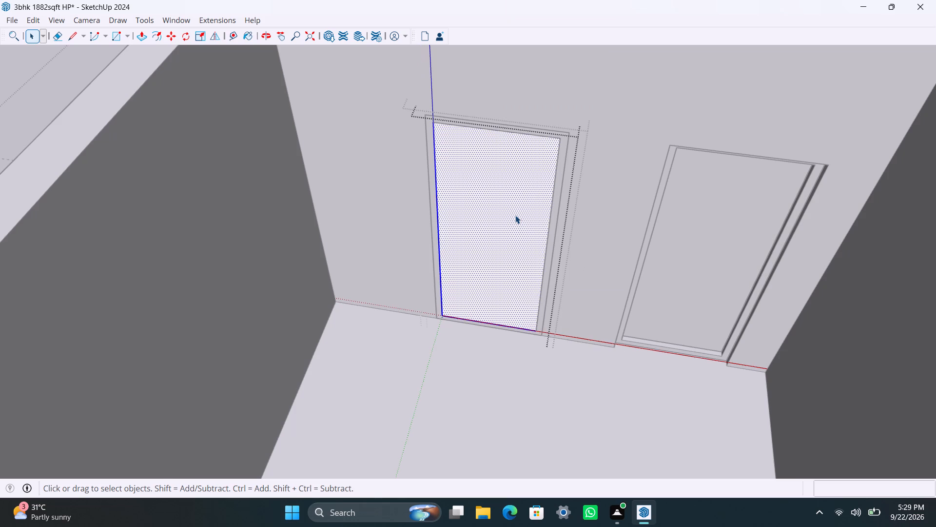
Push/Pull the door panel face 18 mm.
key("p")
left_click(515, 215)
type("18MM")
key("Return")
key("space")
Place a horizontal guide 4' below the door panel's top edge and another 8" above that guide.
key("t")
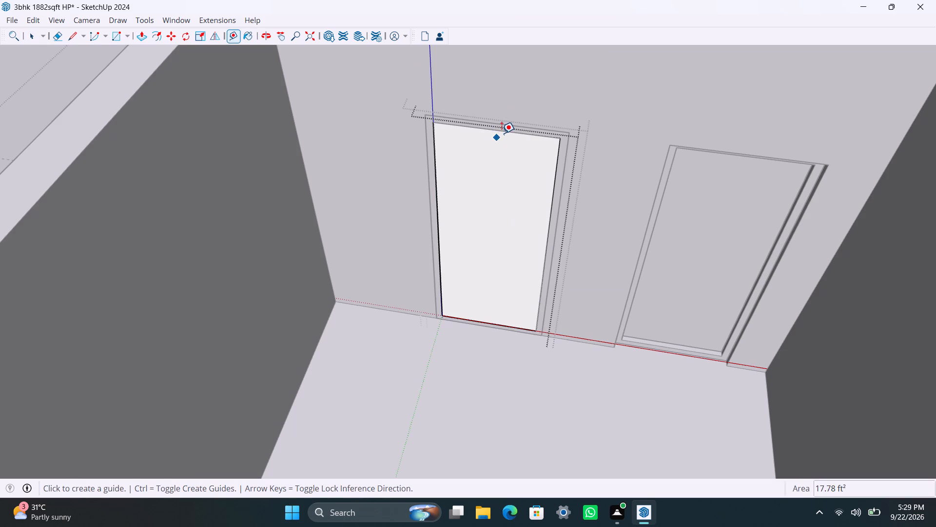
left_click(503, 131)
type("4'")
key("Return")
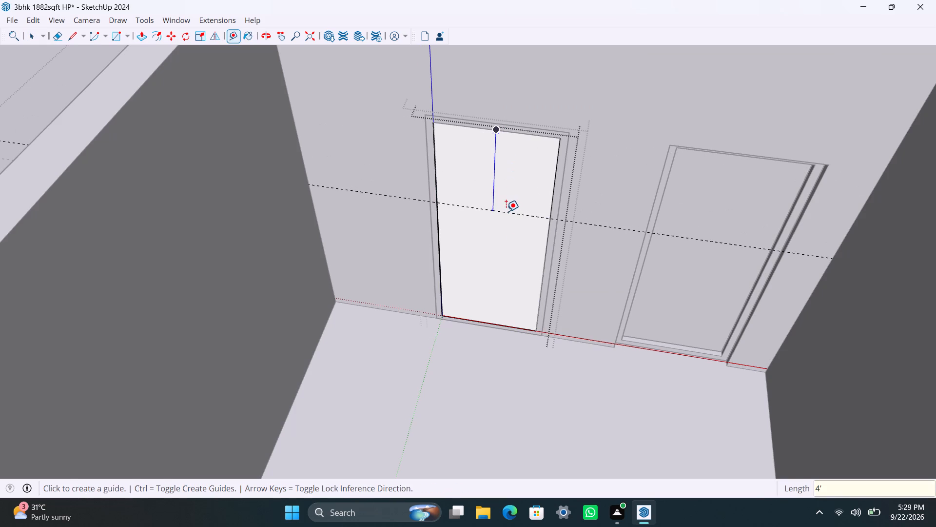
left_click(520, 266)
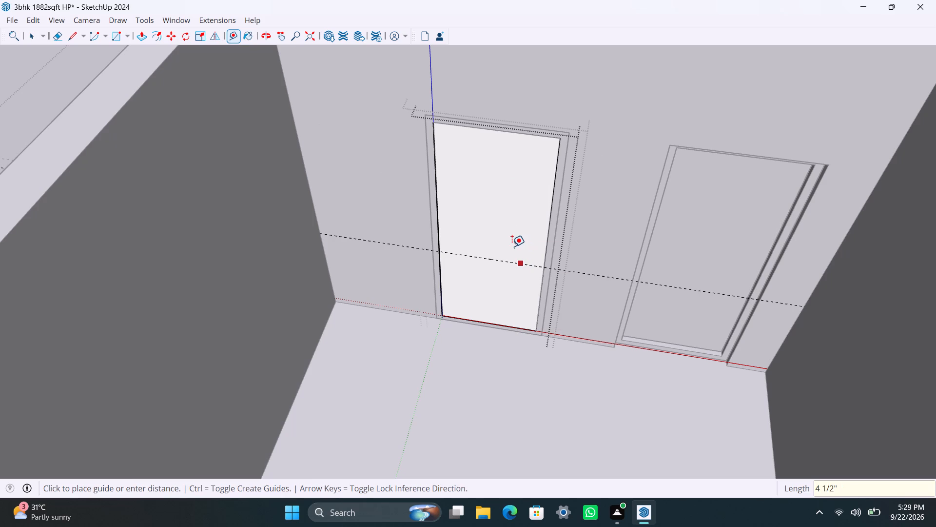
type("8\"")
key("Return")
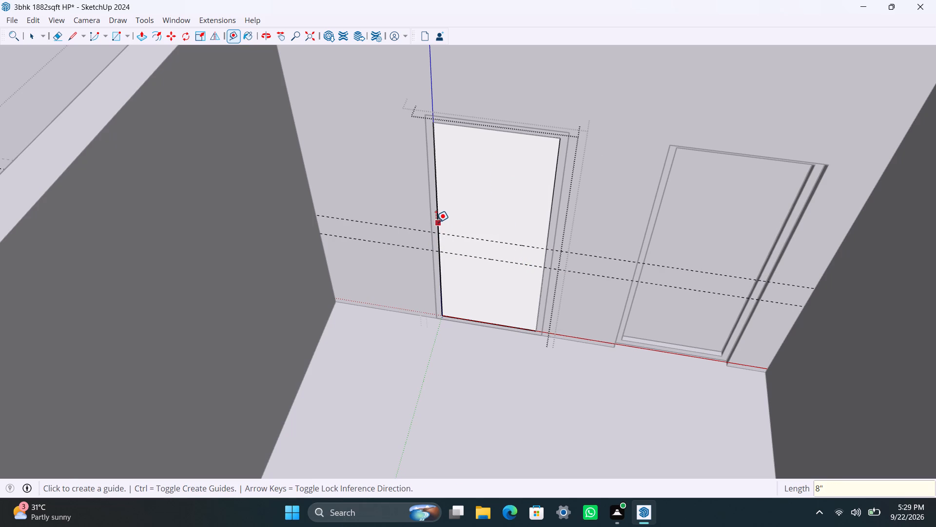
Place a vertical guide 6" in from the panel's side edge away from the neighbouring door, and another 1.5" further in.
left_click(436, 222)
type("6\"")
key("Return")
left_click_drag(456, 202, 464, 203)
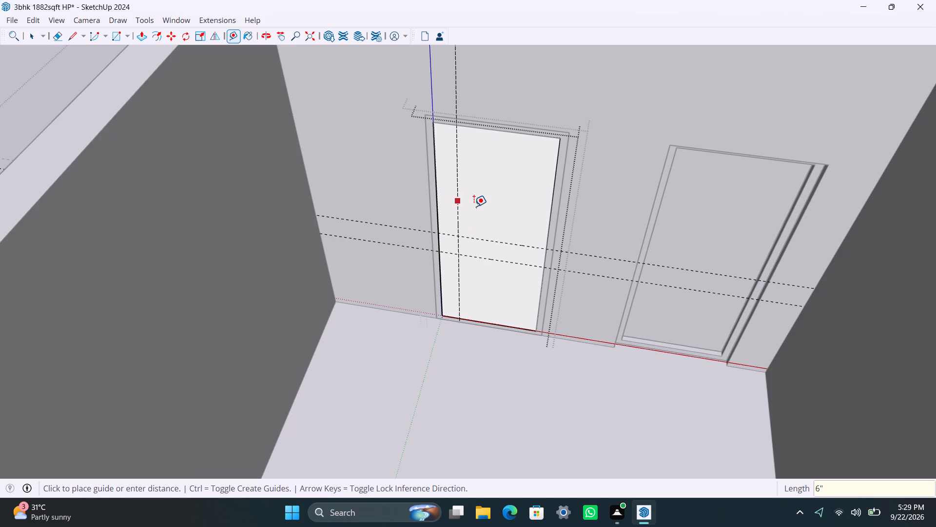
type("1.5\"")
key("Return")
key("space")
Draw the 8" by 1.5" handle rectangle between the guide intersections on the door panel, make it a group and open it.
scroll(475, 232, "up", 8)
middle_click_drag(467, 265, 482, 245)
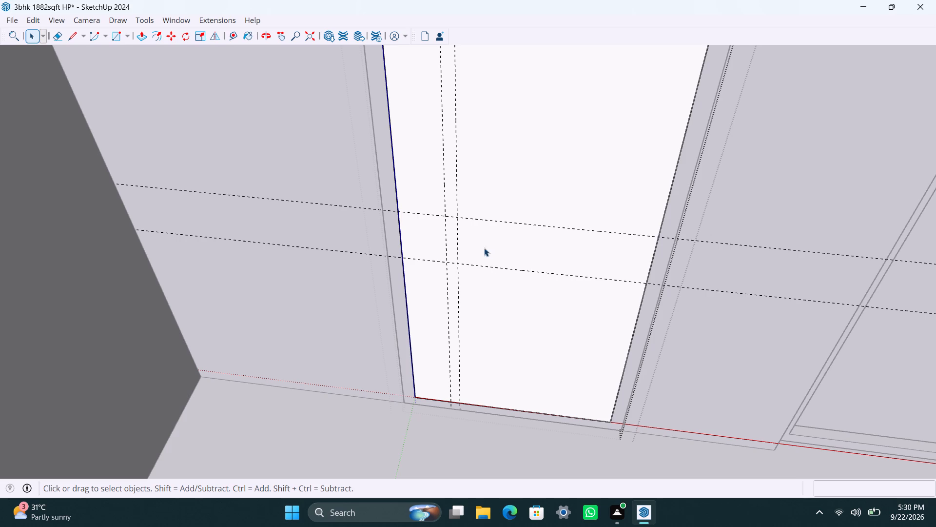
scroll(457, 263, "up", 2)
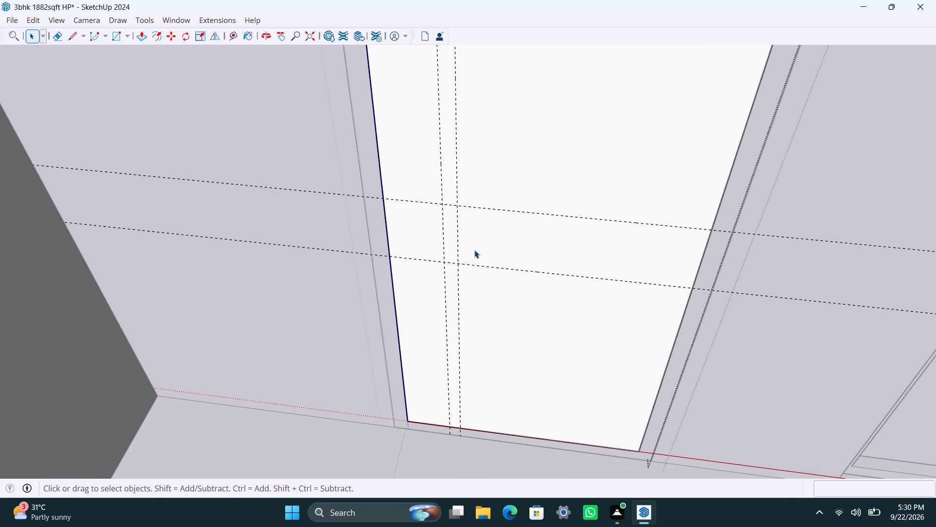
key("r")
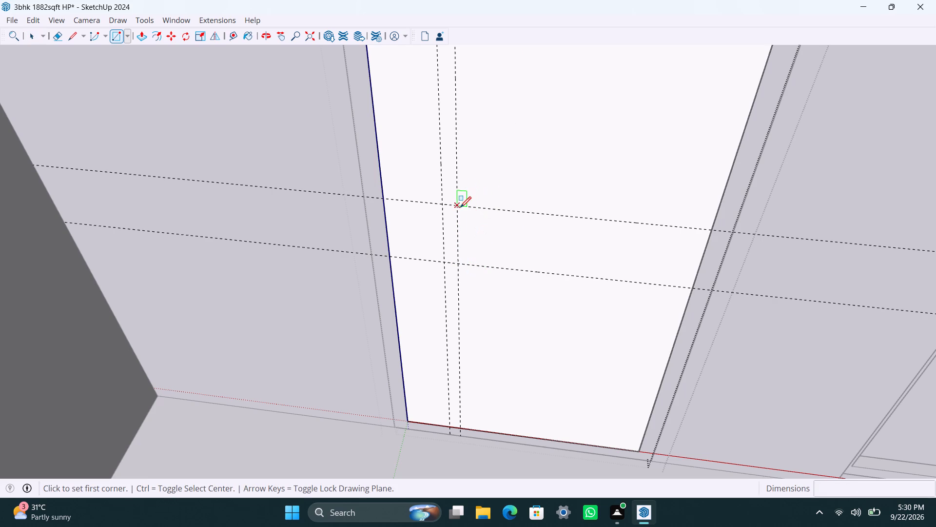
left_click(460, 207)
left_click(448, 263)
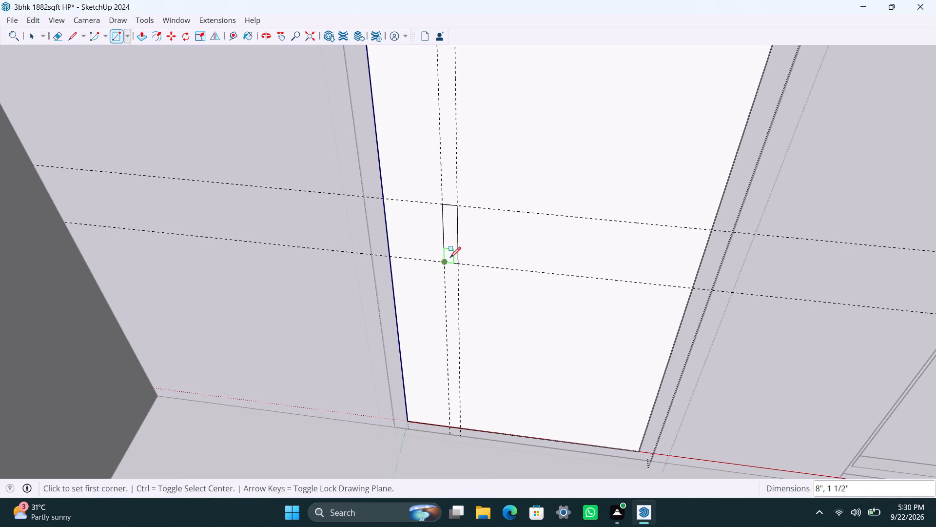
key("space")
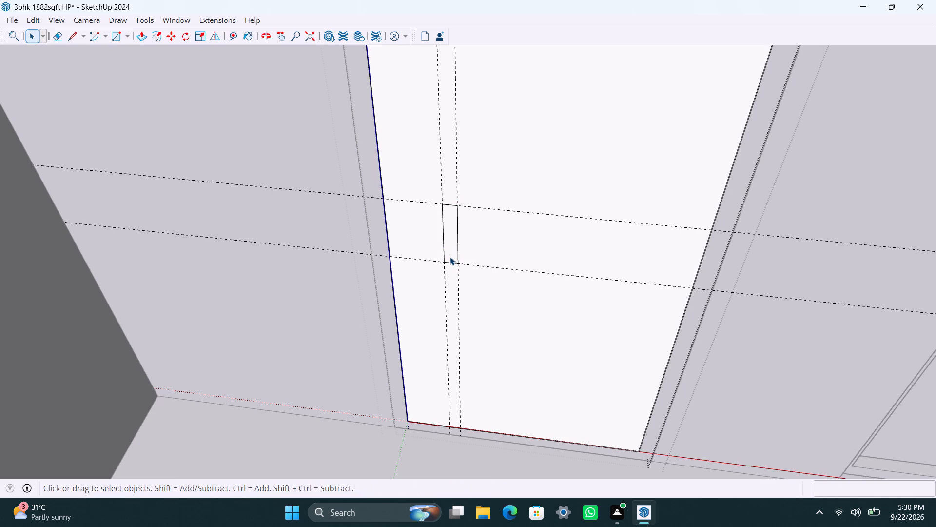
double_click(454, 230)
right_click(454, 231)
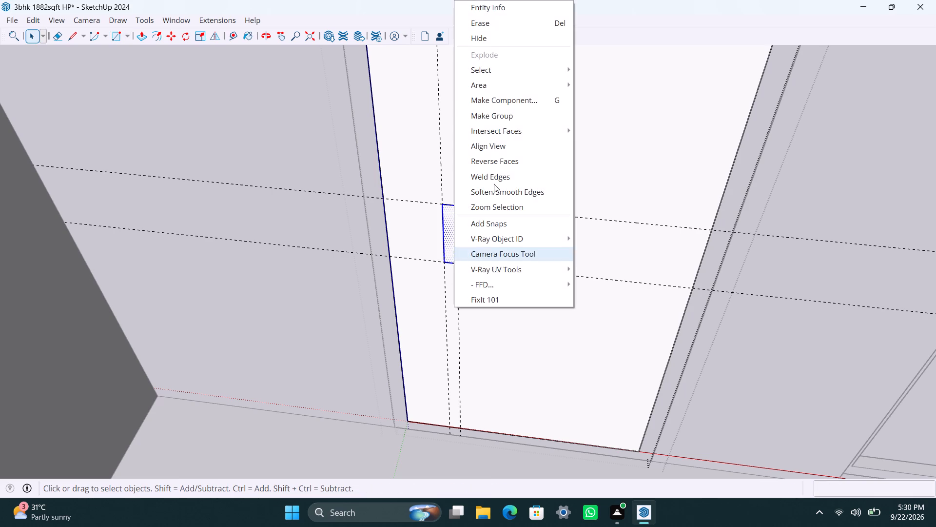
left_click(519, 113)
triple_click(448, 225)
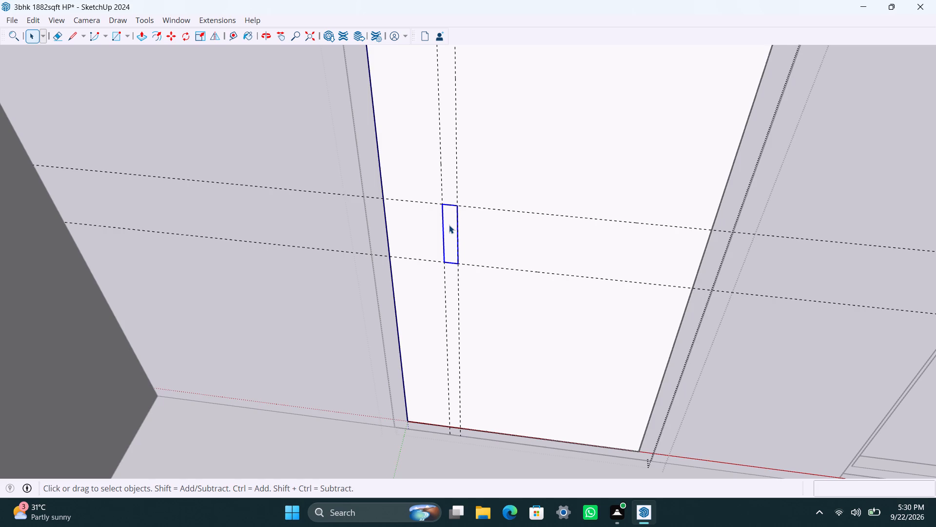
Push/Pull the handle face 0.5".
key("p")
left_click(449, 225)
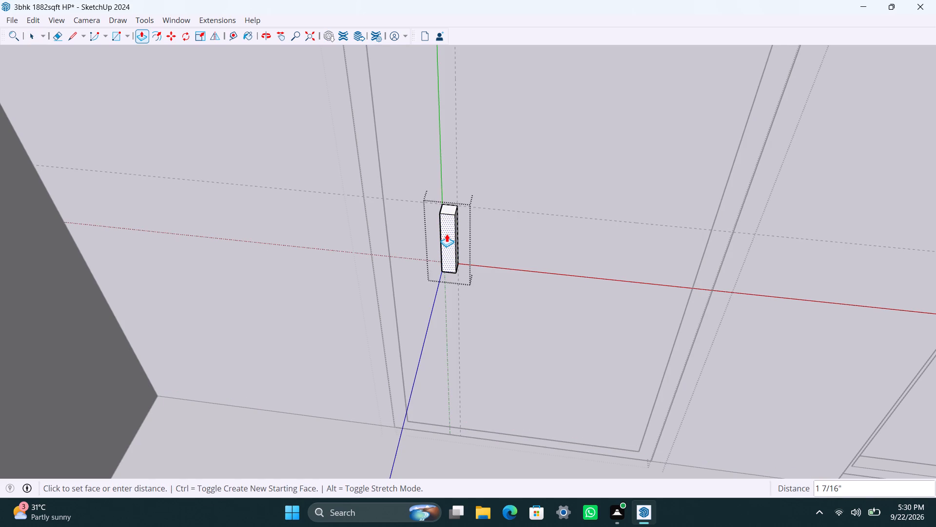
type("0.5\"")
key("Return")
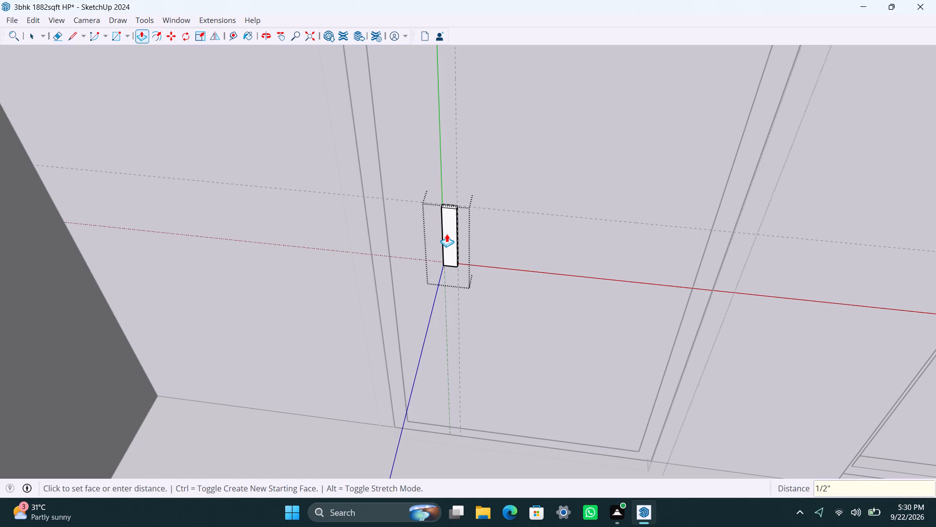
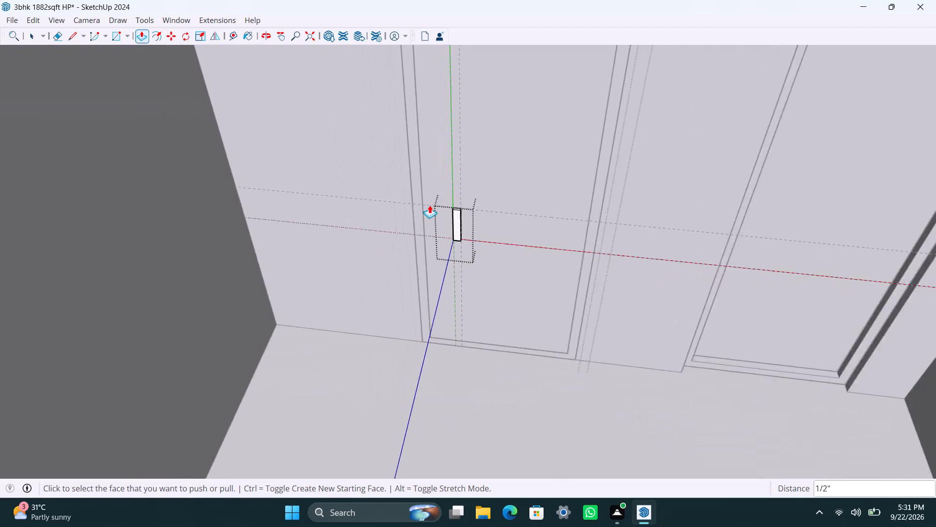
Close the door handle and door groups, returning to editing the surrounding house walls and floor.
key("space")
left_click(556, 333)
left_click(599, 342)
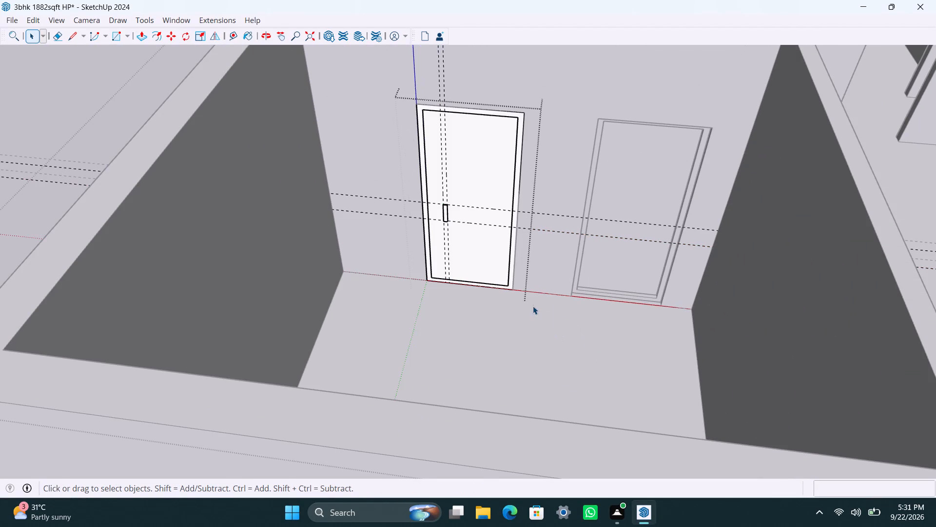
double_click(556, 337)
Examine the rooms and door openings behind the wall holding the finished door from above.
scroll(488, 247, "down", 10)
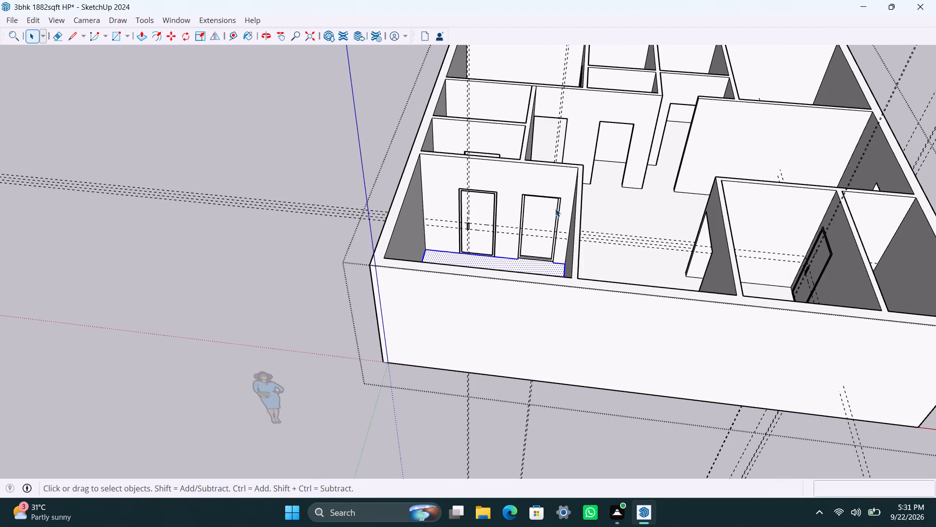
scroll(498, 167, "up", 3)
middle_click_drag(486, 175, 525, 288)
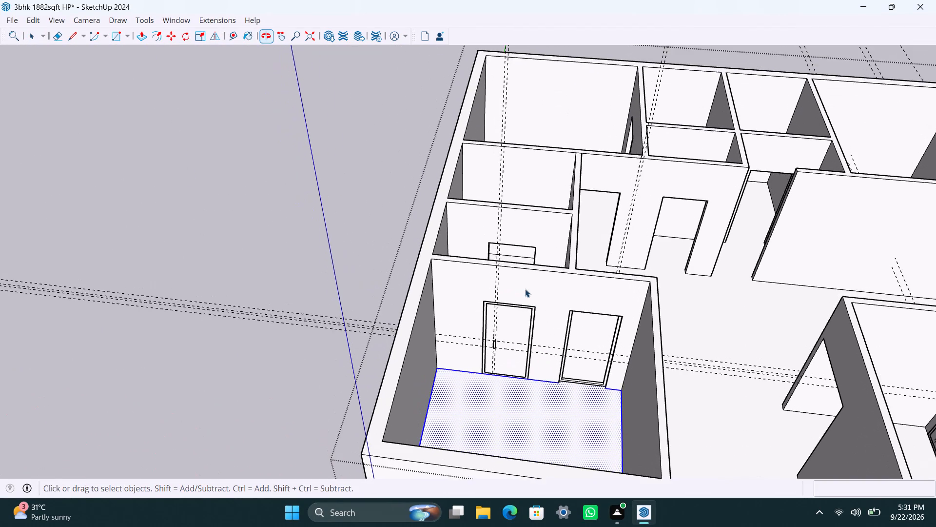
scroll(510, 229, "up", 2)
middle_click_drag(509, 220, 508, 317)
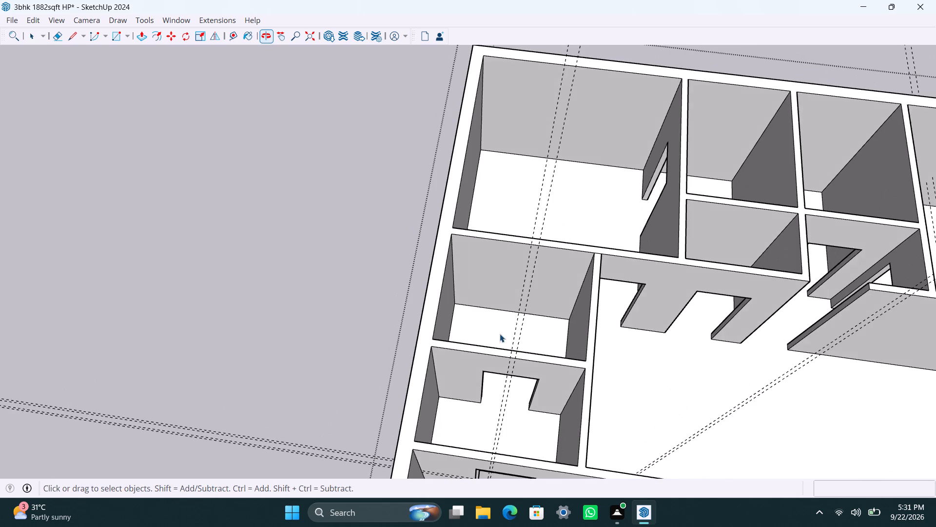
scroll(500, 354, "up", 1)
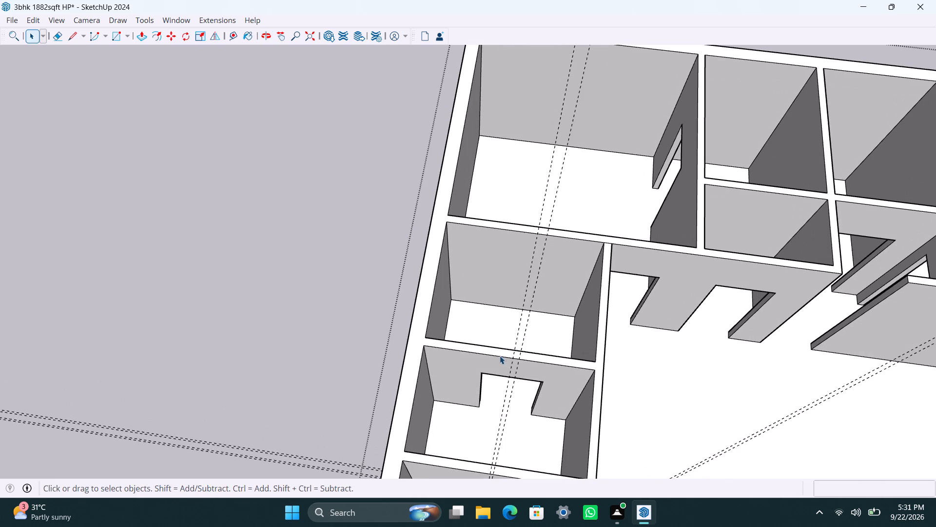
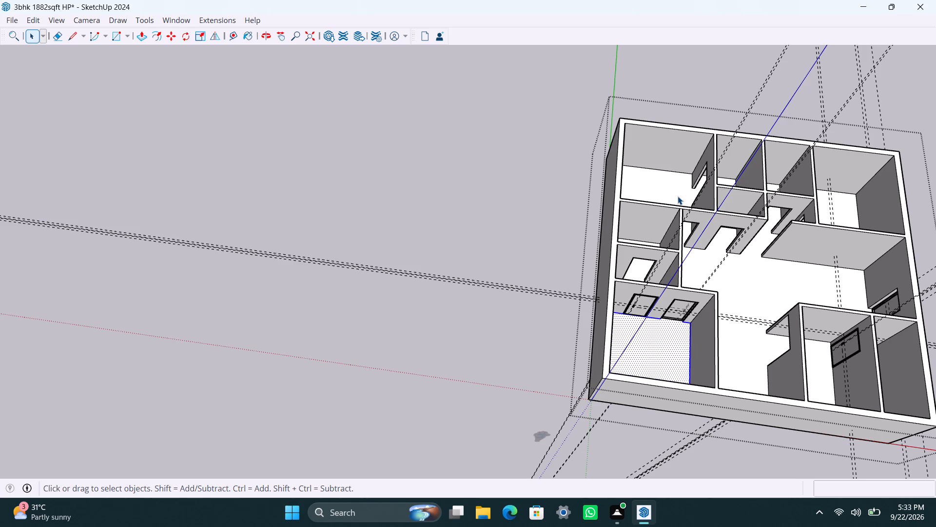
Draw a rectangle filling the door opening in the small room behind the wall with the finished door, and group it.
scroll(577, 205, "down", 4)
scroll(662, 282, "up", 2)
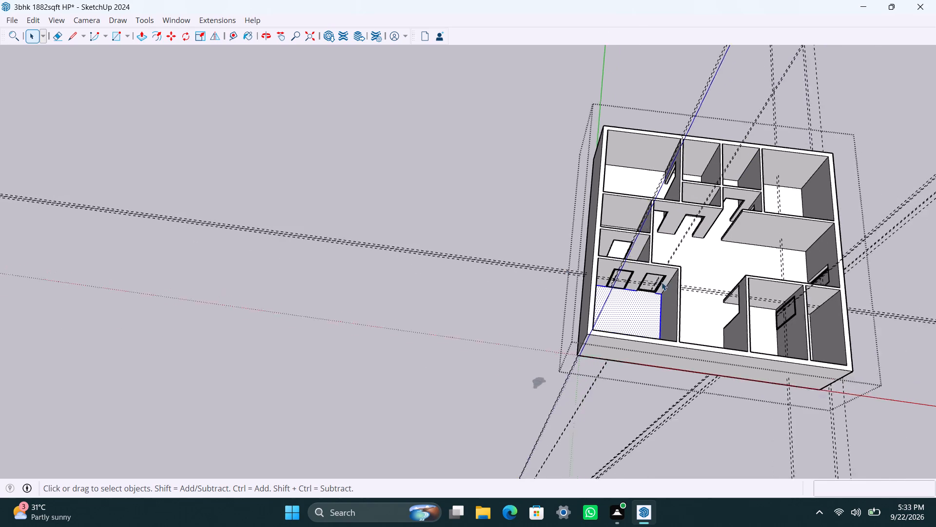
scroll(662, 282, "up", 2)
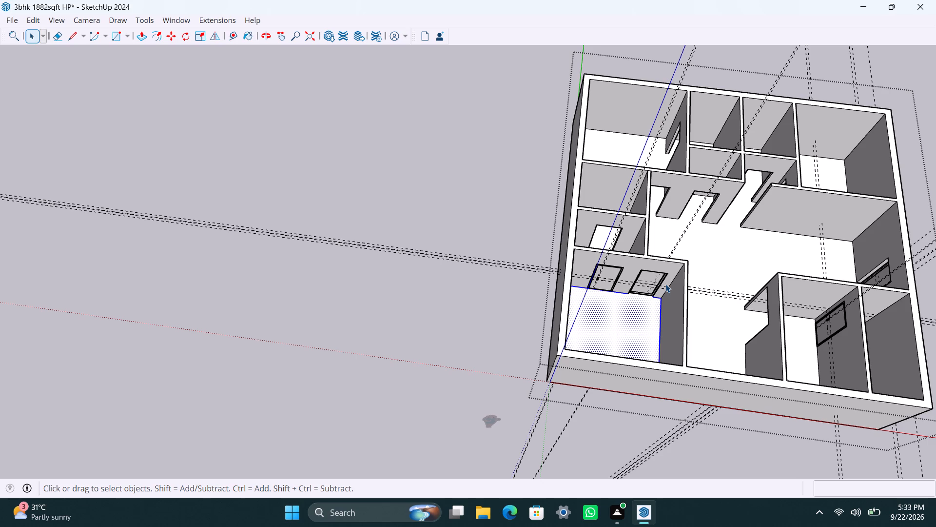
scroll(664, 283, "down", 2)
scroll(658, 298, "up", 3)
scroll(694, 236, "up", 1)
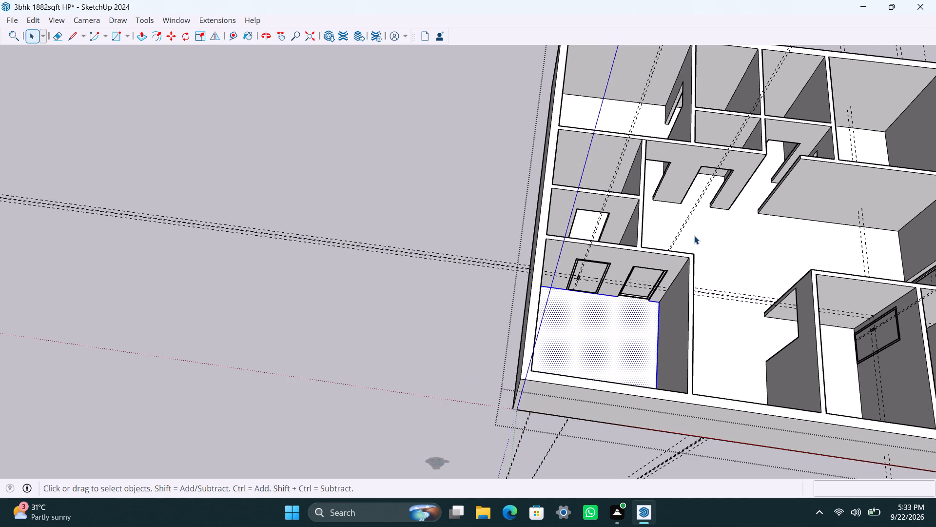
middle_click_drag(694, 235, 601, 304, "shift")
scroll(550, 315, "up", 5)
middle_click_drag(507, 307, 521, 313)
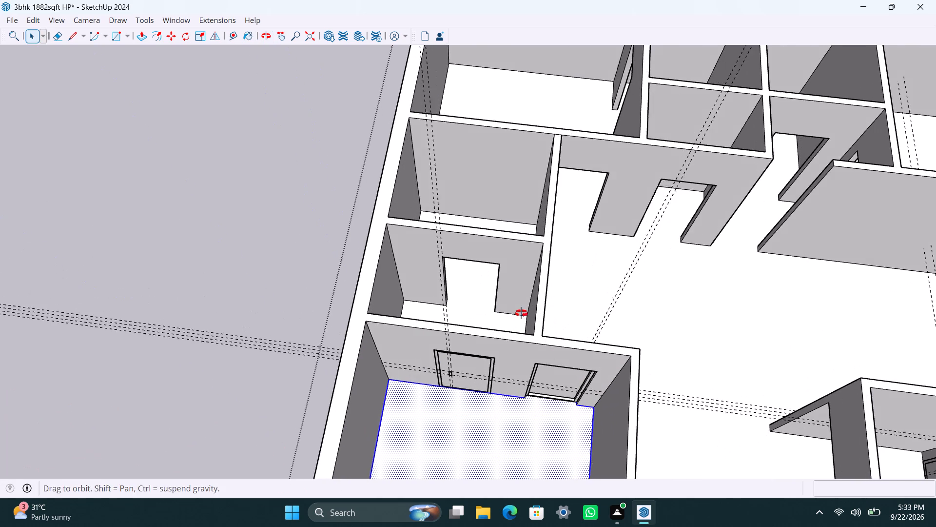
middle_click_drag(521, 313, 522, 314)
key("space")
scroll(437, 285, "up", 3)
scroll(478, 263, "up", 3)
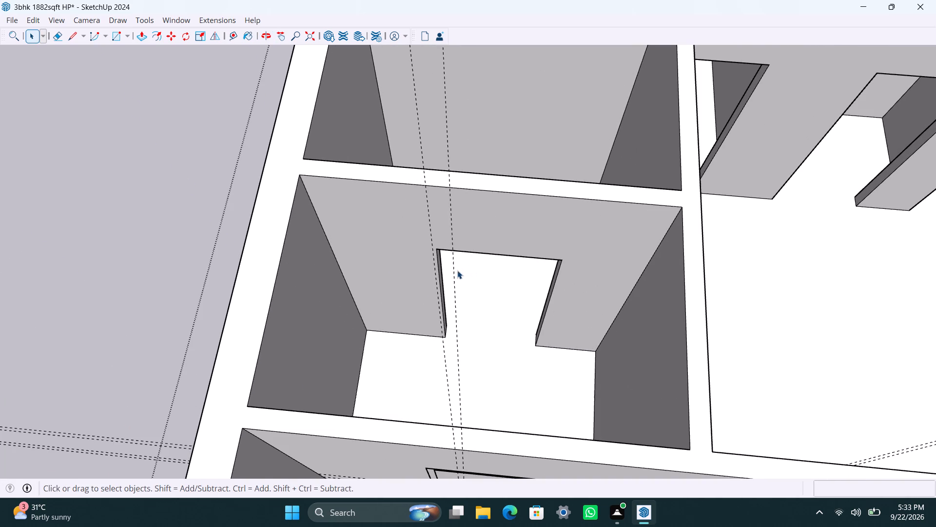
key("r")
left_click(439, 249)
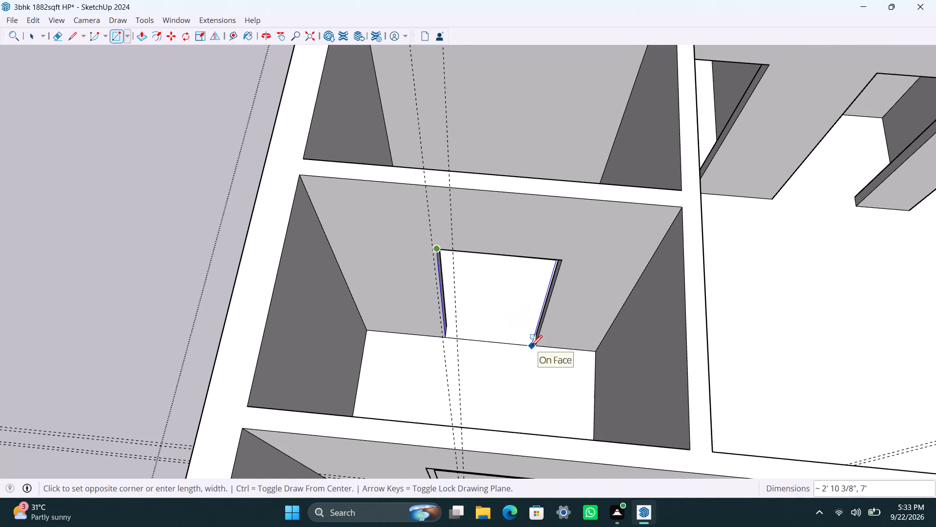
left_click(534, 346)
key("space")
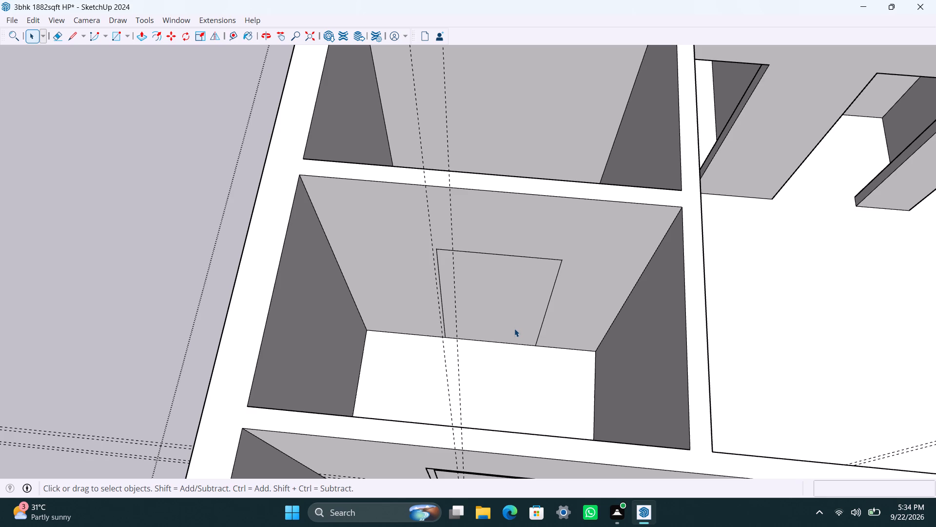
key("space")
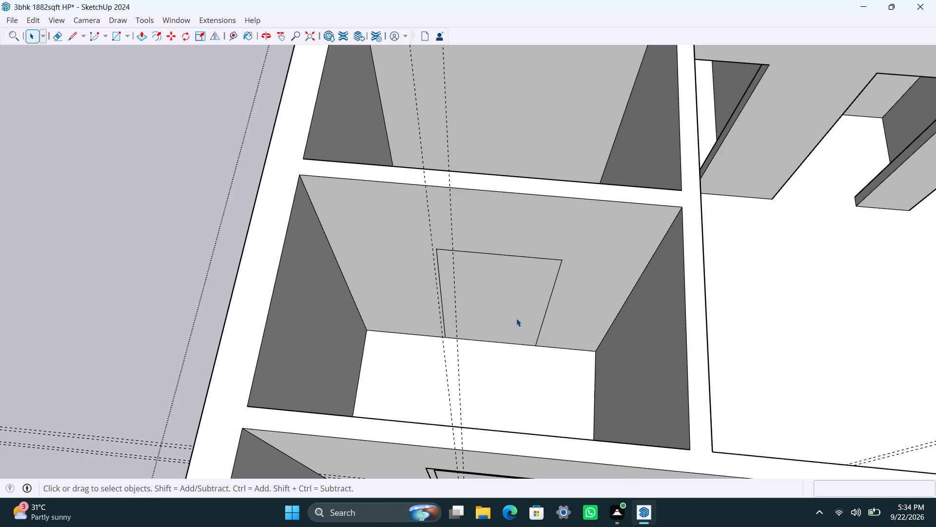
double_click(516, 318)
right_click(516, 317)
left_click(571, 134)
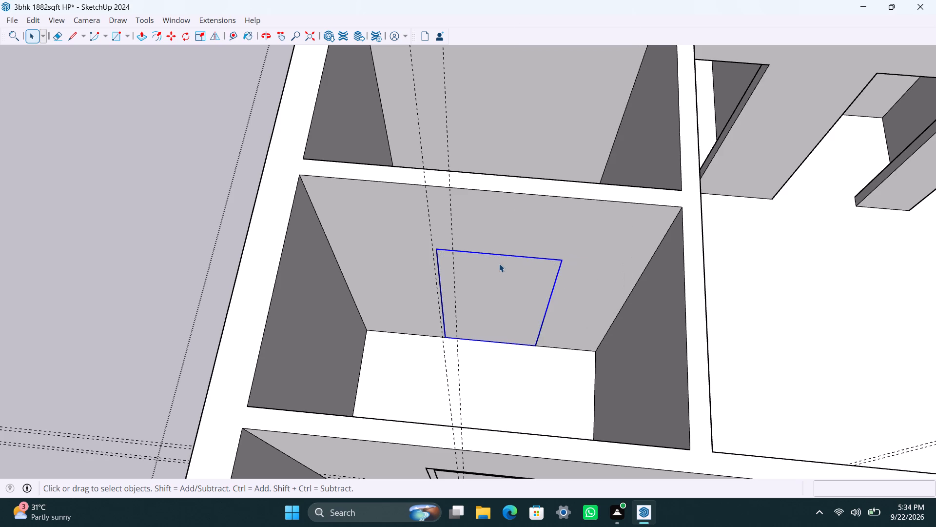
Inside the new group, offset the door rectangle 2" inward and delete the inner face to leave a frame outline.
double_click(497, 265)
left_click(499, 269)
key("f")
left_click(475, 300)
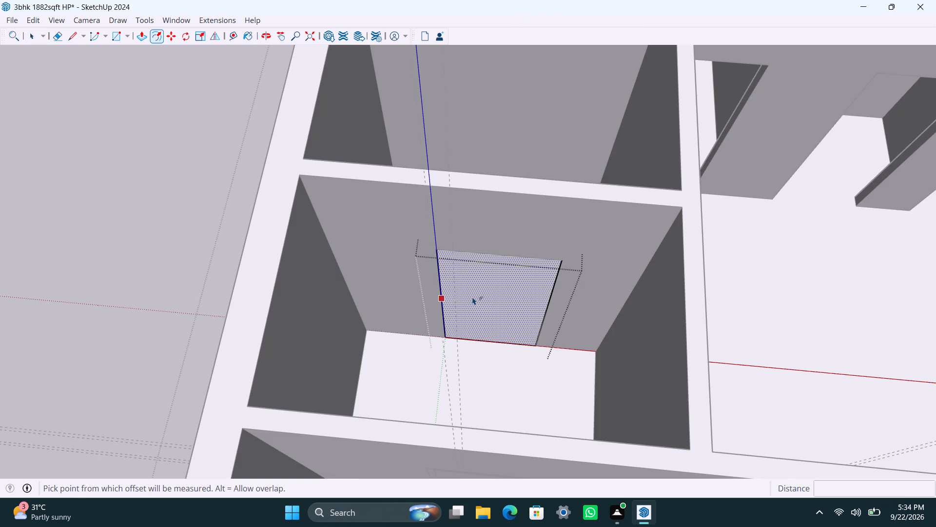
type("2\"")
key("Return")
key("space")
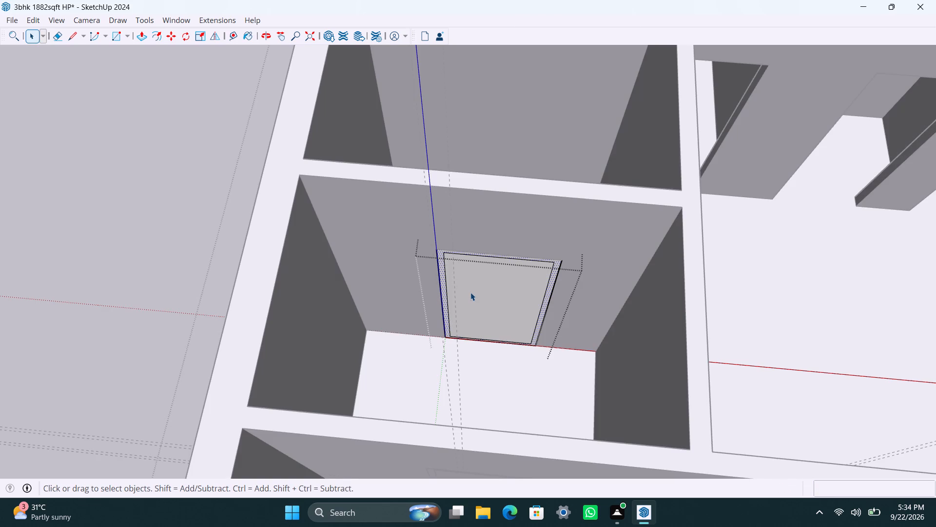
left_click(470, 291)
key("Delete")
Push/Pull the door frame face by 2.5".
scroll(446, 334, "up", 3)
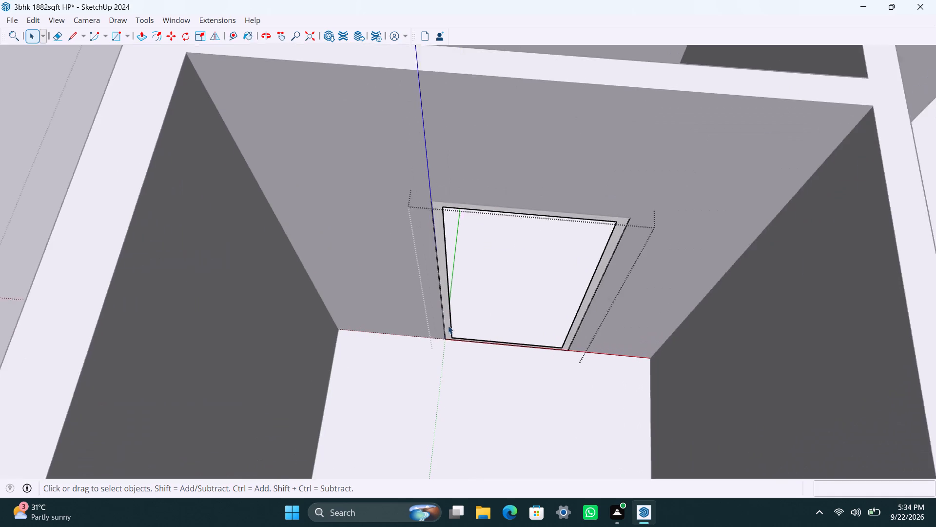
scroll(448, 325, "up", 2)
left_click(447, 317)
key("p")
left_click(447, 317)
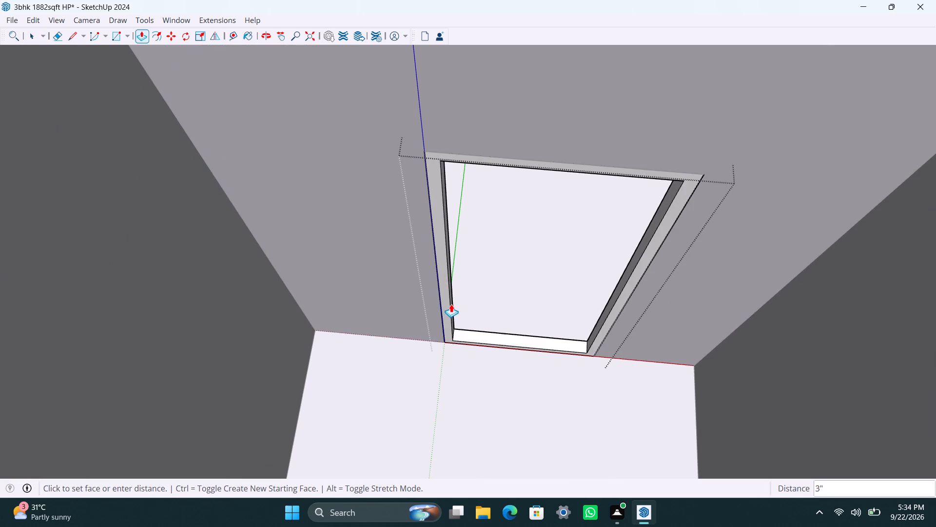
type("2.5\"")
key("Return")
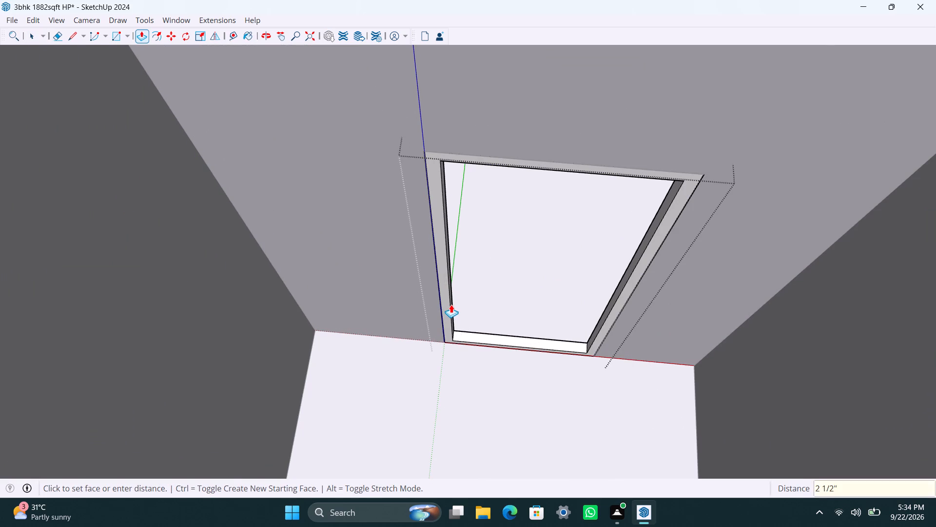
key("space")
Draw a rectangle between opposite inner corners of the door frame and make it a group for the door panel.
scroll(449, 234, "down", 4)
middle_click_drag(440, 210, 398, 202)
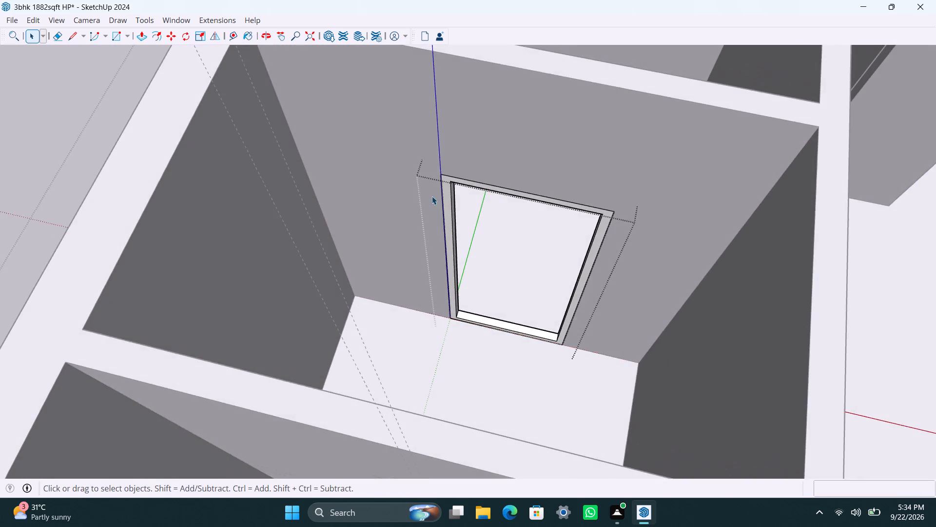
scroll(433, 195, "up", 2)
key("r")
left_click(460, 181)
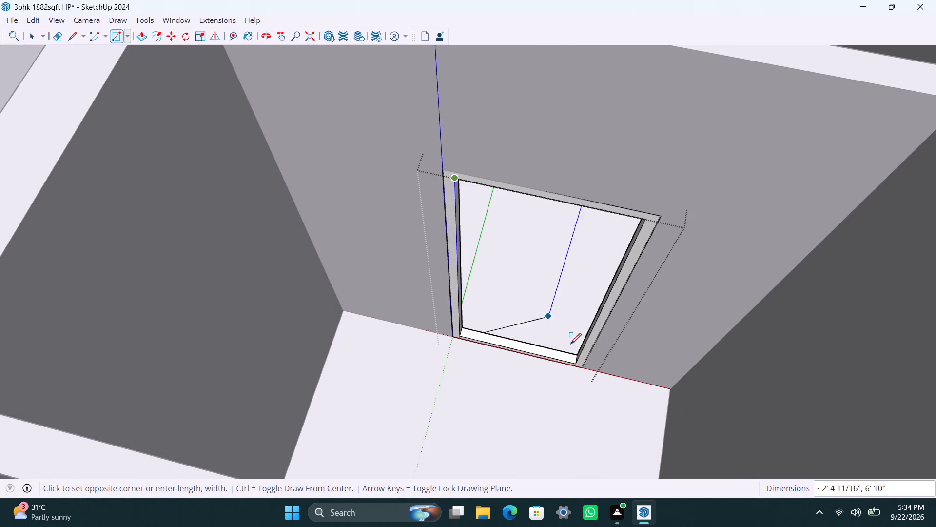
left_click(578, 362)
key("space")
double_click(566, 340)
right_click(566, 340)
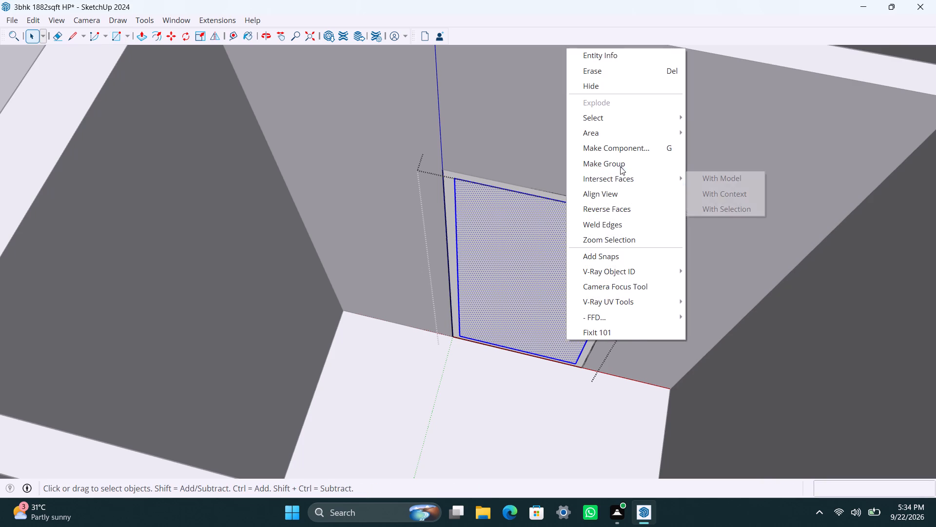
left_click(620, 165)
Open the door panel group and Push/Pull its face to a thickness of 18 mm.
triple_click(562, 263)
key("p")
left_click(561, 263)
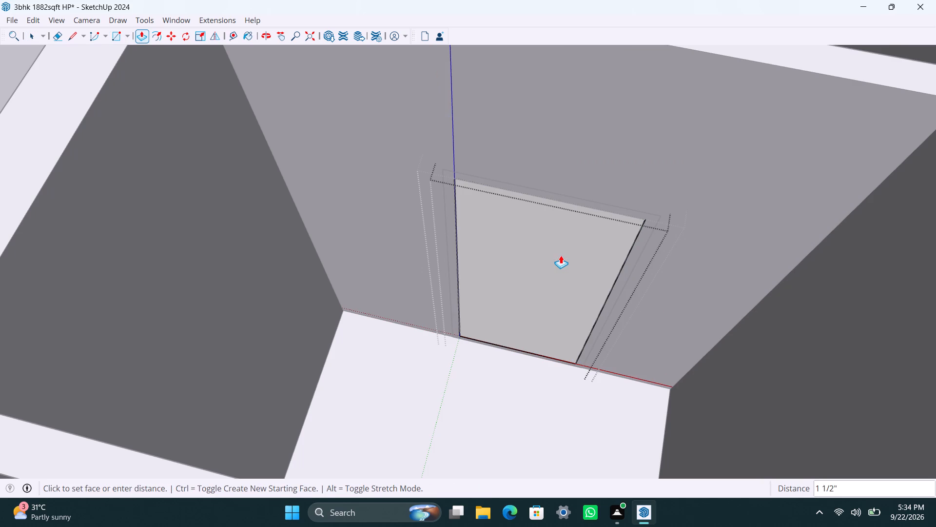
type("18MM")
key("Return")
key("space")
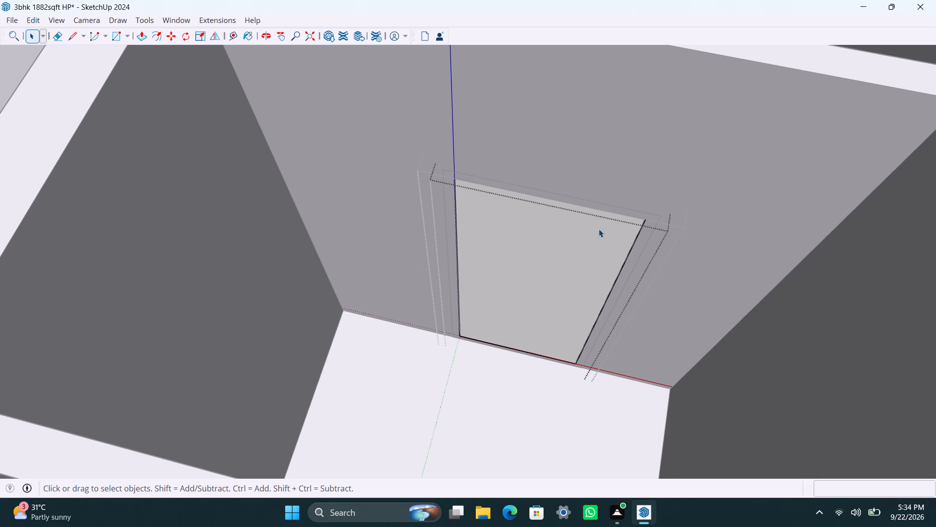
Place a horizontal guide 4' below the door panel's top edge and a second guide 8" above the first.
scroll(599, 229, "up", 2)
middle_click_drag(609, 243, 638, 203)
key("t")
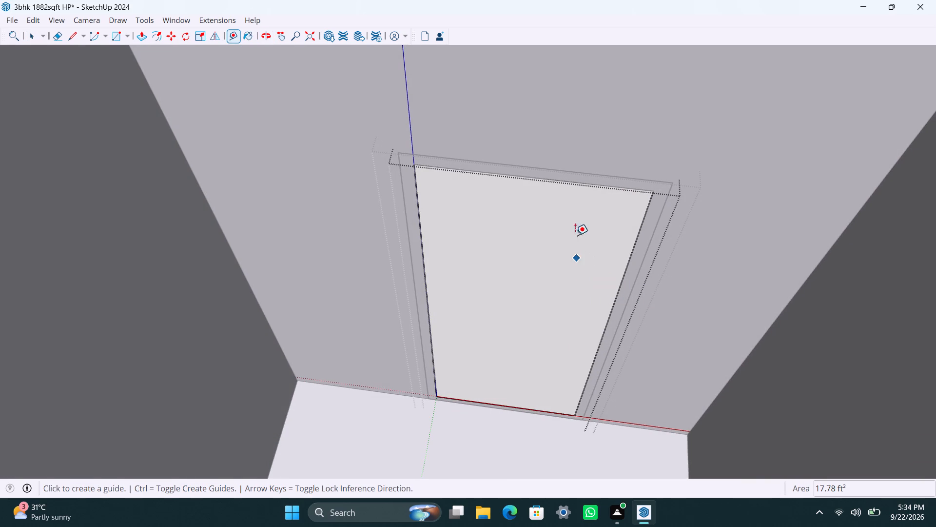
left_click_drag(547, 181, 543, 185)
type("4'")
key("Return")
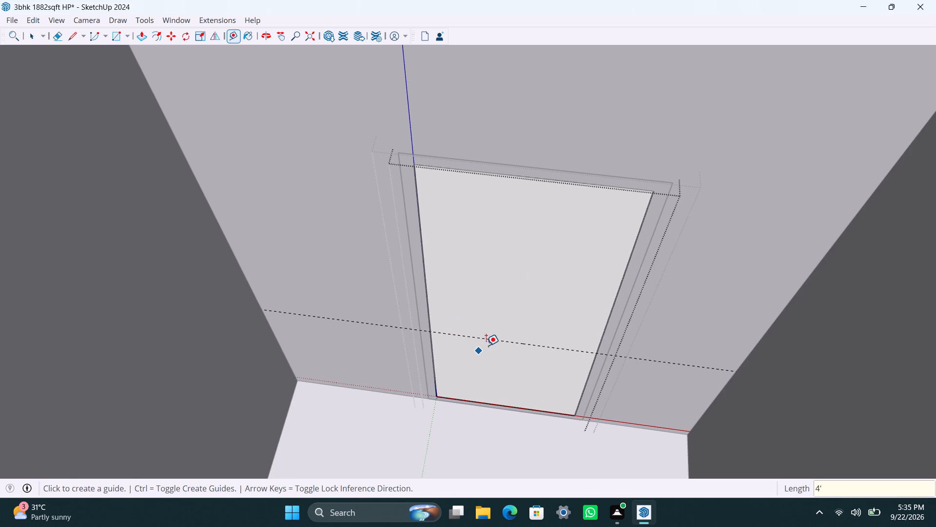
left_click(487, 340)
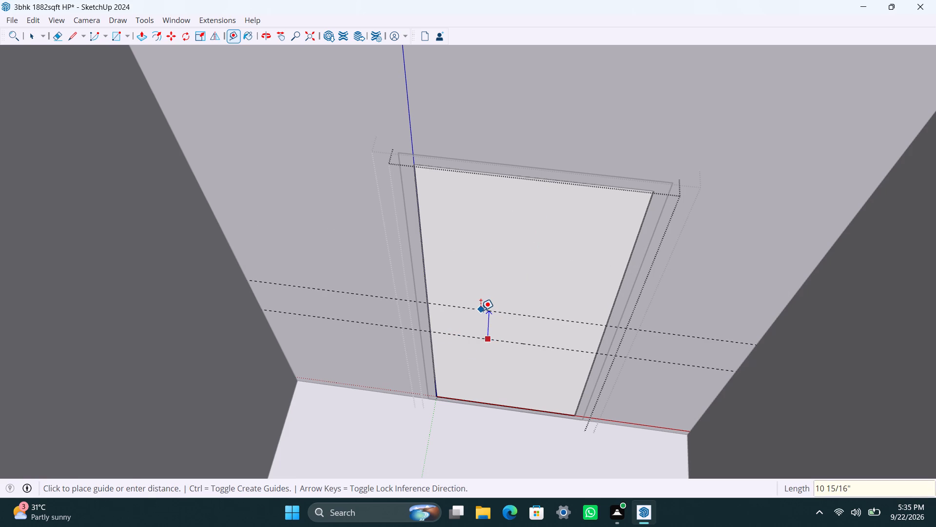
key("8")
key("shift+quotedbl")
key("Return")
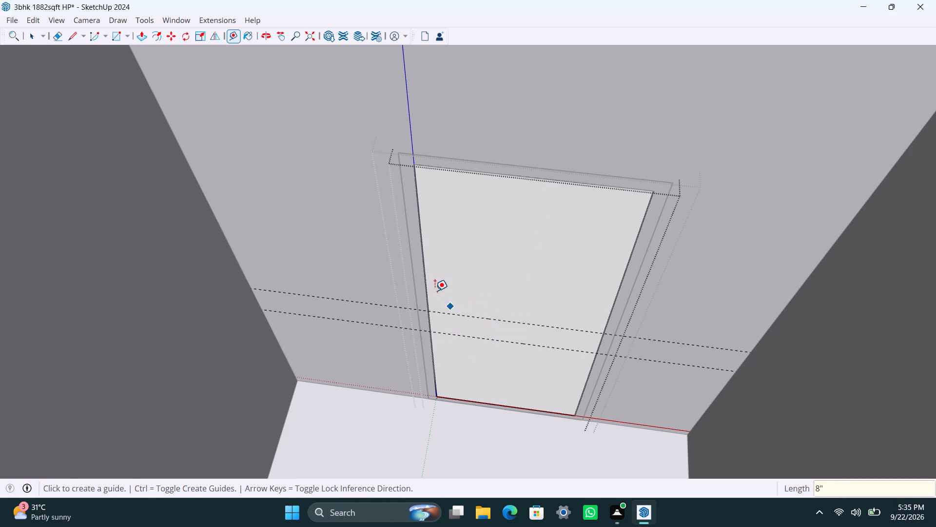
Place a vertical guide 6" in from the door panel's left edge and another 1.5" from that guide.
left_click(426, 285)
type("6\"")
key("Return")
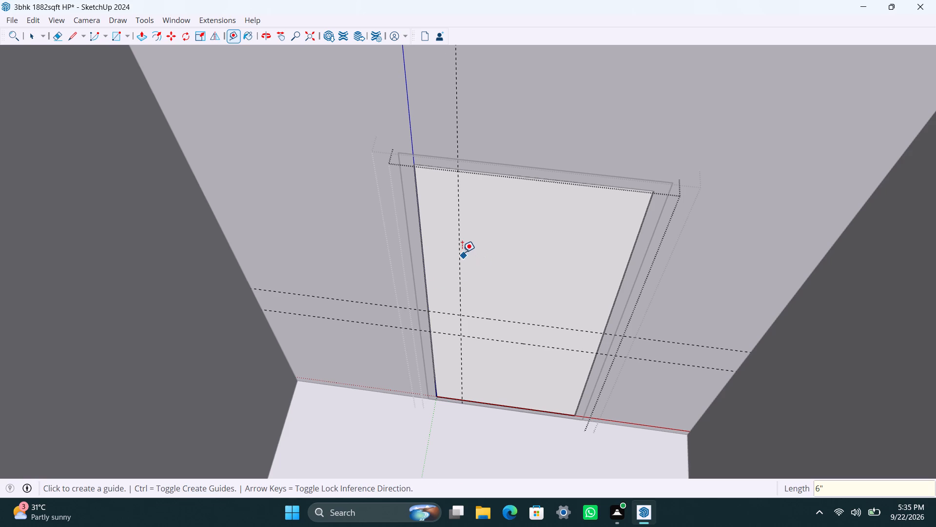
left_click(458, 249)
type("1.5\"")
key("Return")
key("space")
Draw the 1 1/2" by 8" handle rectangle between the guide intersections on the door panel and group it.
scroll(475, 328, "up", 8)
middle_click_drag(442, 365, 470, 328)
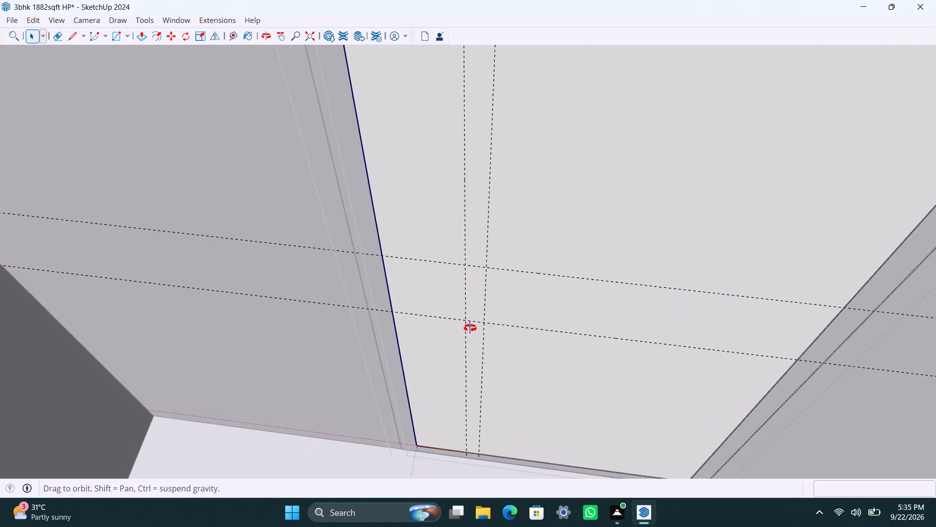
middle_click_drag(470, 328, 472, 320)
key("r")
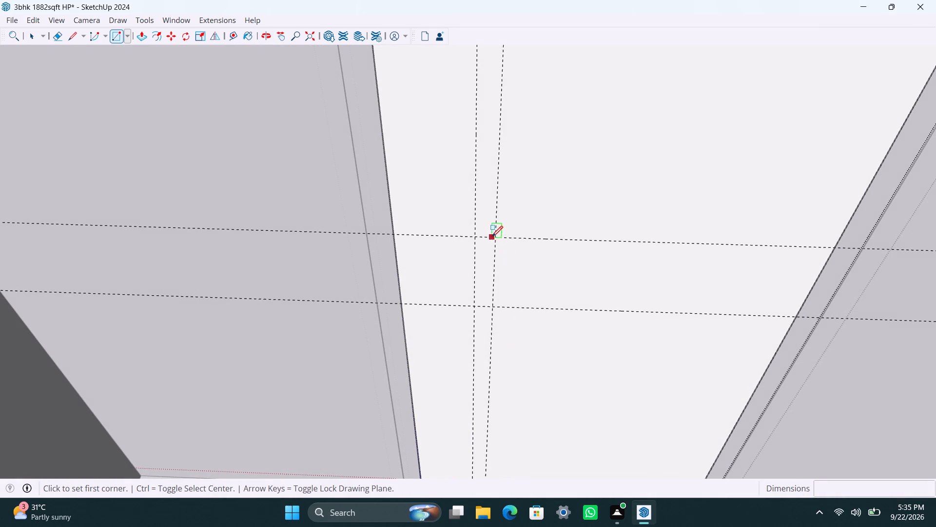
left_click(495, 237)
left_click(475, 306)
key("space")
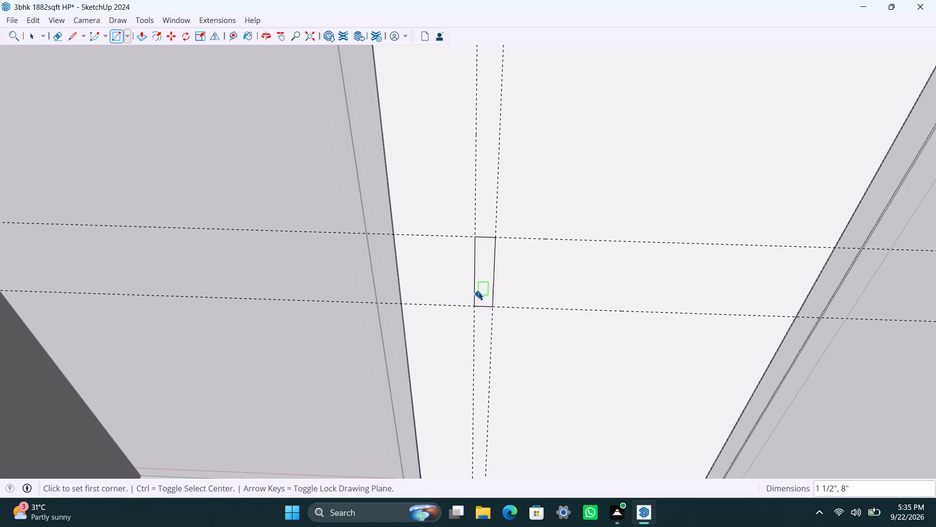
double_click(479, 290)
right_click(479, 289)
left_click(533, 115)
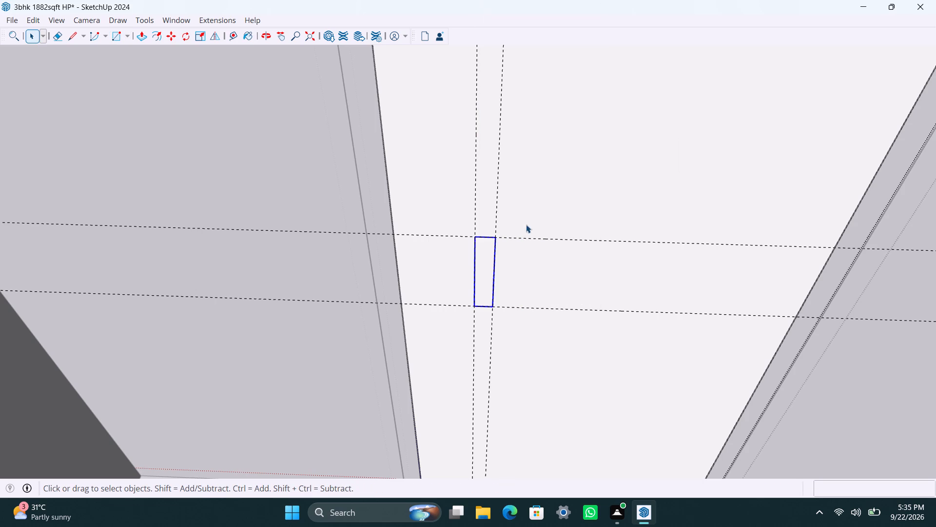
Open the handle group and Push/Pull the handle rectangle by 0.5".
triple_click(487, 268)
key("p")
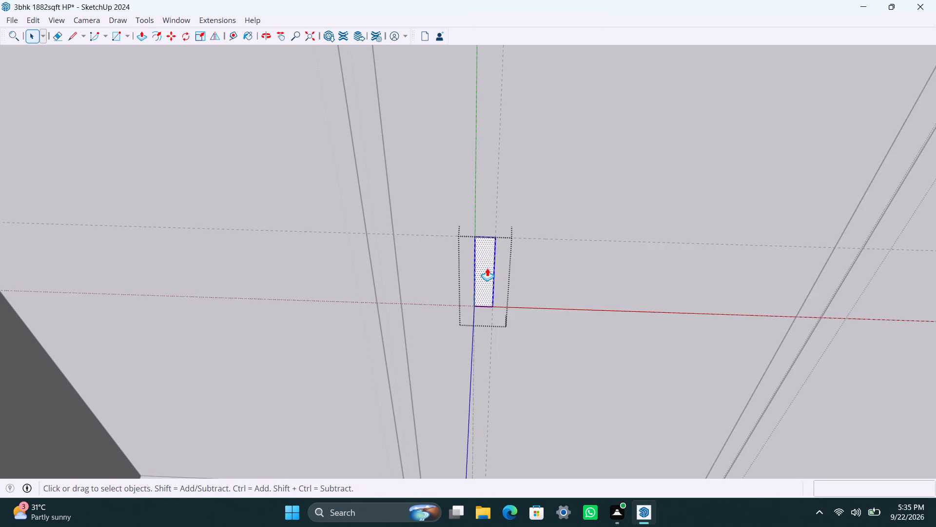
left_click(487, 267)
type("0.5\"")
key("Return")
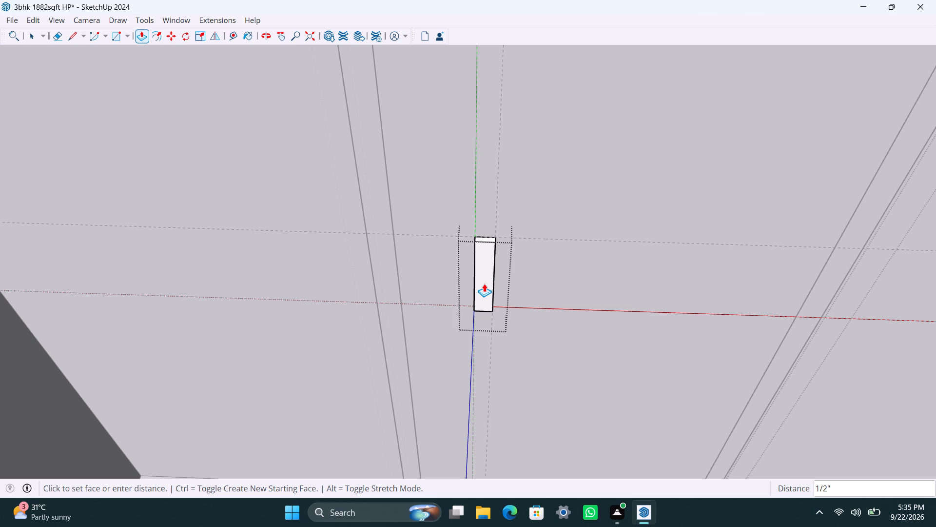
Close the handle group, returning to the door panel group with the whole house in view.
scroll(490, 283, "down", 15)
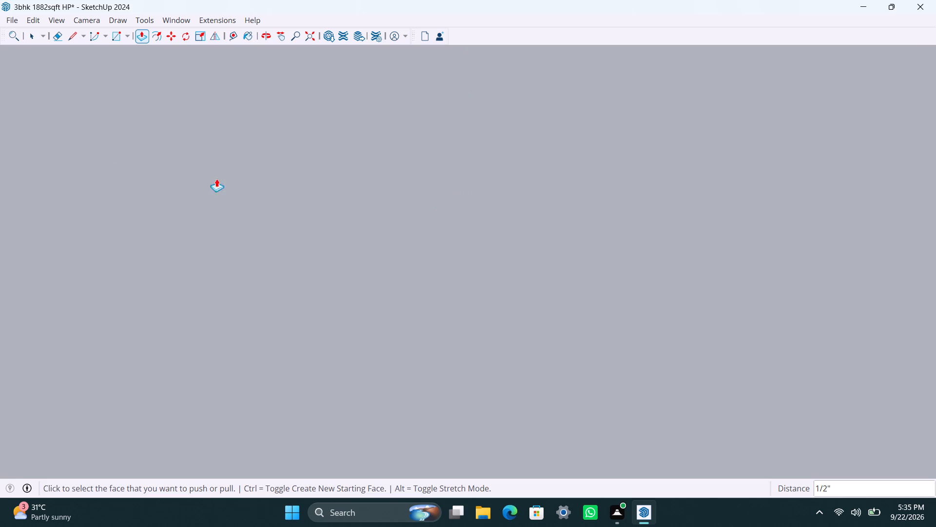
left_click(309, 34)
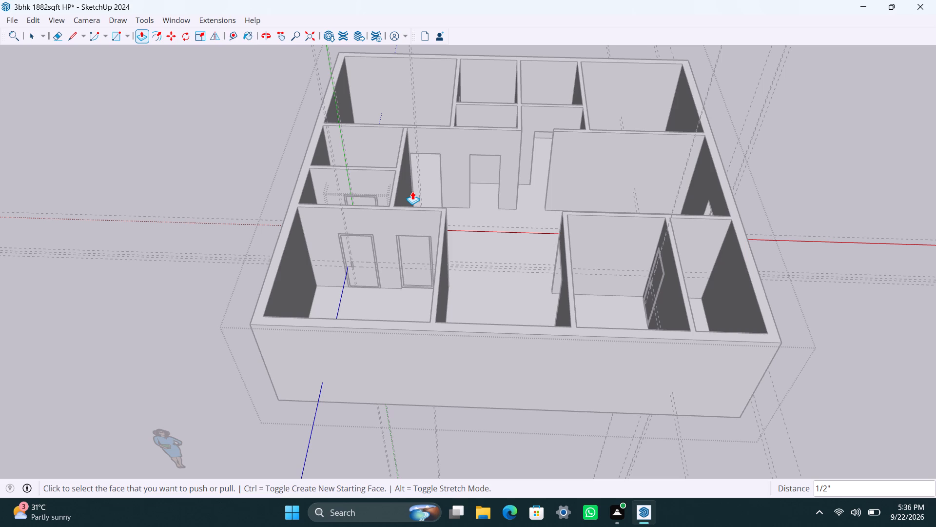
key("space")
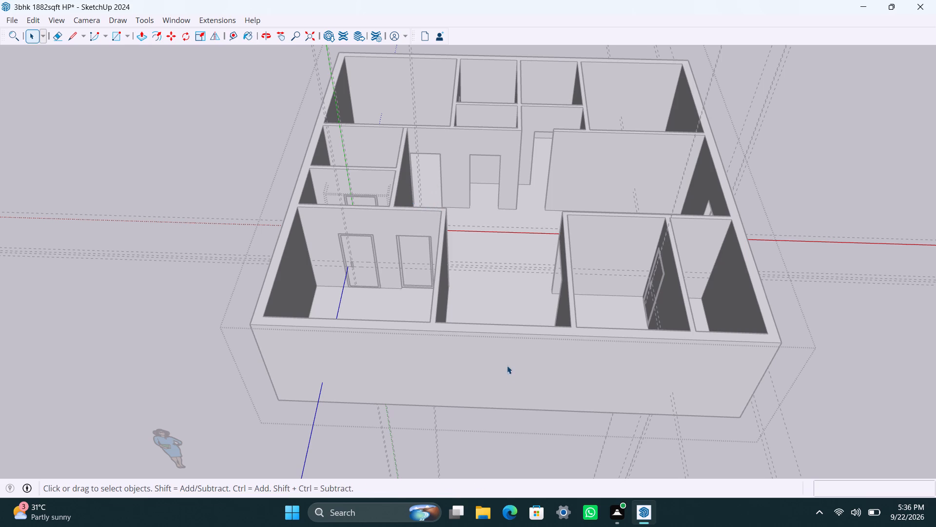
left_click(501, 411)
scroll(467, 312, "up", 1)
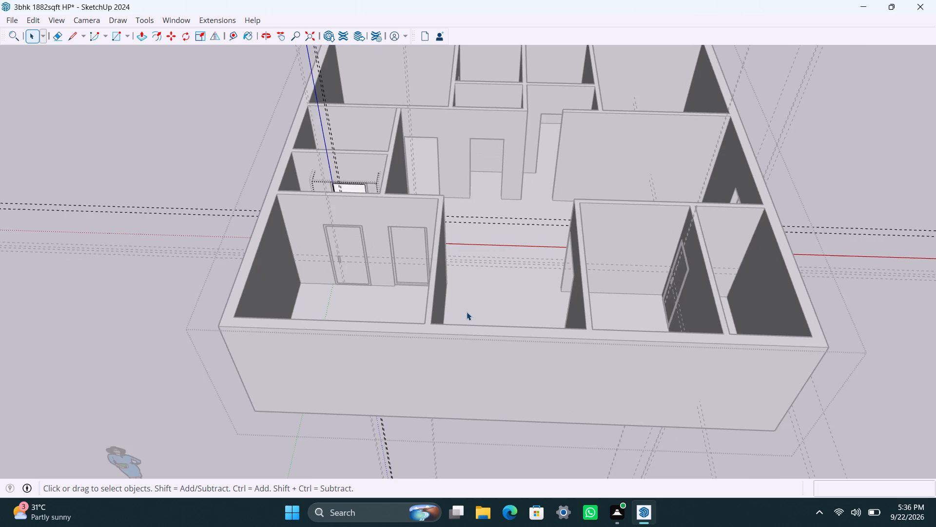
scroll(467, 312, "up", 1)
scroll(467, 312, "down", 2)
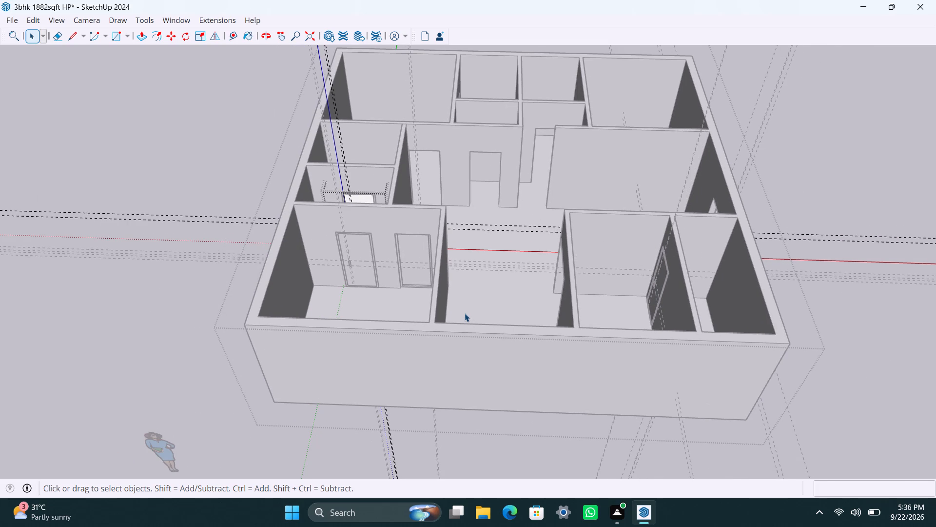
Close the finished door's panel and frame groups to return to the top level of the house model.
scroll(465, 313, "down", 1)
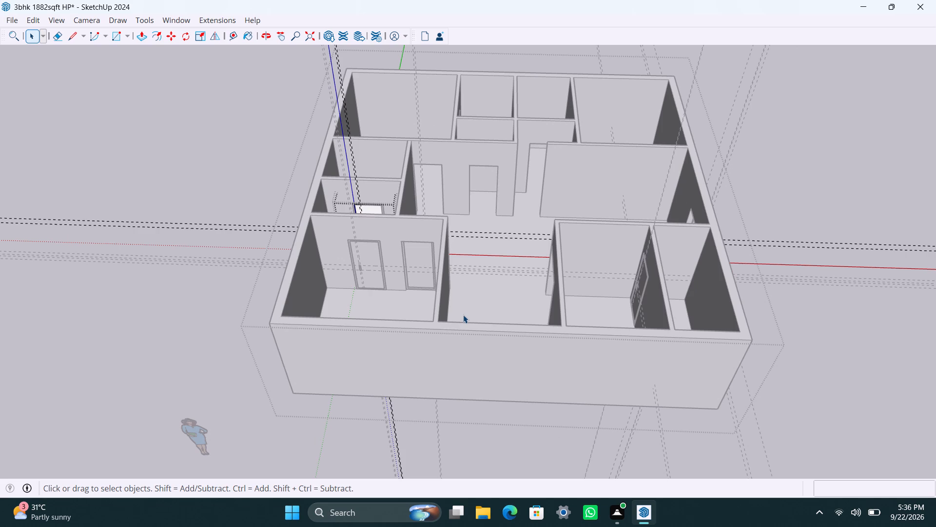
scroll(458, 277, "up", 2)
middle_click_drag(455, 218, 480, 319)
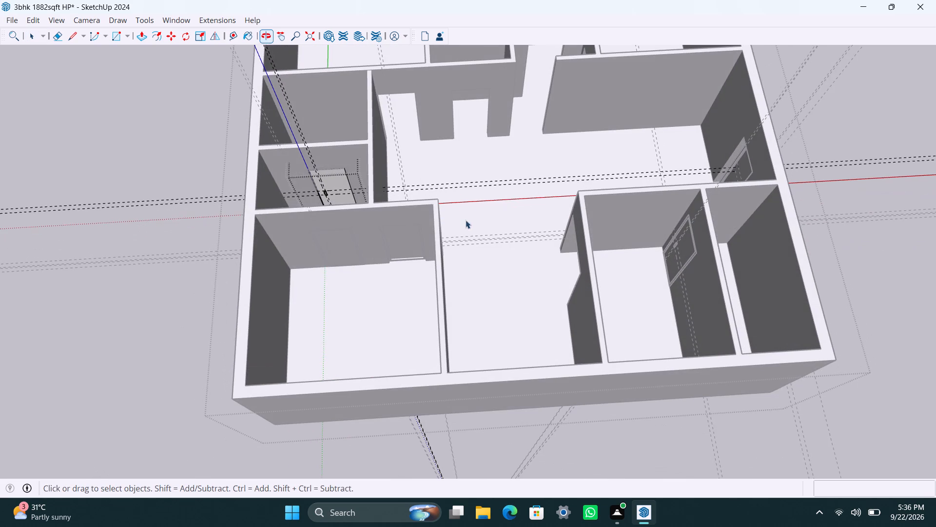
left_click(465, 177)
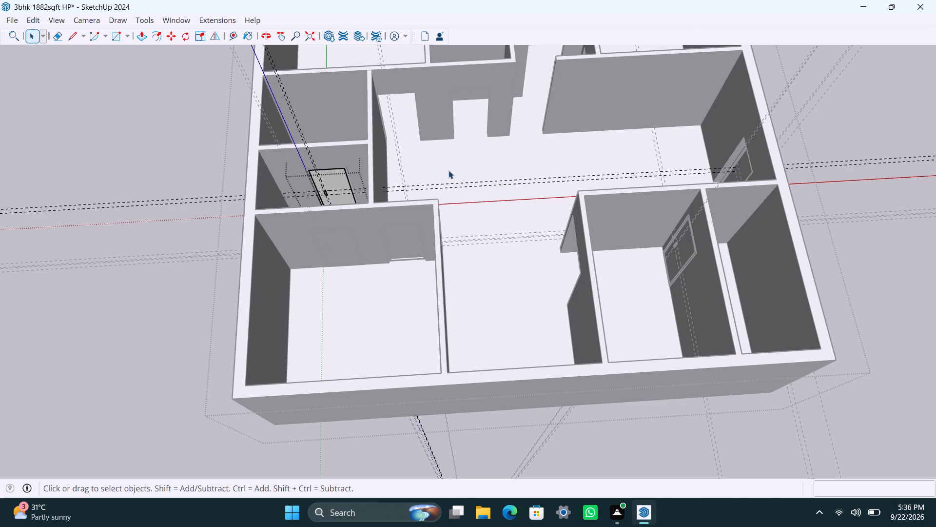
scroll(452, 167, "up", 2)
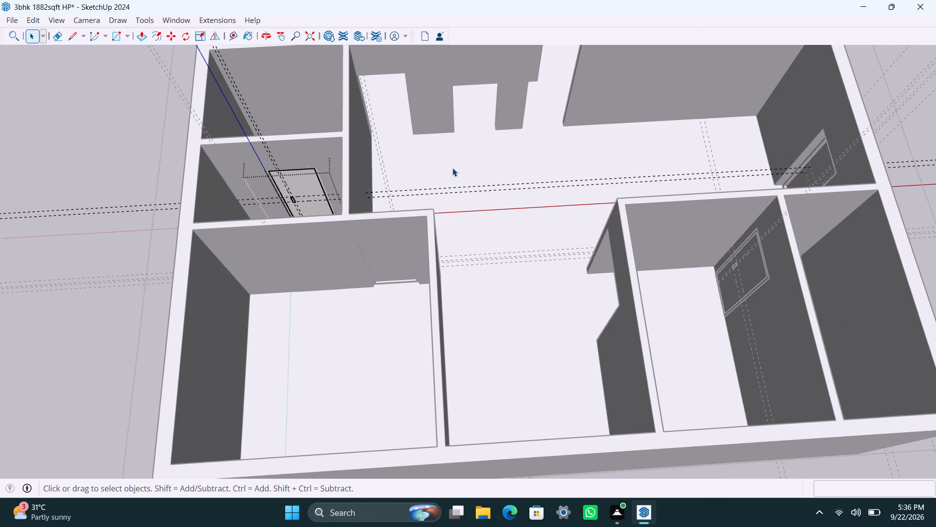
middle_click_drag(453, 169, 475, 343, "shift")
scroll(457, 313, "up", 2)
left_click(442, 273)
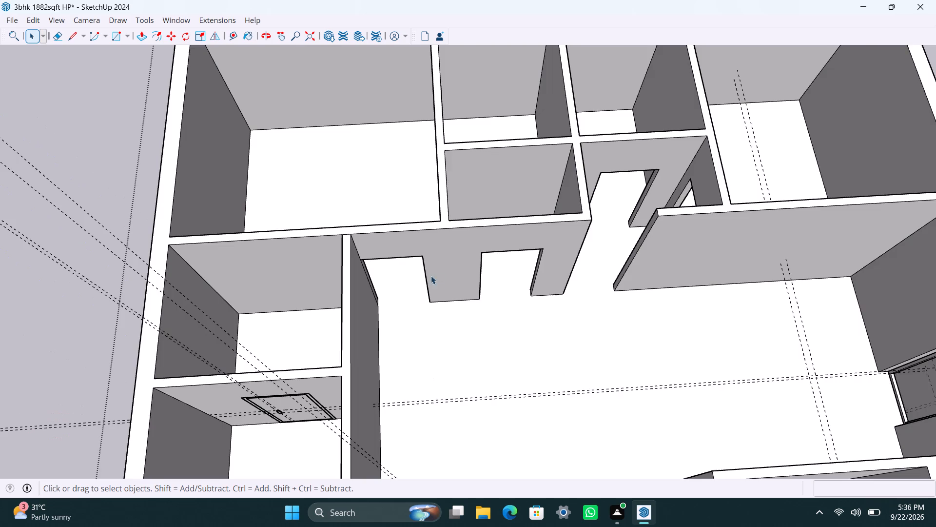
Draw a 7' by 3' rectangle filling the door opening in the wall corner beside the dividing wall and group it.
scroll(395, 277, "up", 2)
middle_click_drag(381, 279, 371, 255)
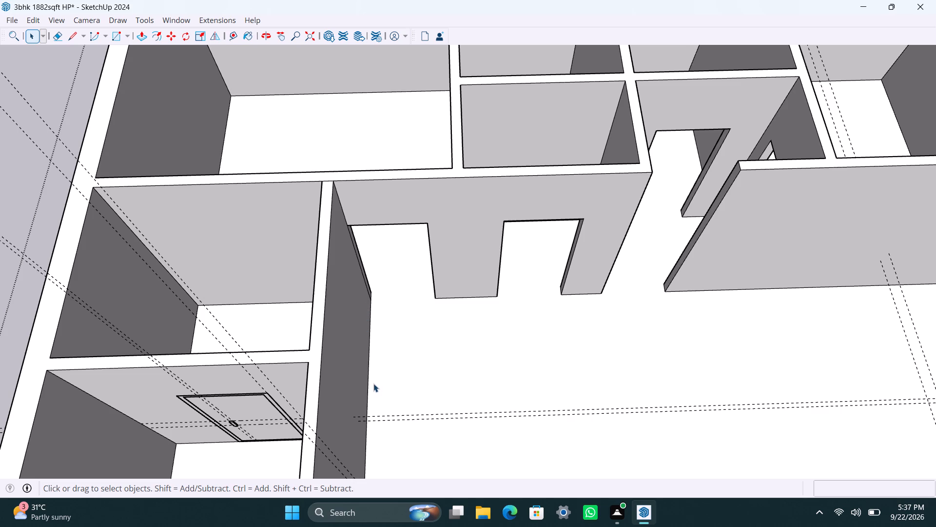
scroll(376, 308, "up", 2)
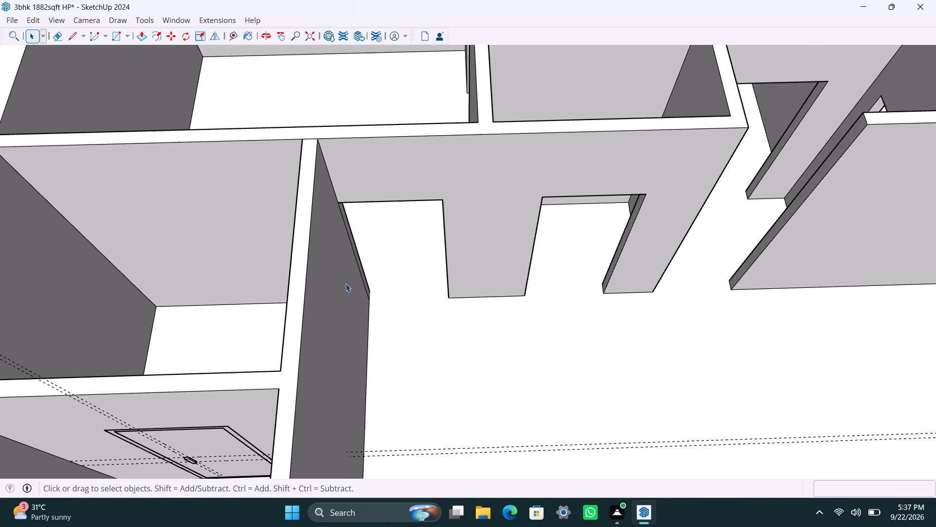
scroll(341, 285, "up", 1)
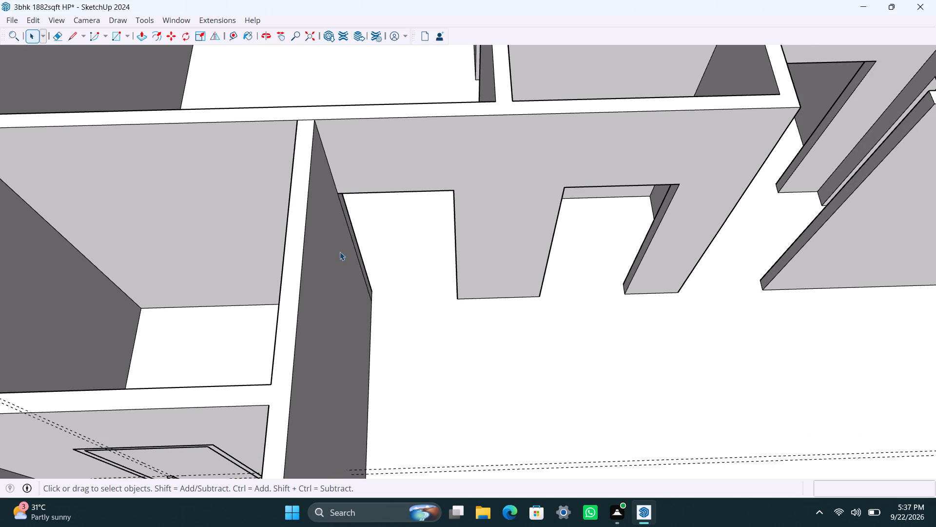
key("r")
left_click(338, 196)
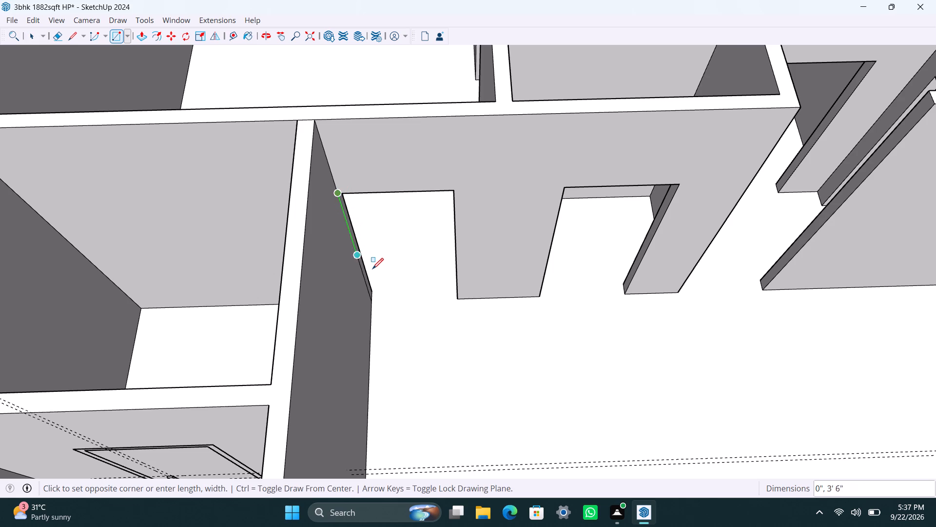
left_click(457, 298)
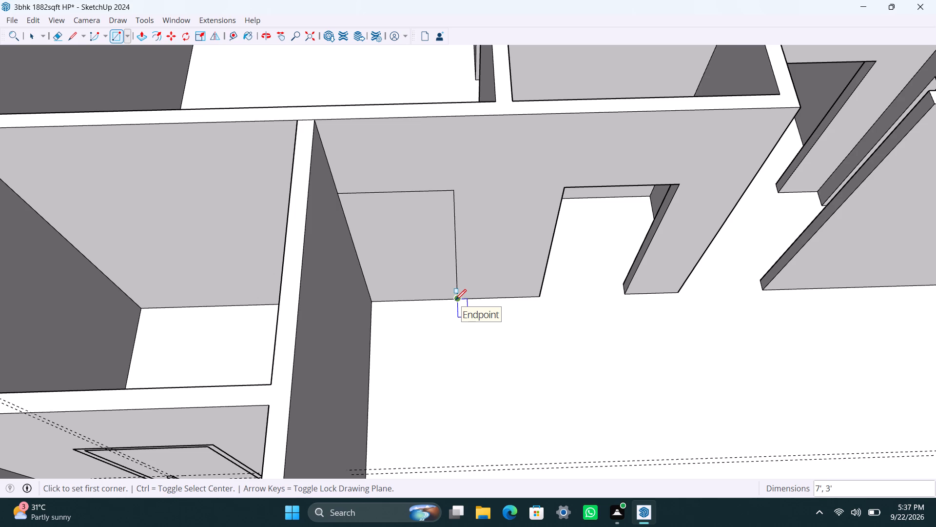
key("space")
double_click(418, 280)
right_click(415, 277)
left_click(481, 114)
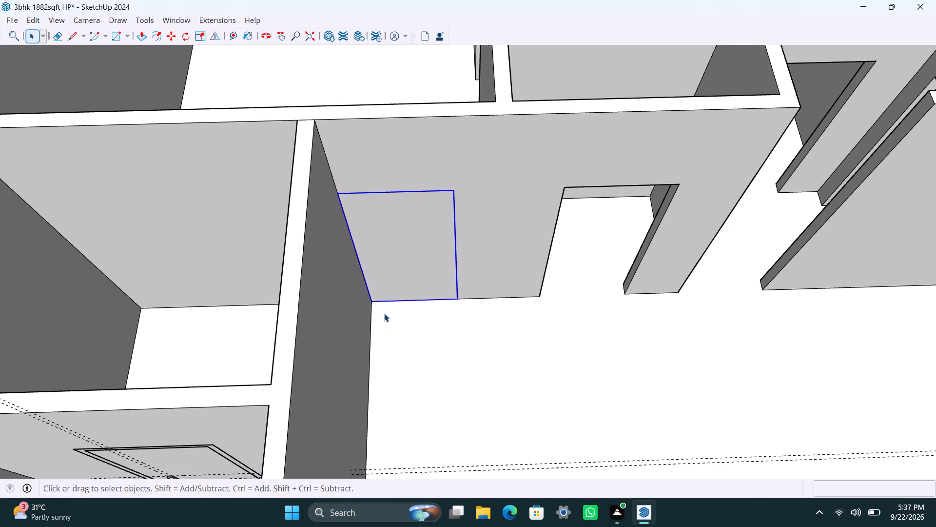
Open the new door group, offset its outline inward by 2" and delete the inner face to leave a frame.
triple_click(396, 223)
key("f")
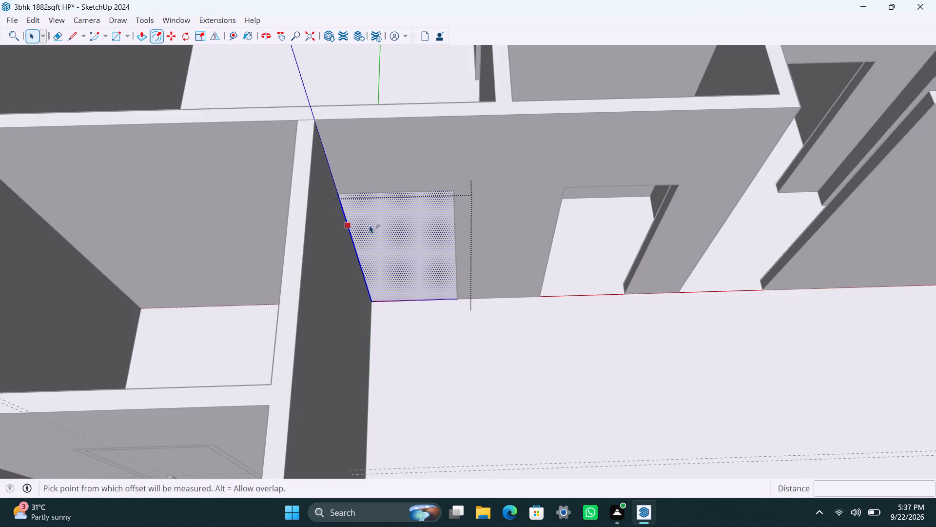
left_click(370, 223)
type("2\"")
key("Return")
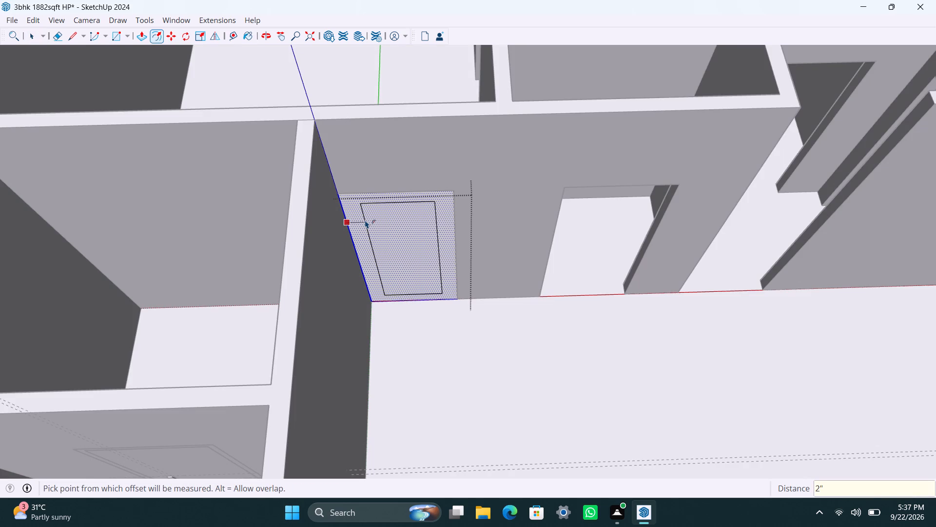
key("space")
left_click(431, 235)
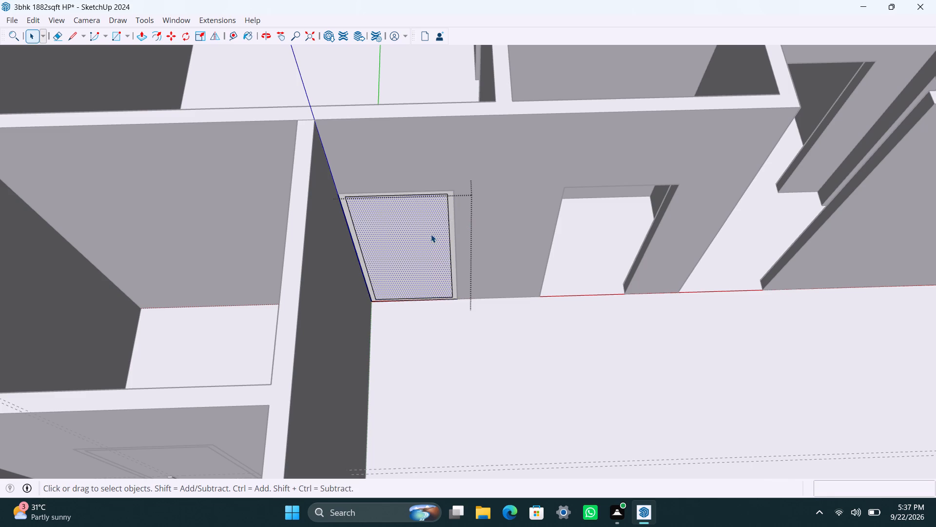
key("Delete")
Push/Pull the door frame face by 2.5".
scroll(370, 269, "up", 4)
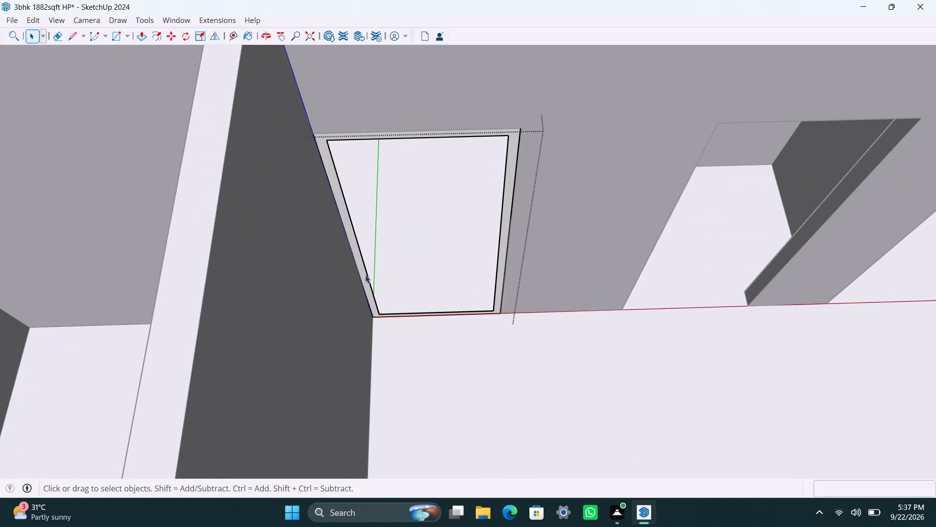
left_click(363, 278)
key("p")
left_click(364, 276)
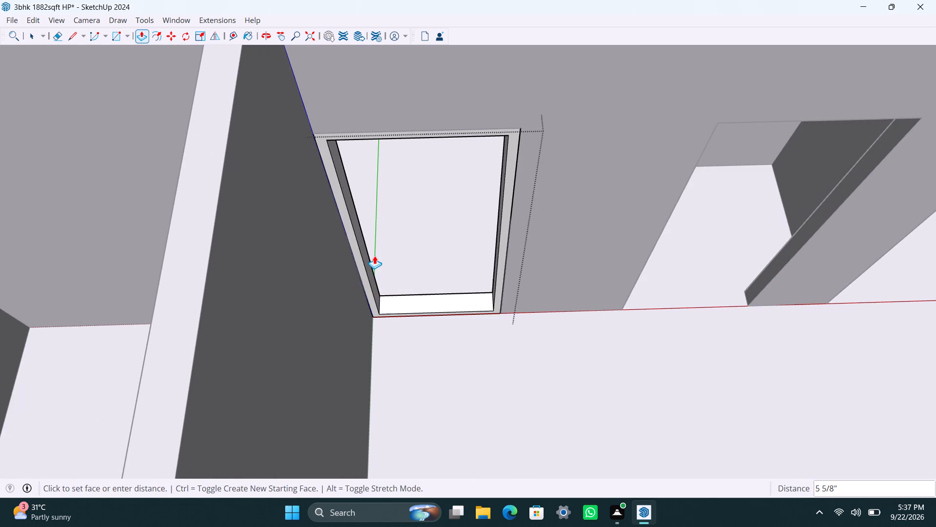
type("2.5\"")
key("Return")
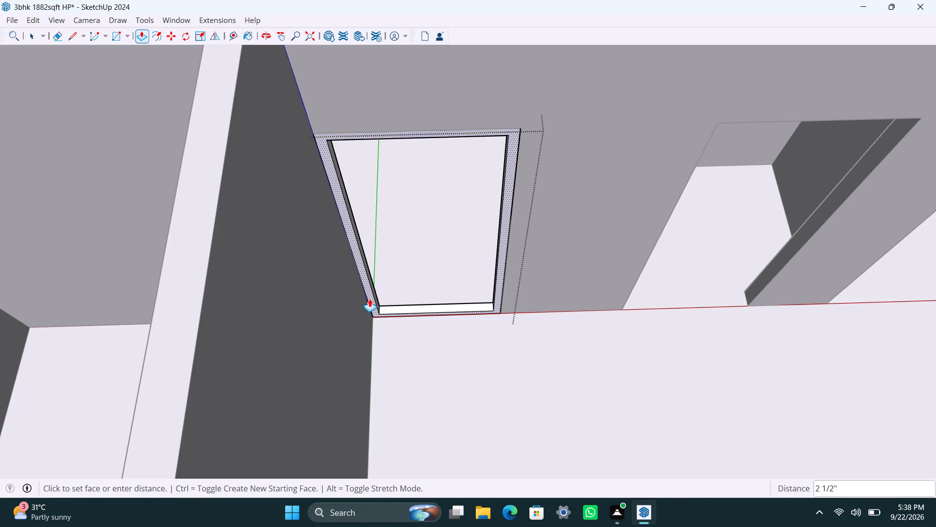
key("space")
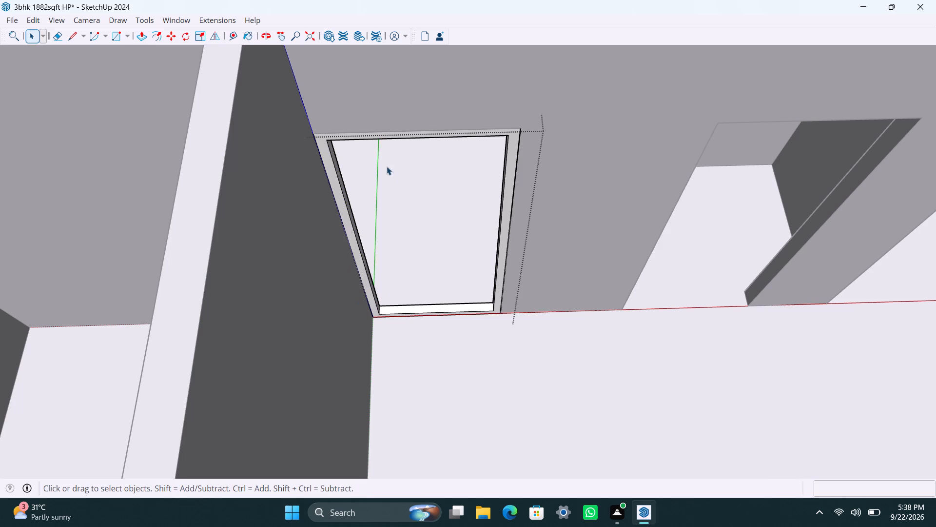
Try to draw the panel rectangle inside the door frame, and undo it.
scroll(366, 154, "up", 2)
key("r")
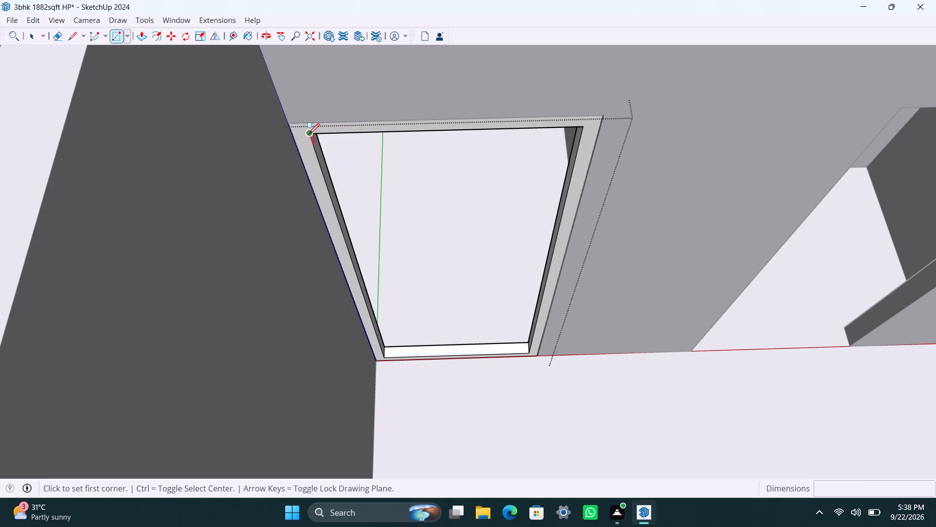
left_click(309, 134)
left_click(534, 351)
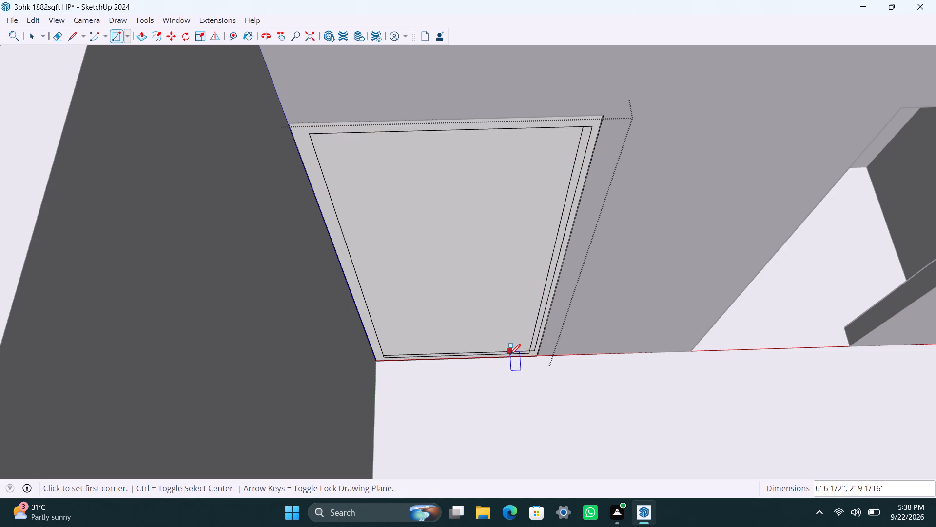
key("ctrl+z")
Draw the 2' 8" by 6' 8" panel rectangle between the frame's inner corners and group it.
key("r")
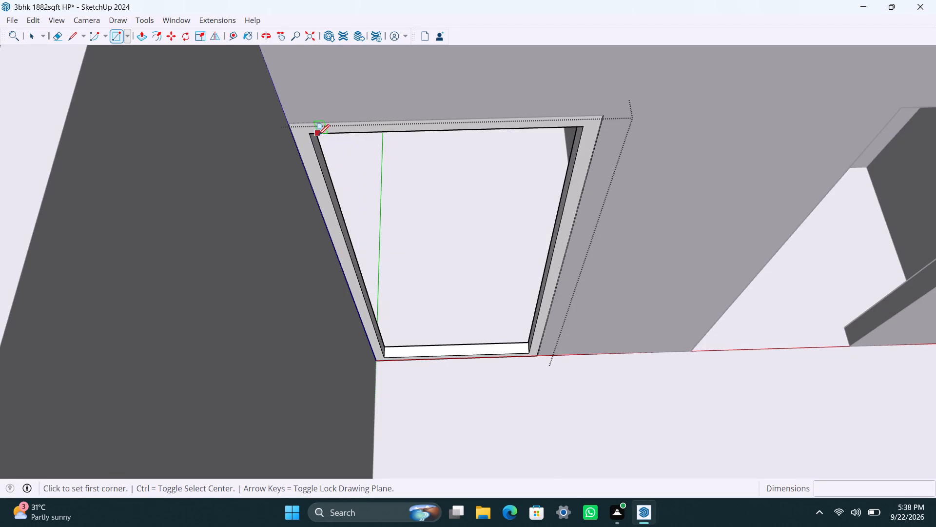
left_click(315, 132)
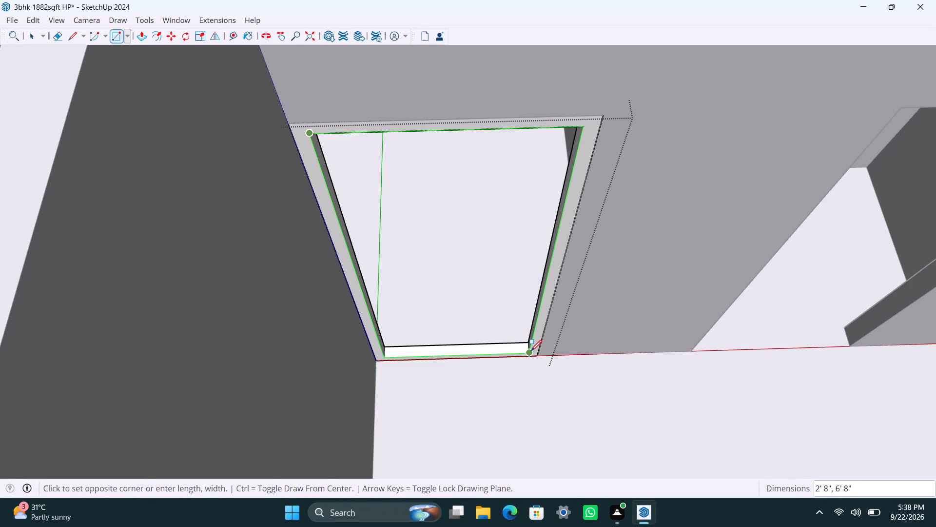
left_click(531, 351)
key("space")
double_click(441, 306)
right_click(440, 306)
left_click(515, 130)
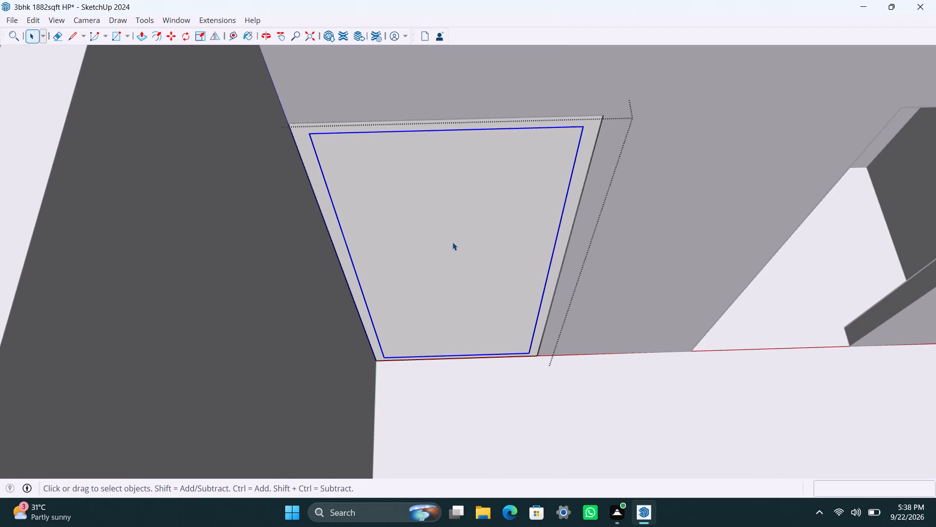
Open the door panel group and Push/Pull its face by 18 mm.
triple_click(452, 242)
key("p")
left_click(453, 241)
key("1")
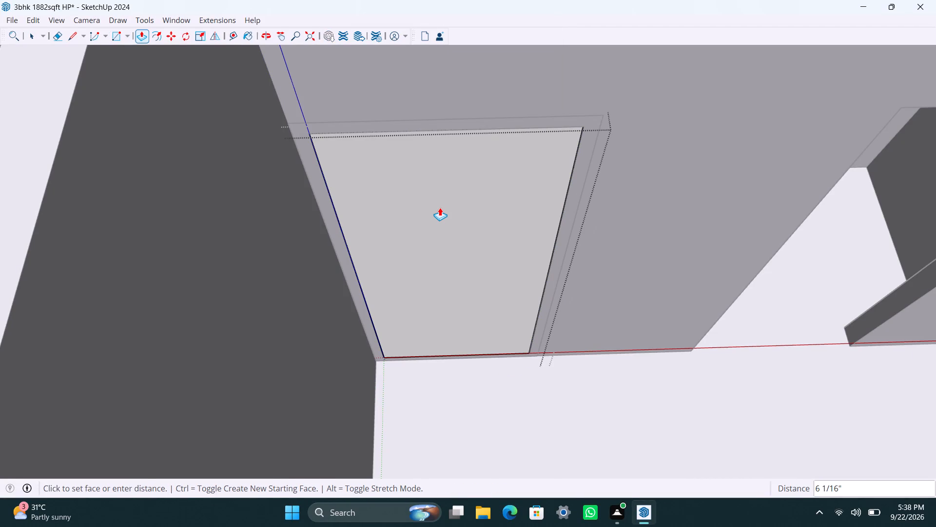
type("8MM")
key("Return")
key("space")
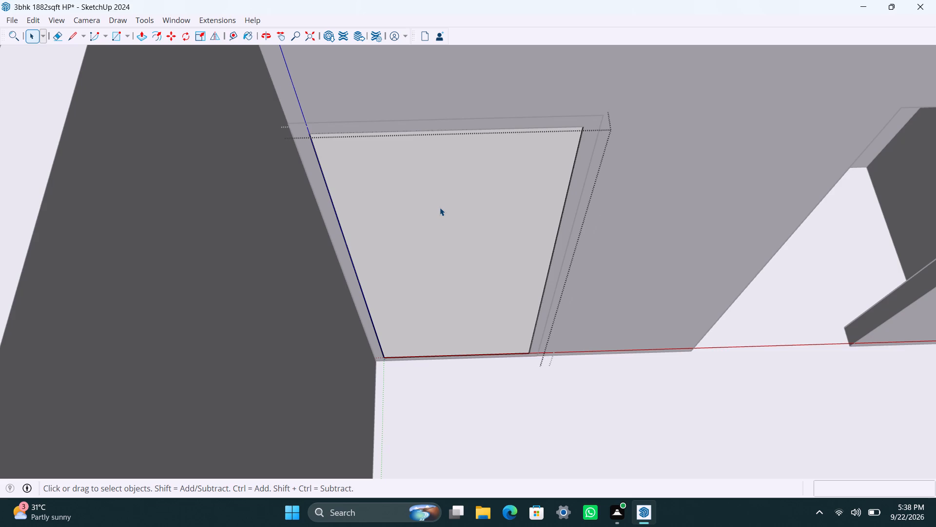
Place a horizontal guide 4' below the door panel's top edge and another 8" above that guide.
scroll(436, 209, "down", 3)
middle_click_drag(434, 231, 421, 178)
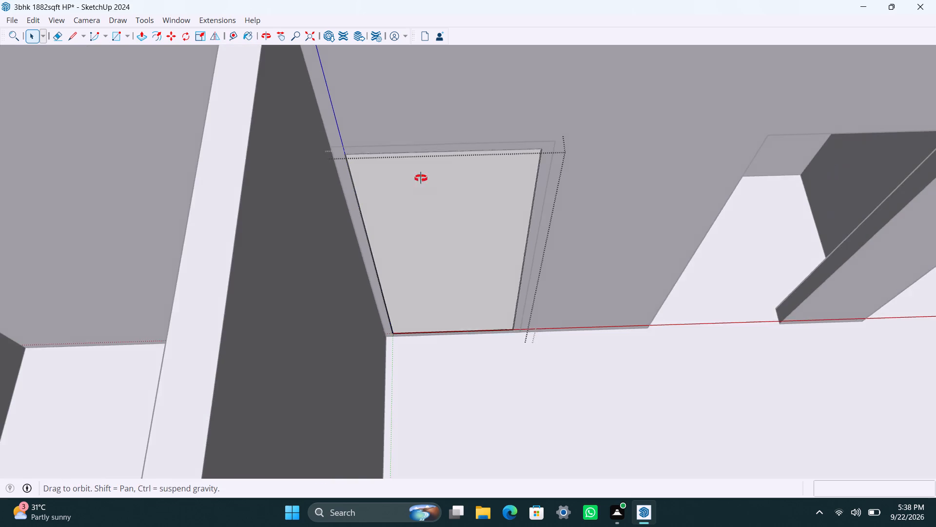
middle_click_drag(421, 178, 414, 136)
key("t")
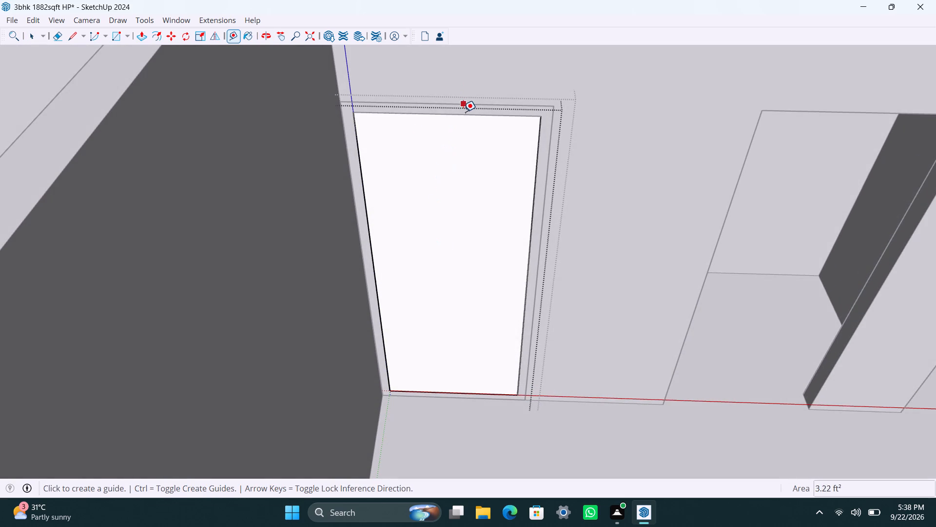
left_click(463, 113)
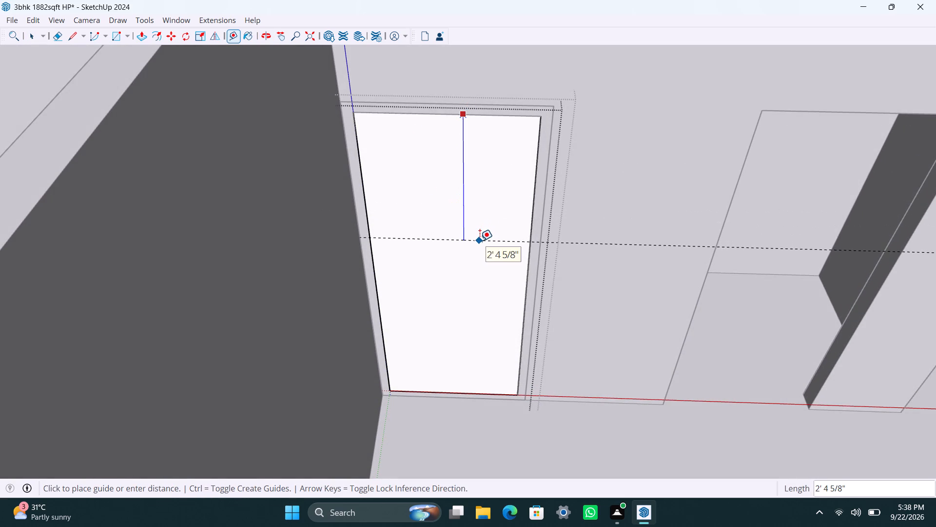
type("4'")
key("Return")
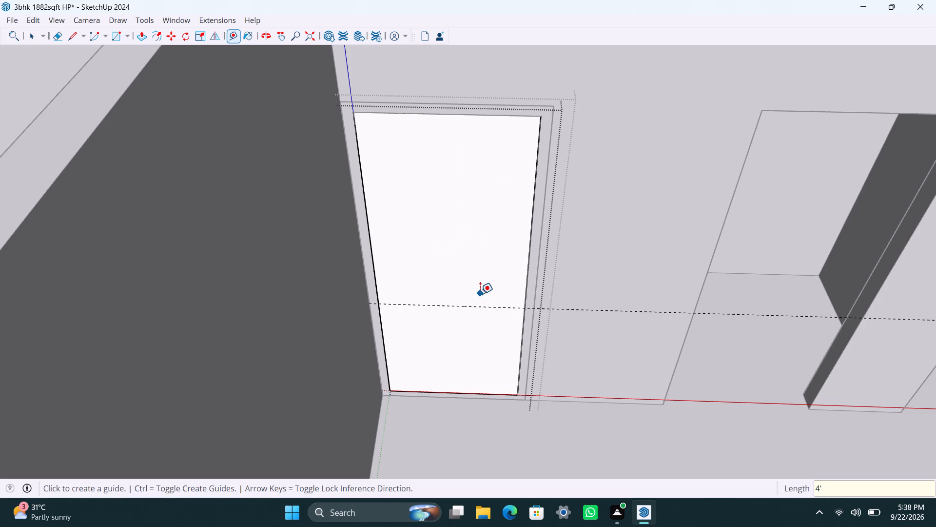
left_click(486, 306)
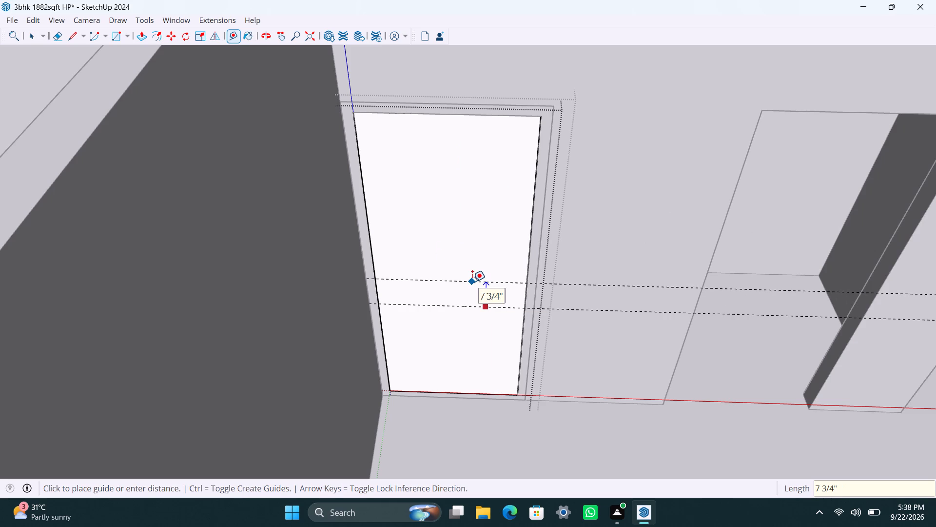
type("8\"")
key("Return")
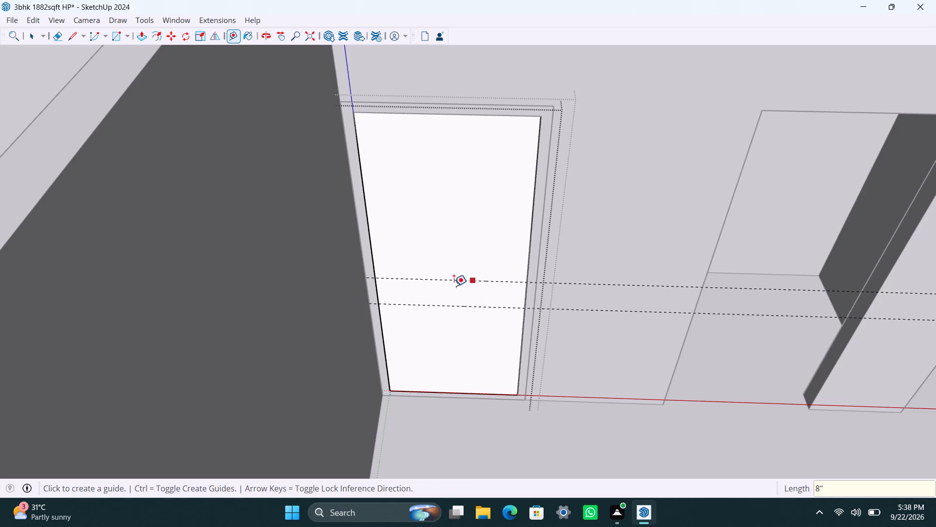
Place a vertical guide 6" inside the door panel's left edge and another 1.5" further in from that guide.
left_click(371, 249)
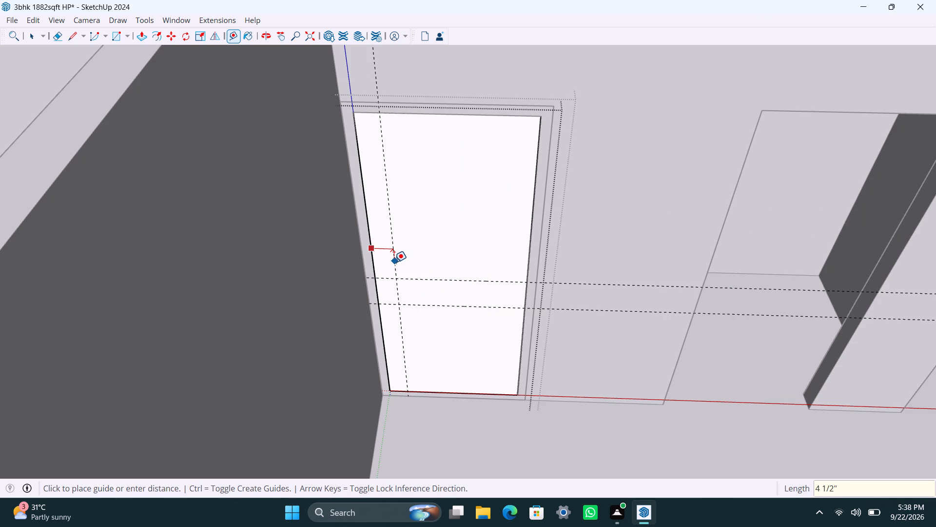
type("6\"")
key("Return")
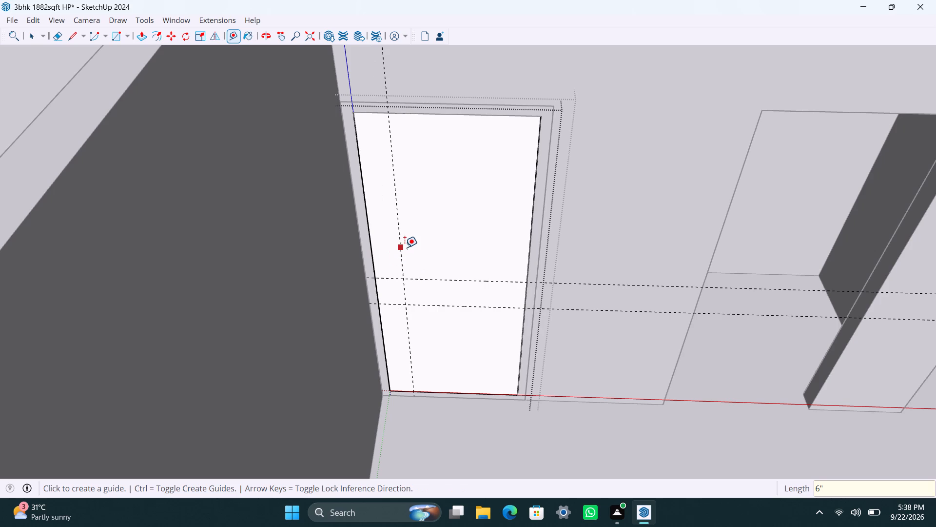
left_click(401, 241)
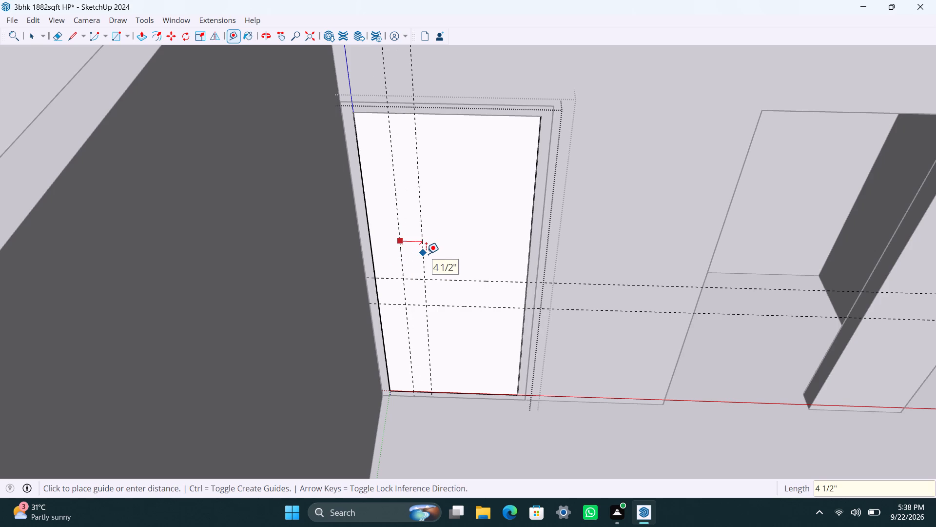
type("1.5\"")
key("Return")
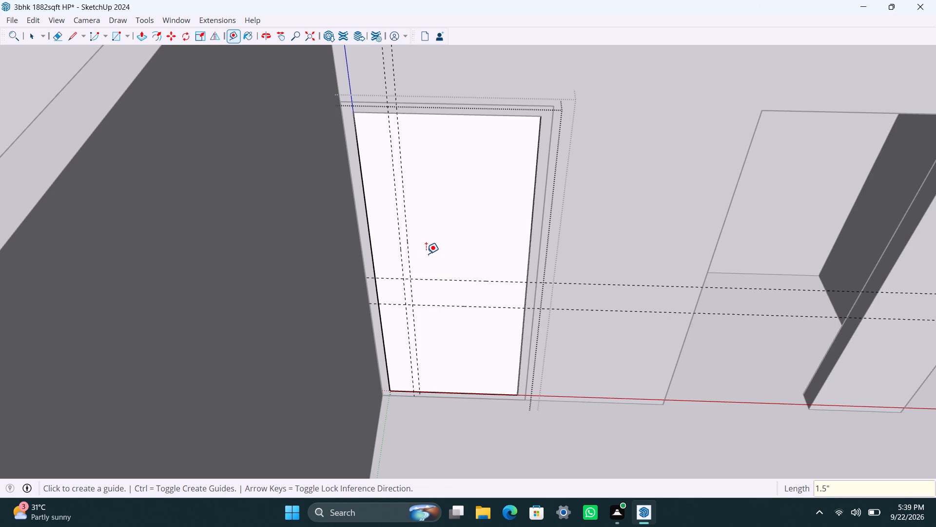
scroll(419, 259, "up", 4)
key("space")
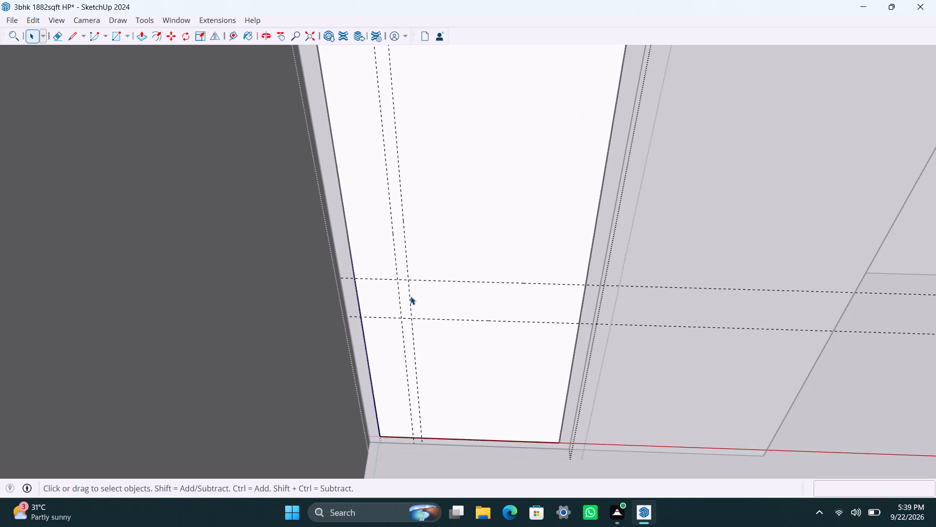
Draw the 8" by 1 1/2" handle rectangle between the guide intersections on the door panel and group it.
type("R")
scroll(409, 295, "up", 2)
left_click(408, 276)
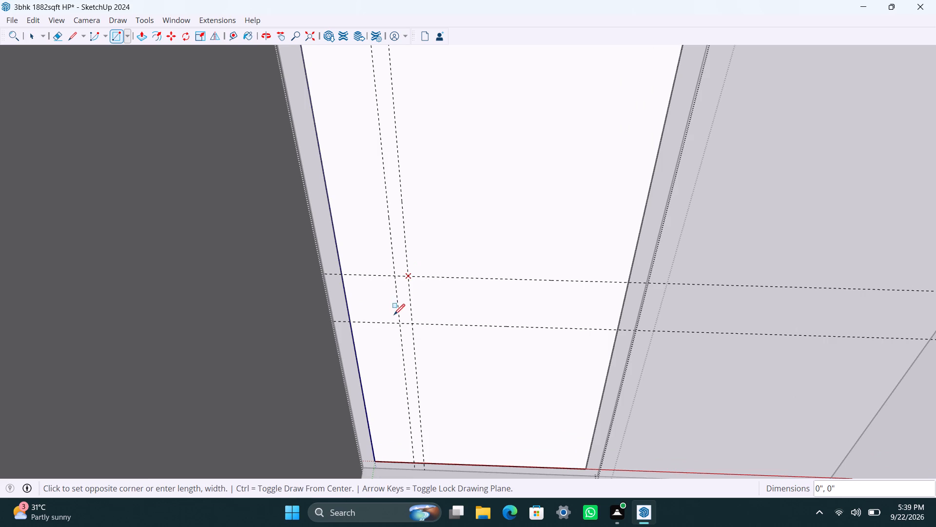
left_click(397, 326)
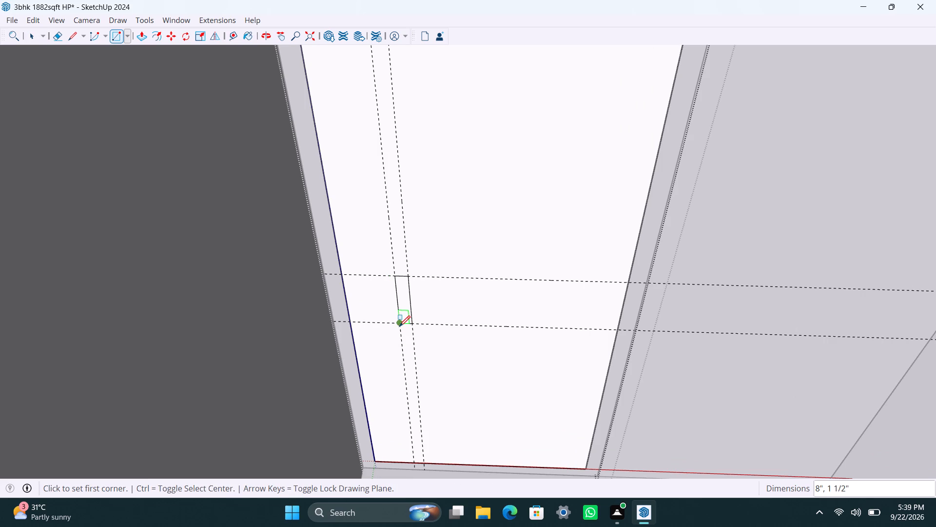
key("space")
double_click(401, 314)
right_click(401, 313)
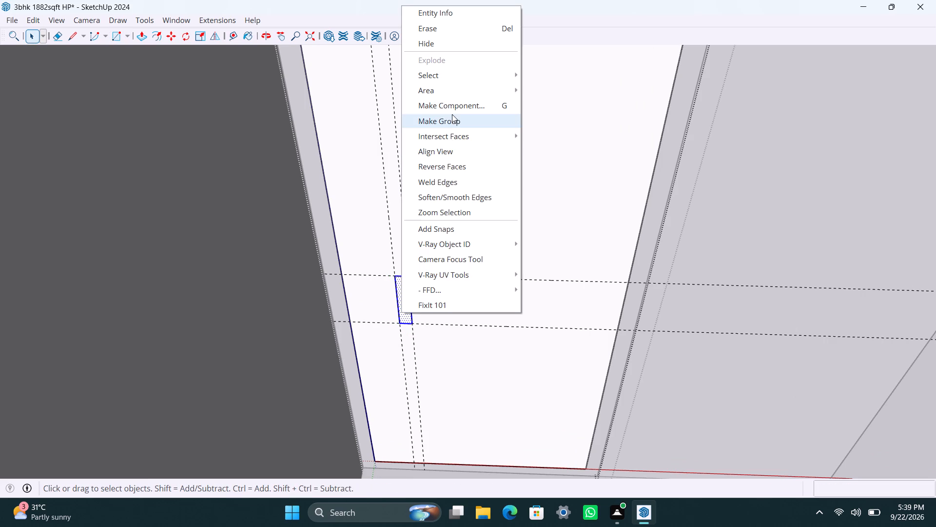
left_click(452, 114)
Open the handle group, Push/Pull its face by 0.5", and exit all the nested door groups.
scroll(403, 354, "up", 3)
triple_click(404, 304)
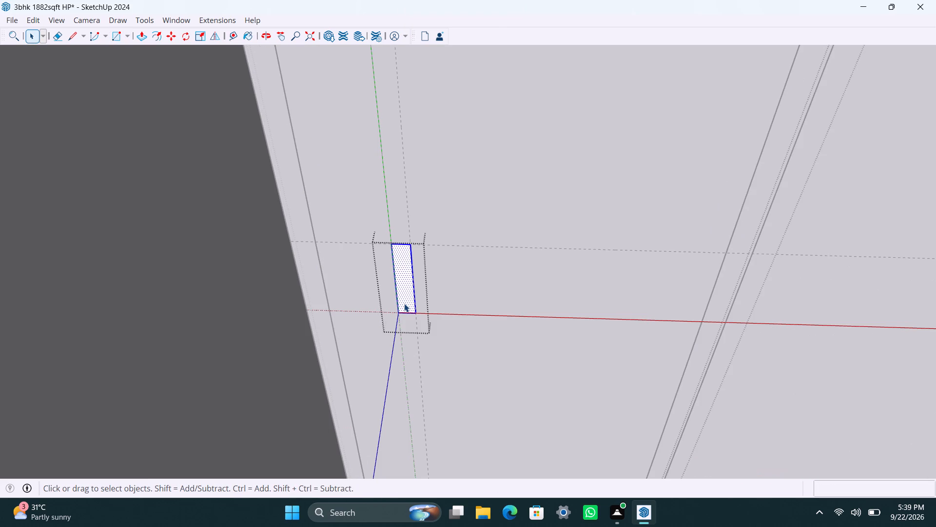
key("p")
left_click(404, 304)
type("0.5\"")
key("Return")
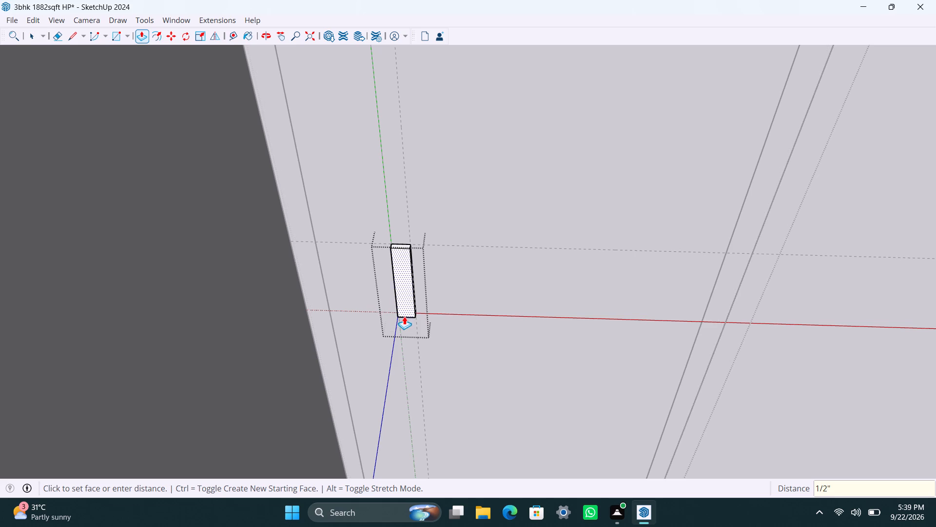
key("space")
scroll(401, 303, "down", 18)
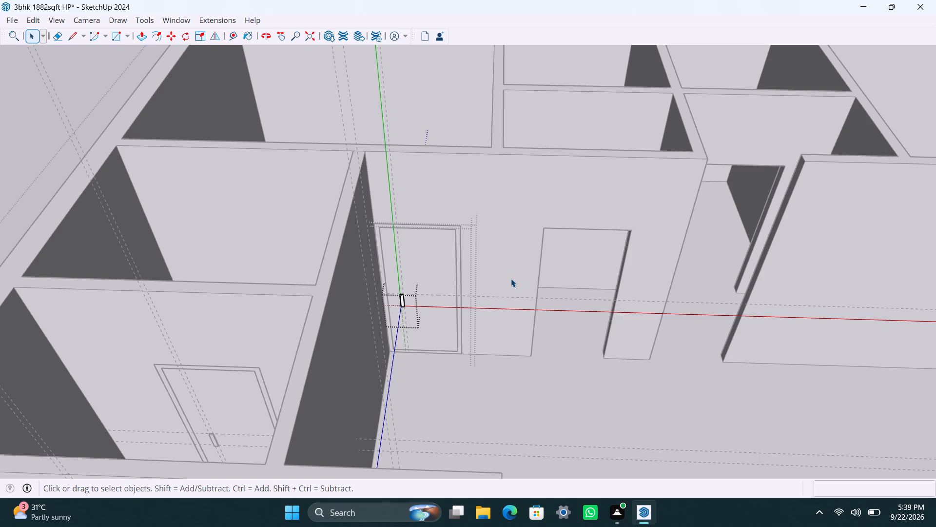
scroll(531, 264, "up", 1)
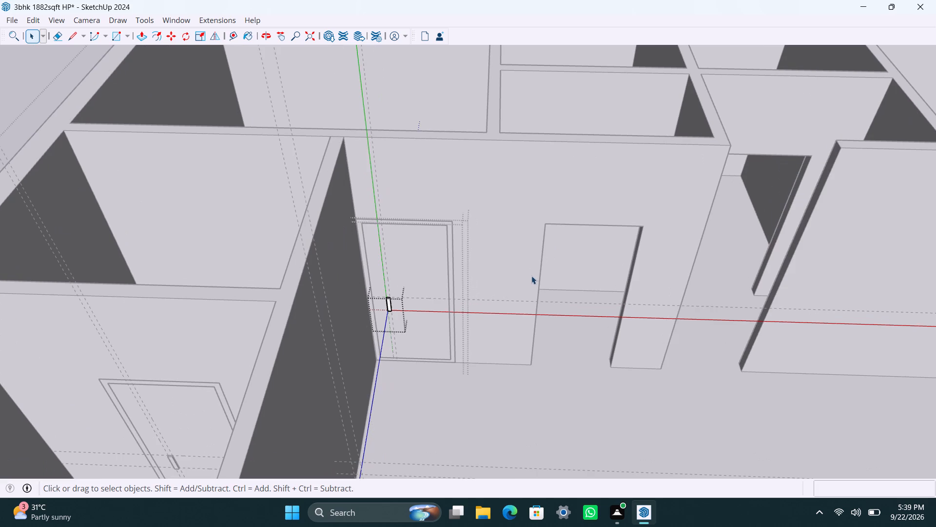
left_click(532, 276)
left_click(541, 284)
left_click(529, 255)
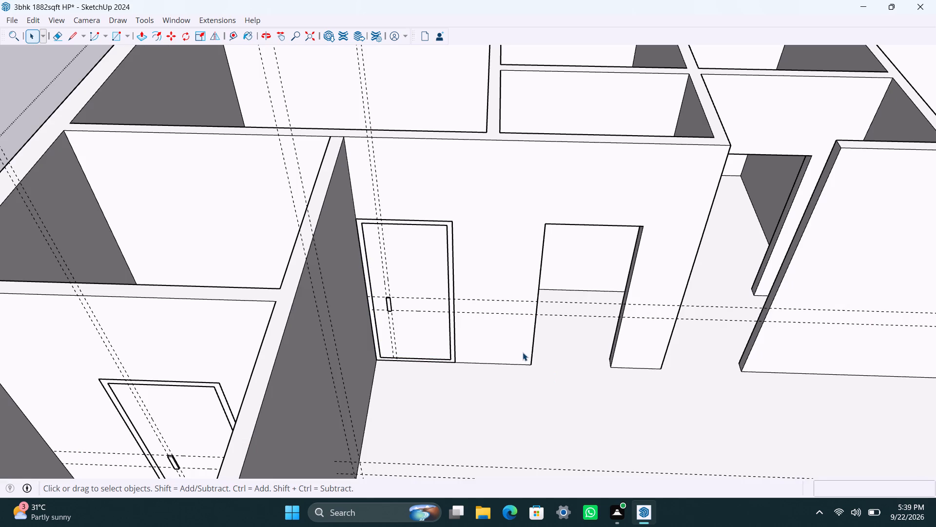
Draw a 7' by 3' rectangle across the open doorway beside the finished door and group it.
key("r")
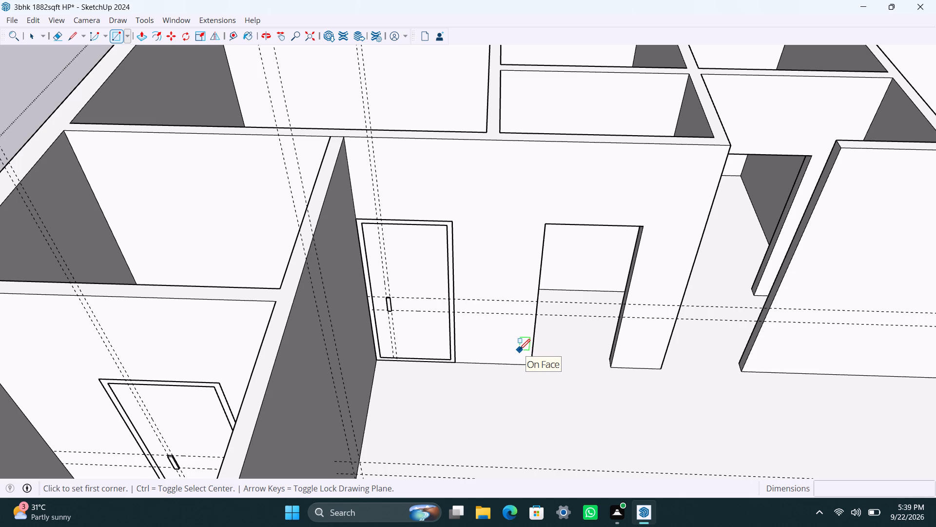
left_click(548, 224)
left_click(611, 370)
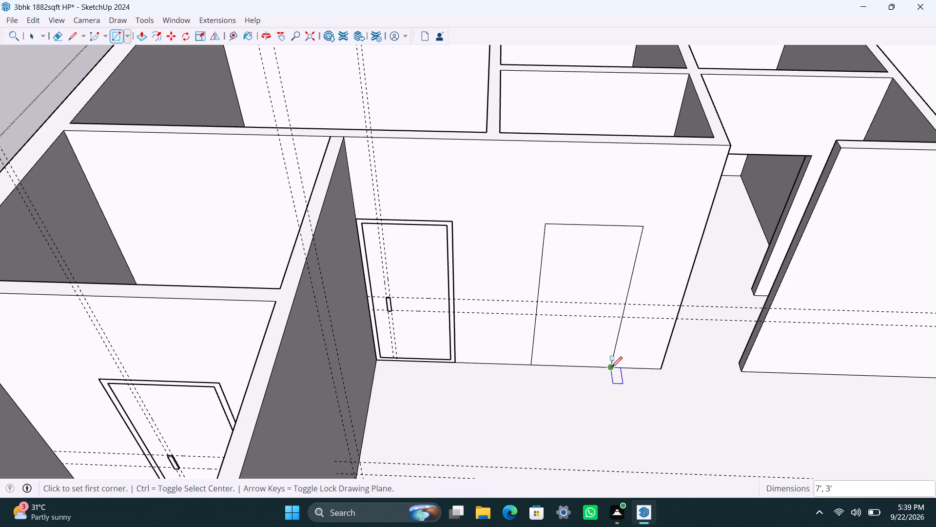
key("space")
double_click(584, 330)
right_click(583, 328)
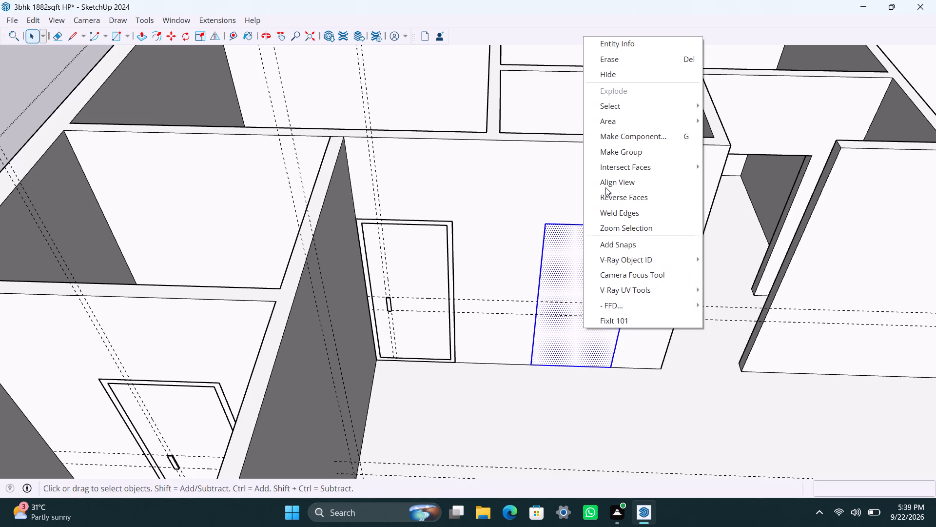
left_click(622, 150)
Open the new doorway group, offset its outline 2" inward and delete the inner face to leave a frame.
triple_click(567, 260)
key("f")
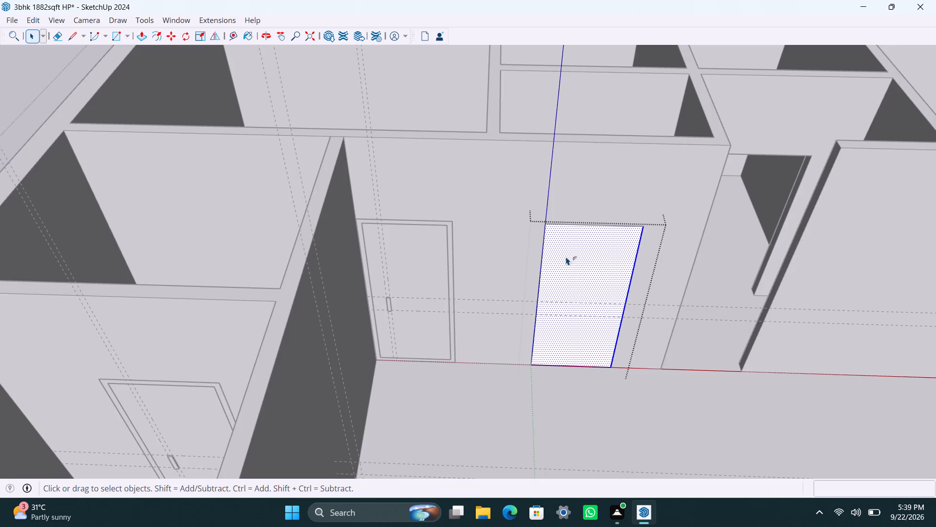
left_click(559, 254)
type("2\"")
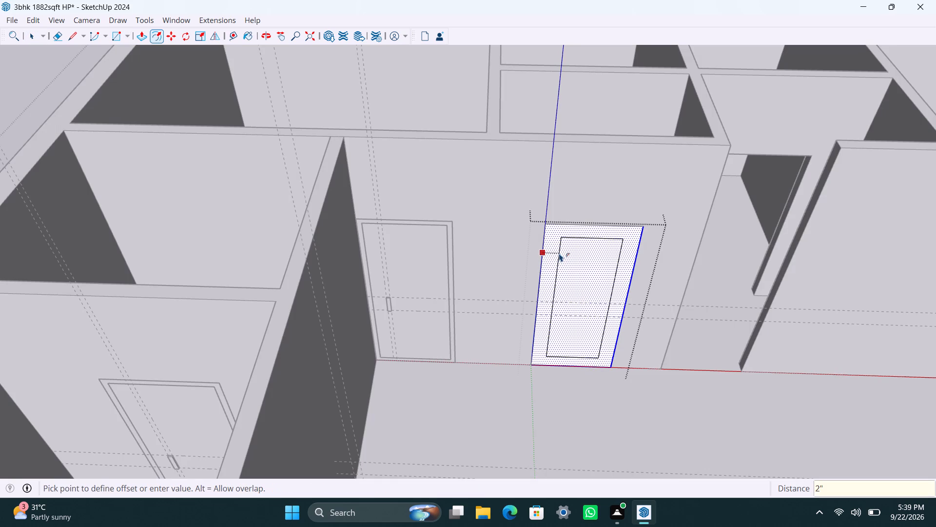
key("Return")
key("space")
left_click(561, 254)
key("Delete")
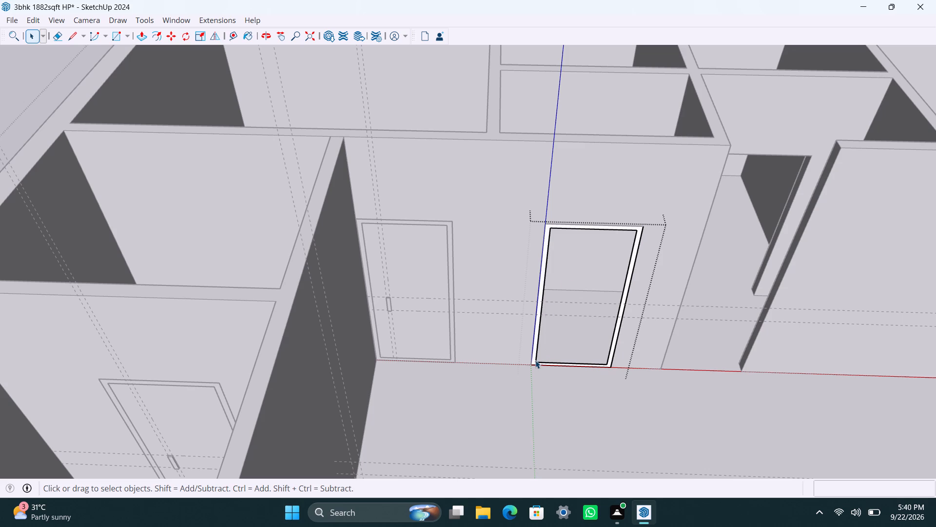
Push/Pull the second door's frame face by 2.5".
scroll(540, 322, "up", 5)
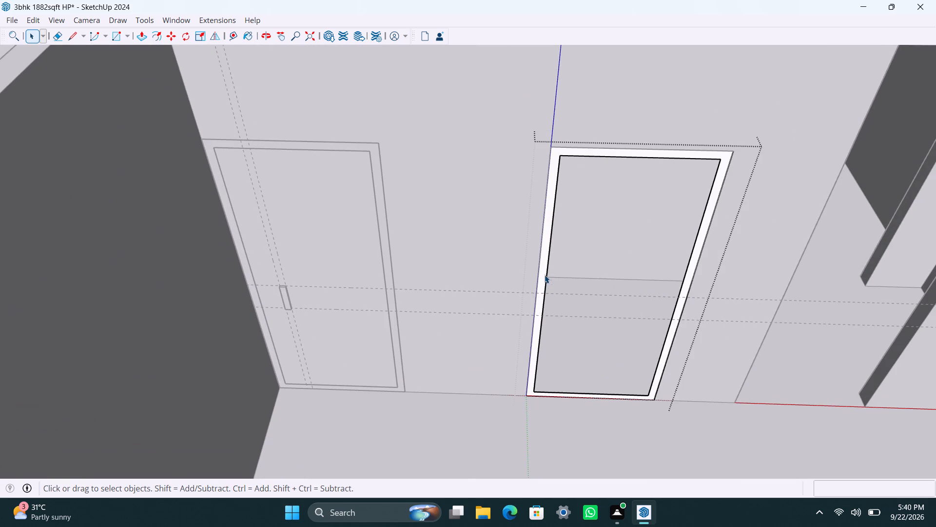
left_click(545, 269)
key("p")
left_click(545, 269)
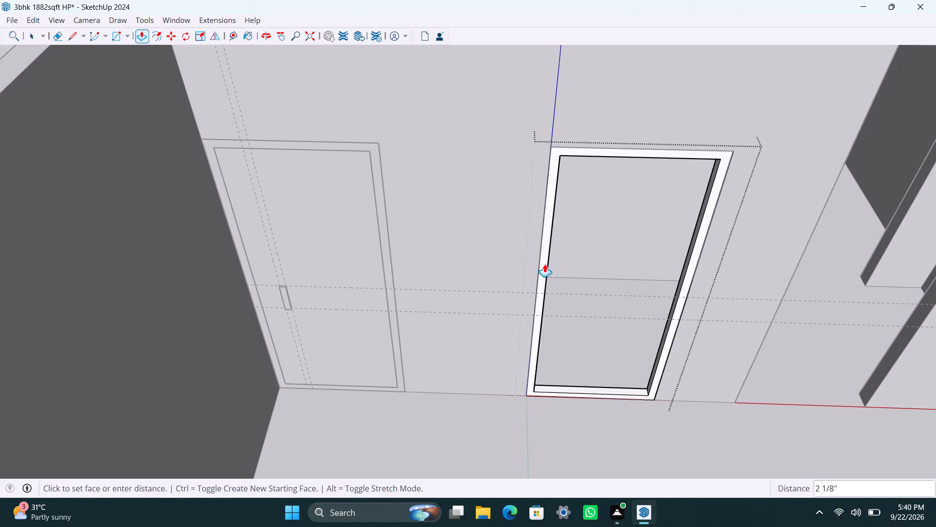
type("2.5\"")
key("Return")
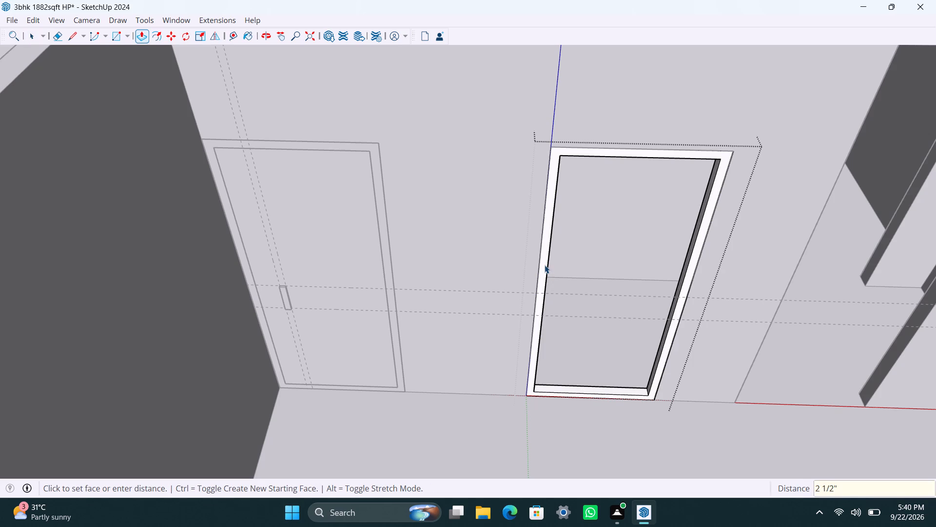
key("space")
Draw the 6' 8" by 2' 8" panel rectangle between the second frame's inner corners and group it.
key("r")
left_click(563, 154)
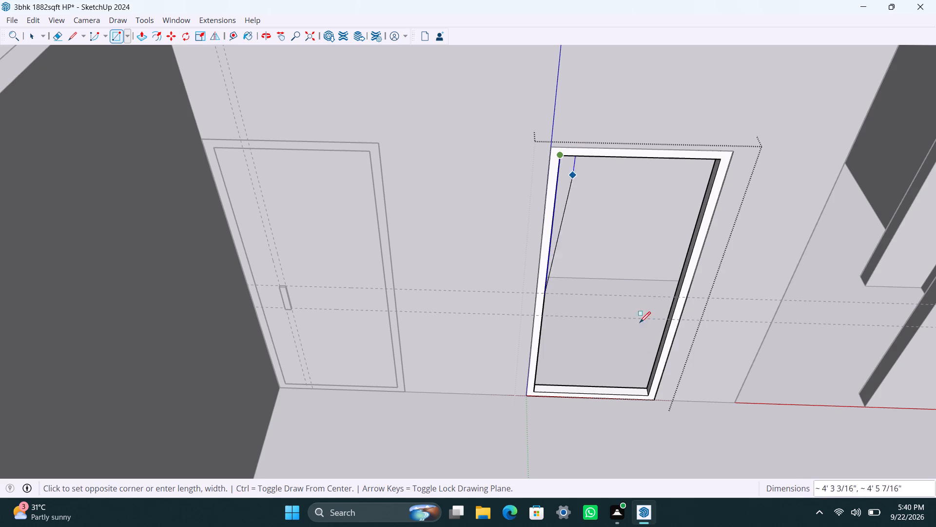
left_click(650, 392)
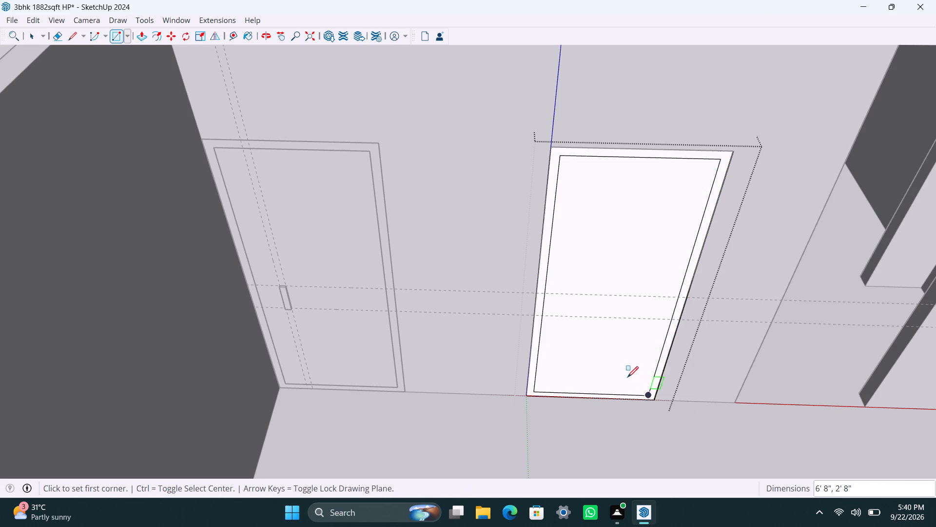
key("space")
double_click(609, 340)
right_click(609, 338)
left_click(663, 162)
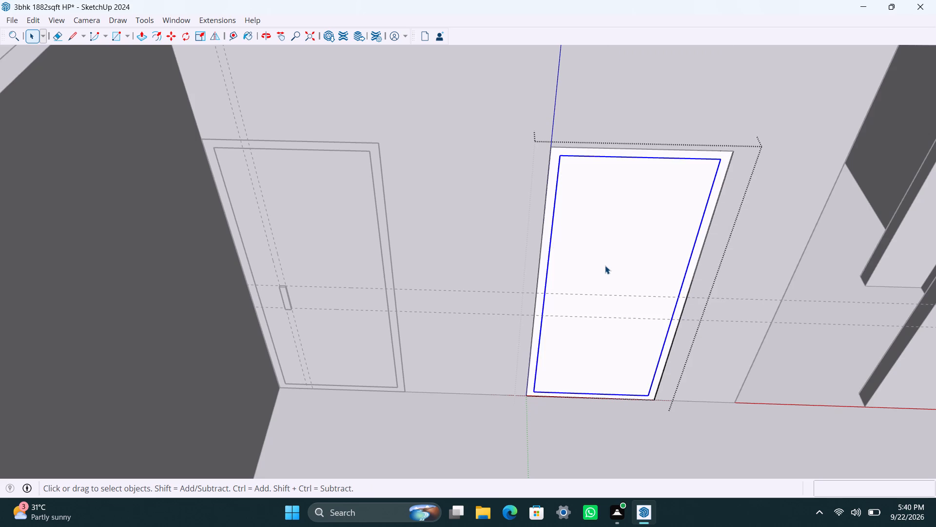
Open the second door's panel group and Push/Pull its face by 18 mm.
triple_click(605, 265)
key("p")
left_click(604, 265)
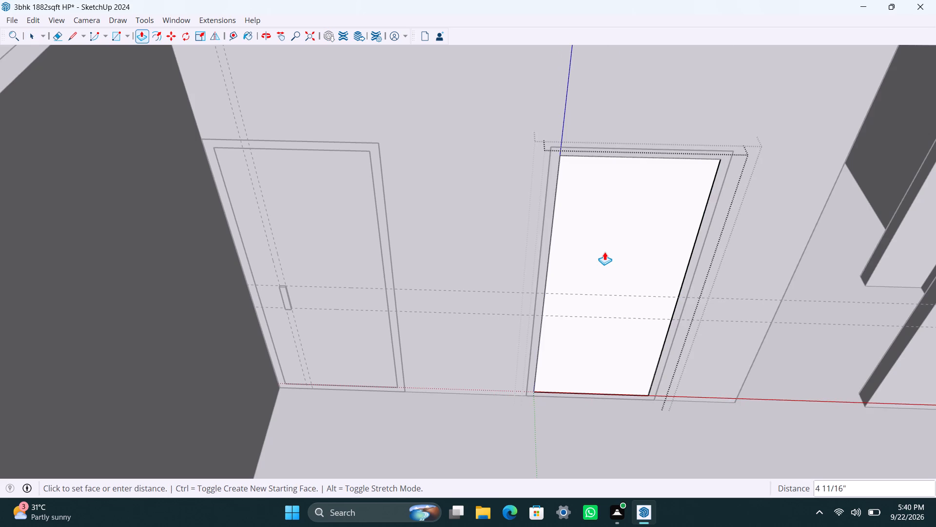
type("18MM")
key("Return")
key("space")
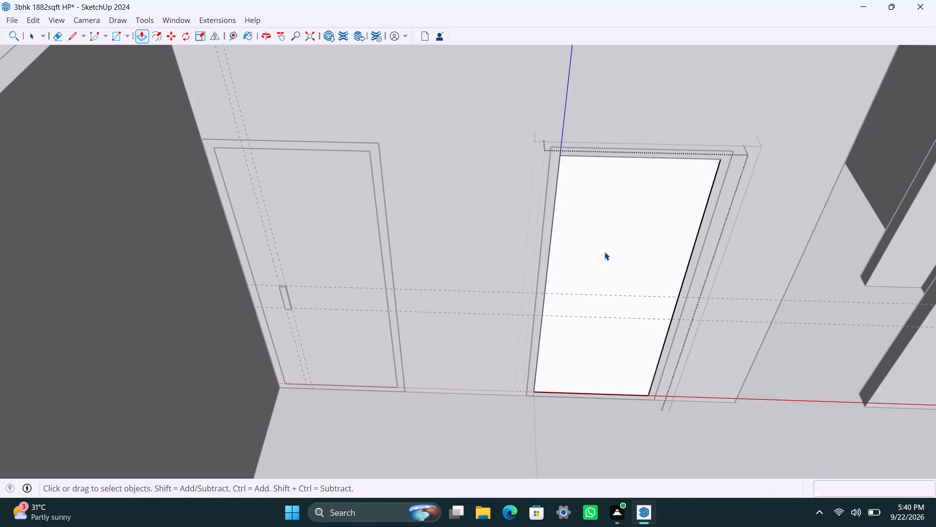
Place a vertical guide 6" inside the second panel's left edge and another 1.5" further in from that guide.
key("t")
left_click(549, 257)
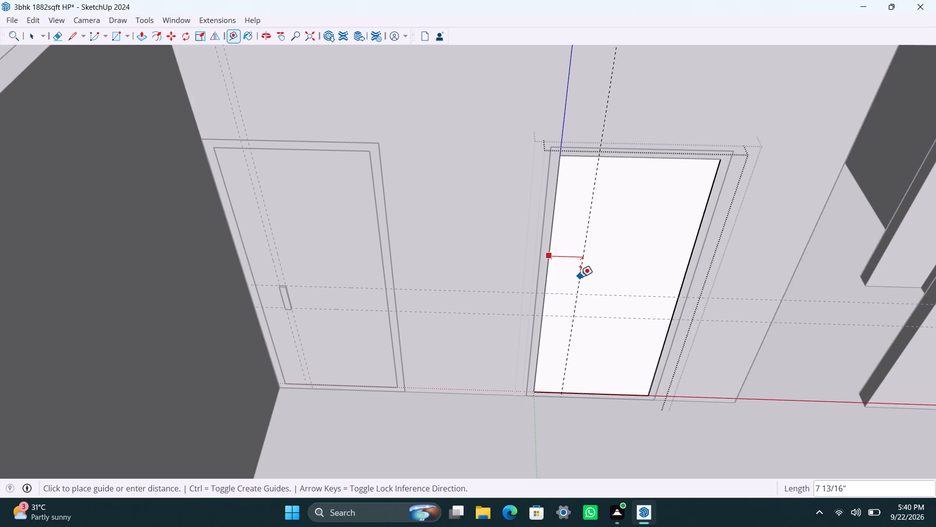
type("6\"")
key("Return")
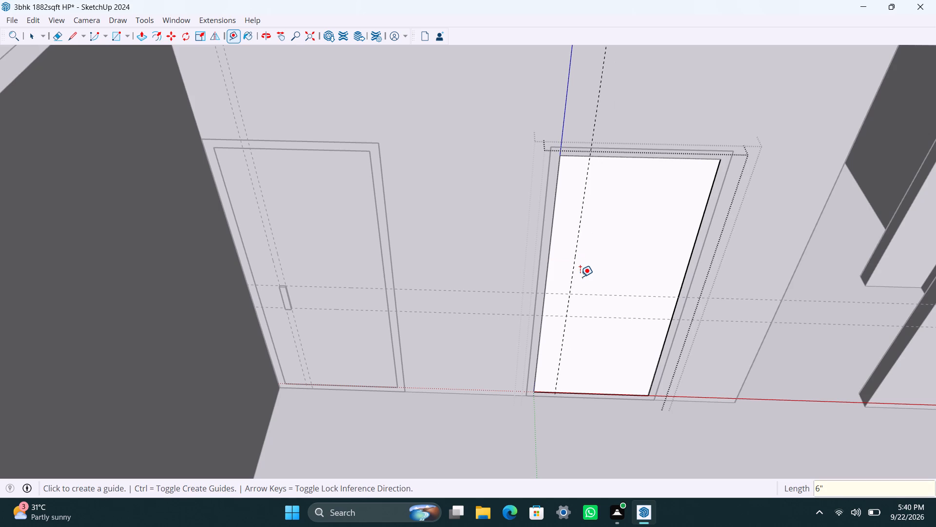
left_click(575, 254)
type("1.5\"")
key("Return")
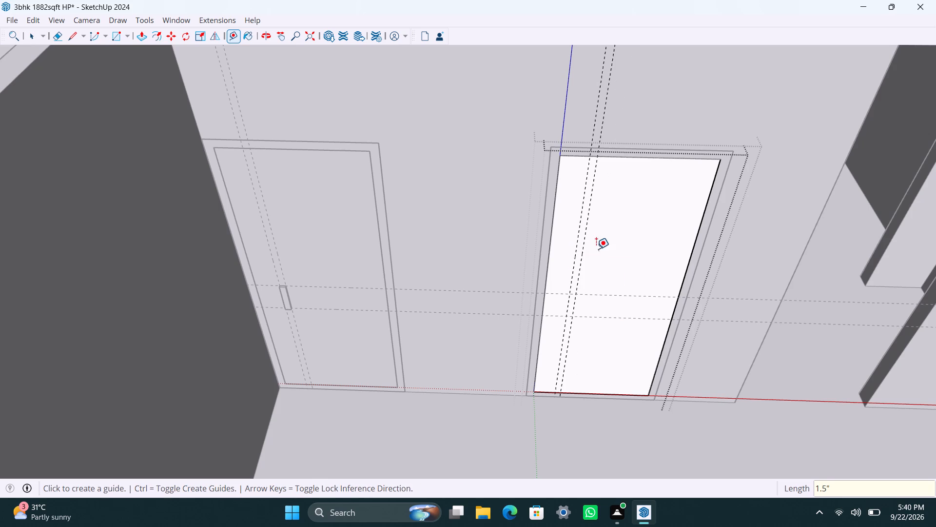
key("space")
Draw the 1 1/2" by 8" handle rectangle between the guide intersections on the second panel and group it.
scroll(575, 317, "up", 5)
key("r")
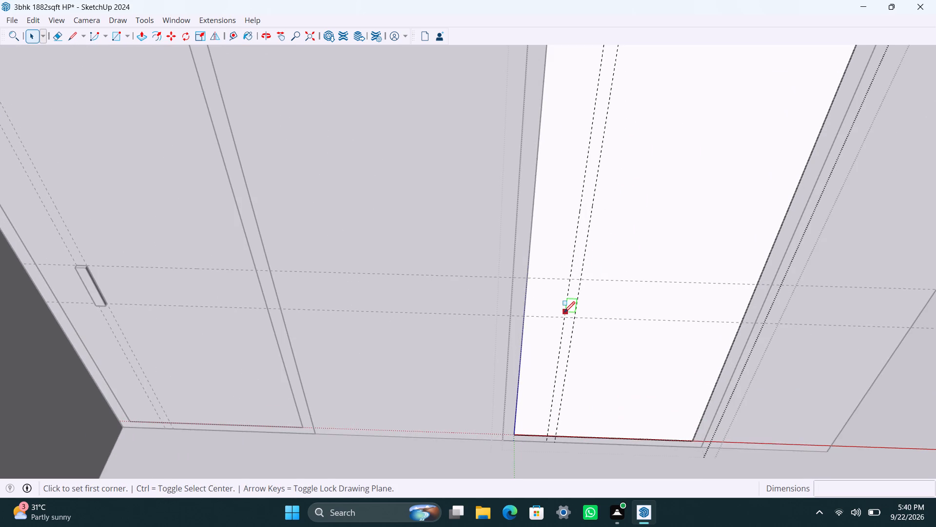
left_click(582, 281)
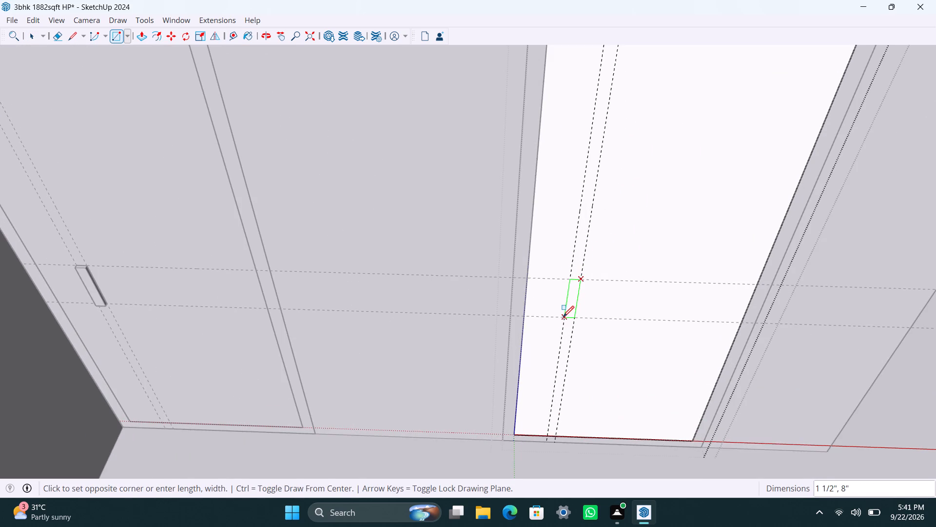
left_click(563, 316)
key("space")
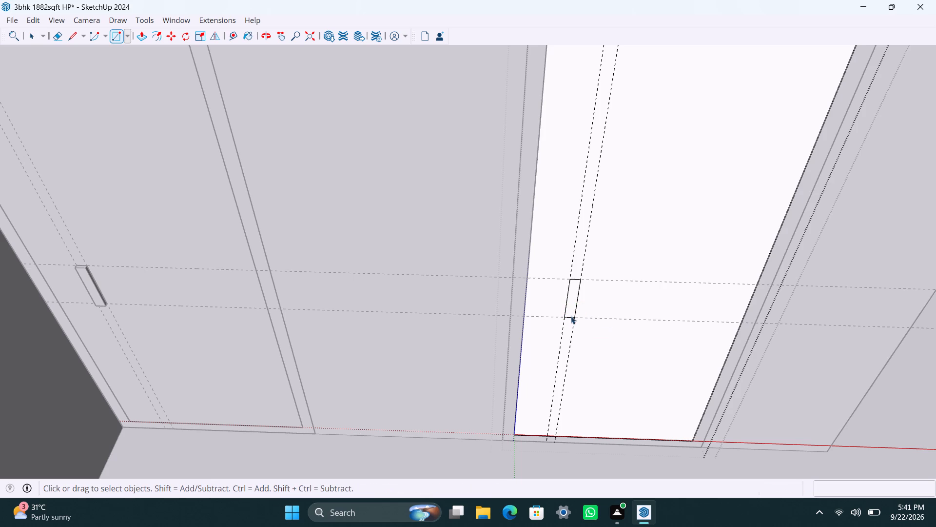
double_click(568, 304)
right_click(568, 304)
left_click(613, 116)
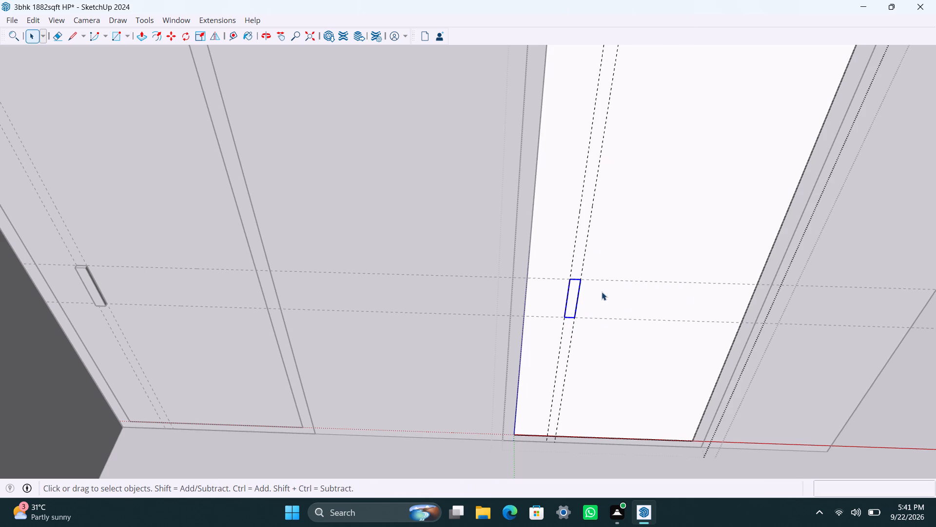
Open the second door's handle group, Push/Pull its face by 0.5", and close the nested door groups.
scroll(597, 298, "up", 4)
triple_click(563, 298)
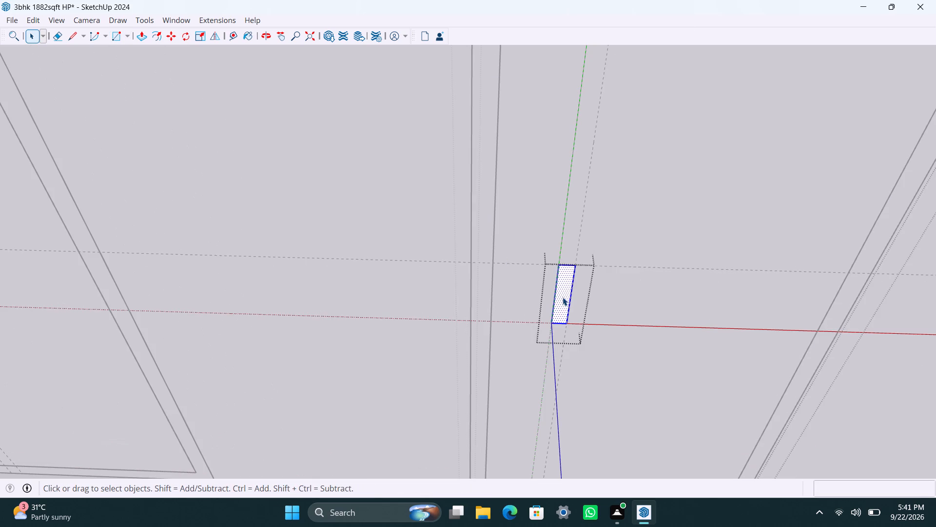
key("p")
left_click(563, 297)
type("0.5\"")
key("Return")
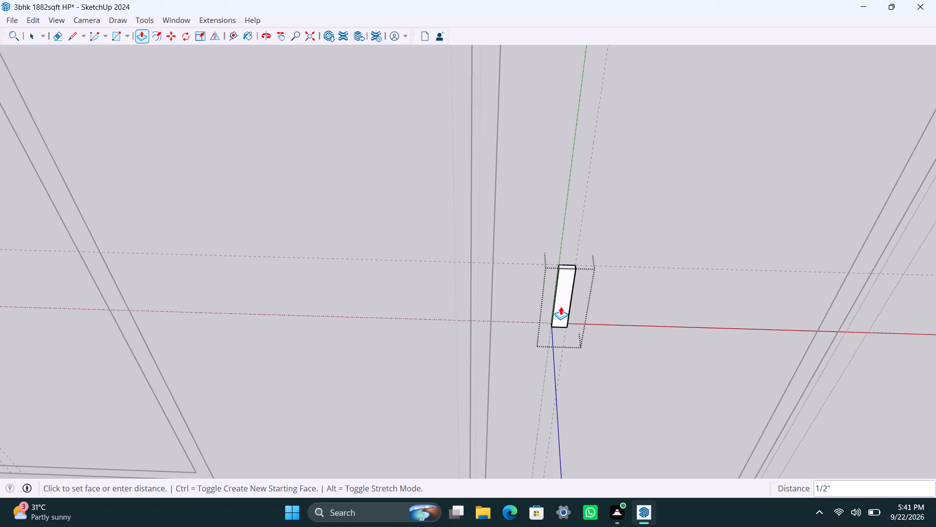
scroll(578, 328, "down", 6)
scroll(590, 252, "down", 2)
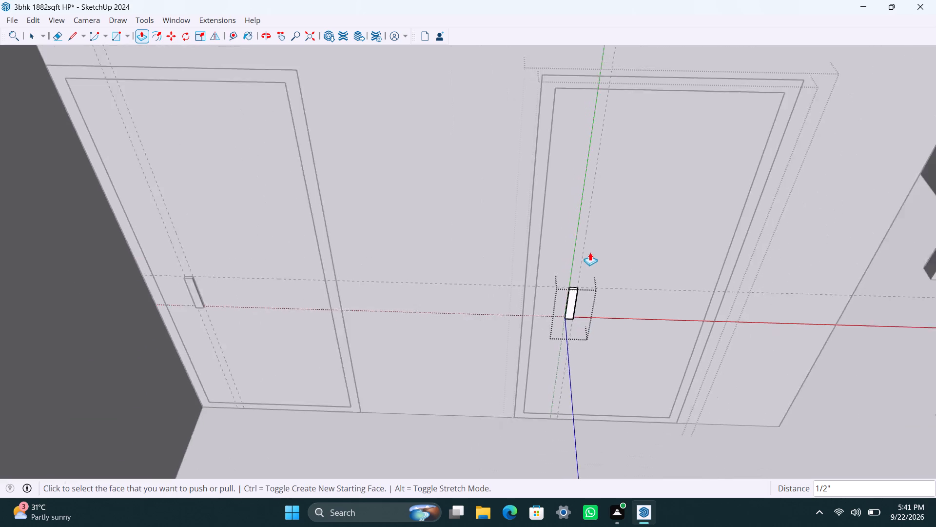
scroll(590, 252, "down", 12)
key("space")
left_click(710, 320)
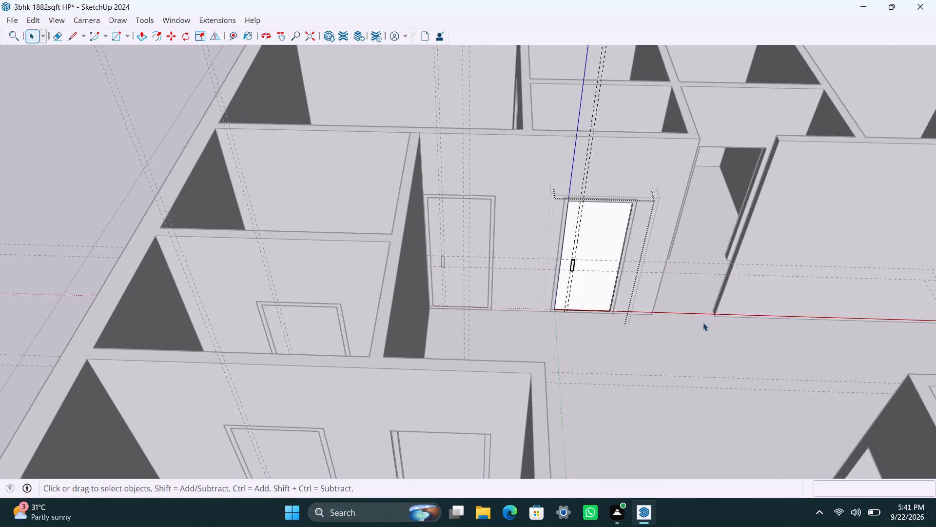
scroll(703, 264, "down", 3)
middle_click_drag(709, 254, 621, 308)
left_click(614, 406)
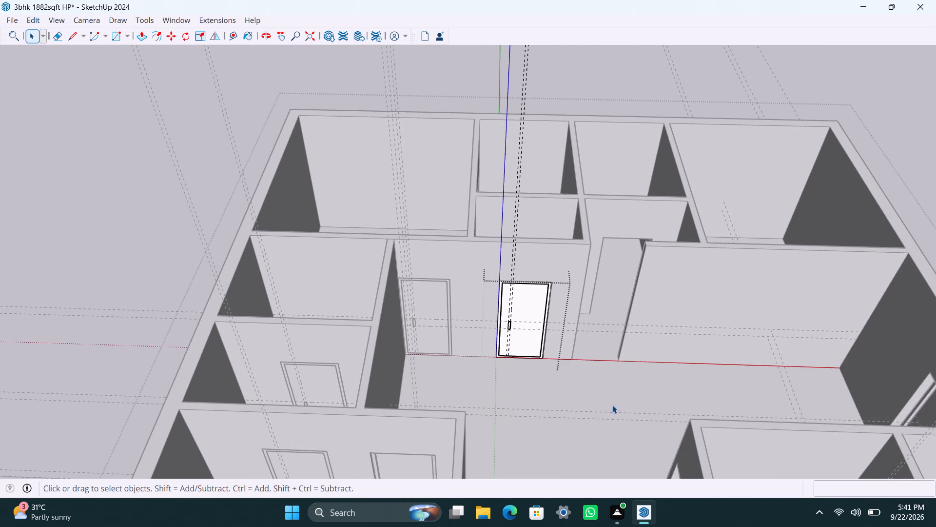
double_click(606, 395)
Copy the short top edge of the wall end beside the open passage 3' down its end face.
middle_click_drag(618, 383, 484, 403)
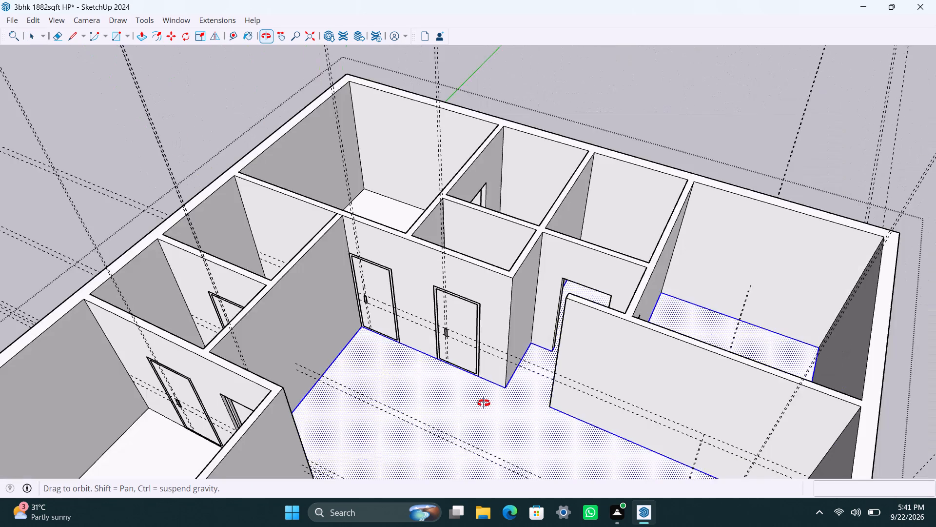
middle_click_drag(484, 403, 476, 396)
scroll(499, 352, "up", 2)
middle_click_drag(546, 414, 640, 482)
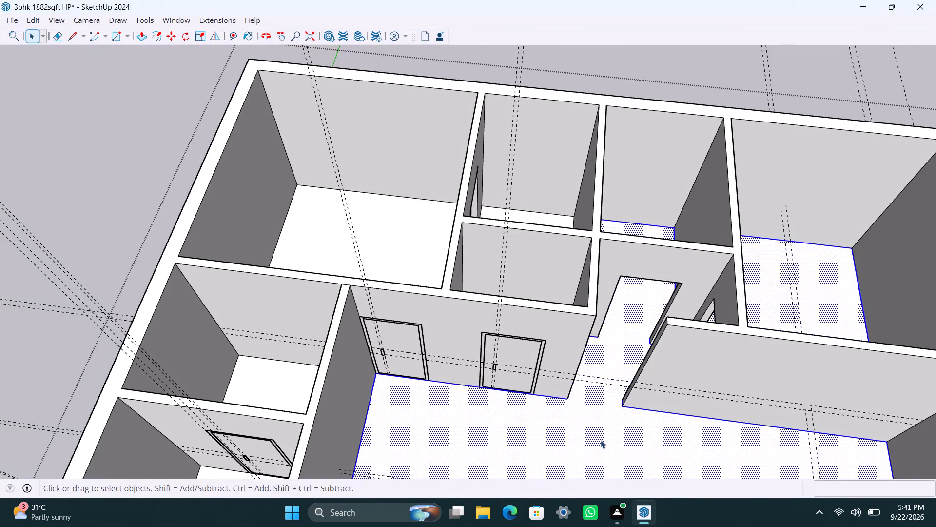
scroll(601, 440, "up", 3)
middle_click_drag(620, 446, 657, 462)
scroll(716, 278, "up", 4)
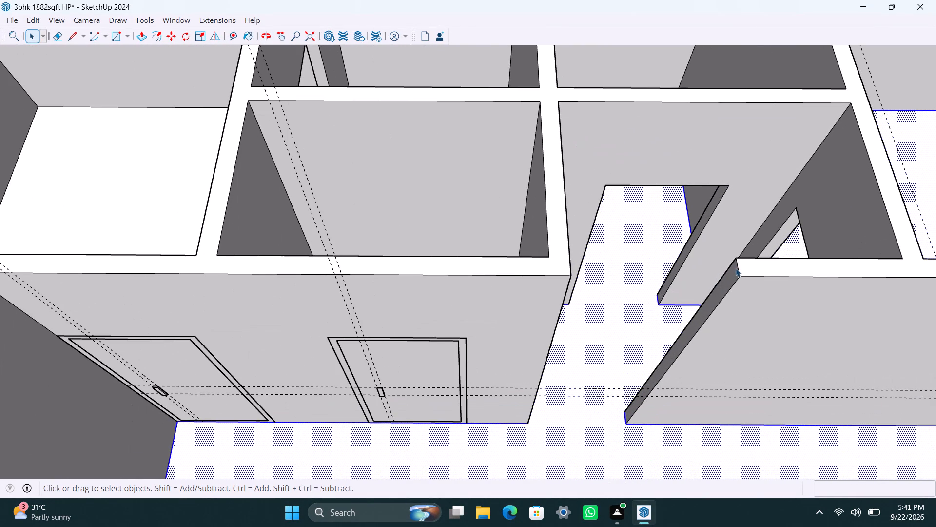
left_click(738, 265)
key("m")
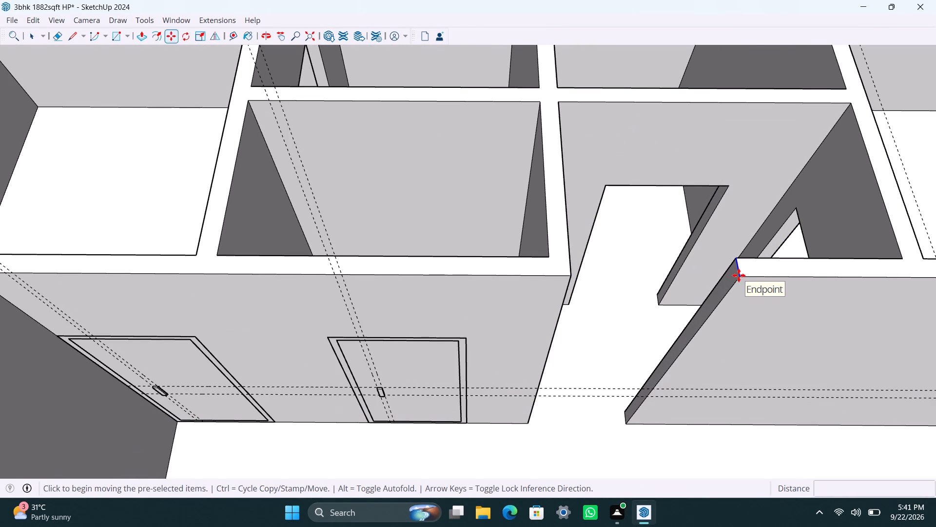
left_click_drag(740, 275, 737, 281)
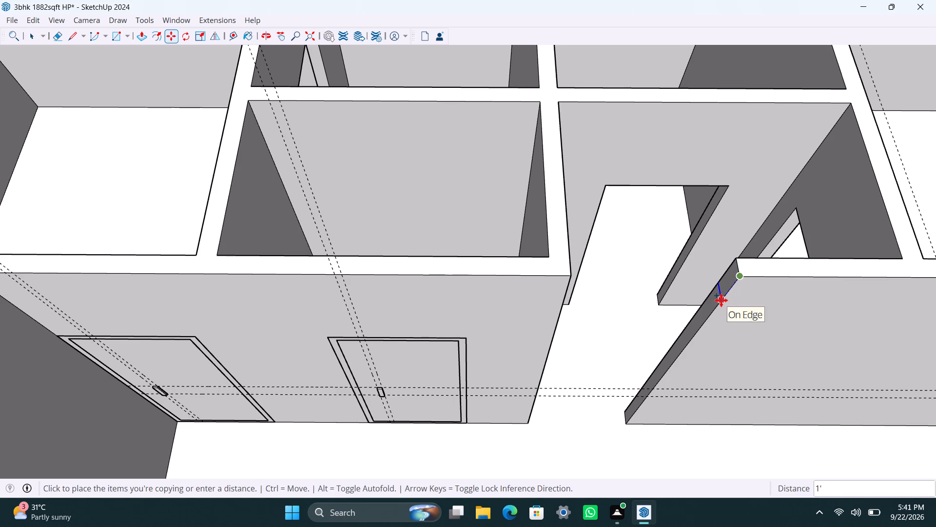
key("3")
key("apostrophe")
key("Return")
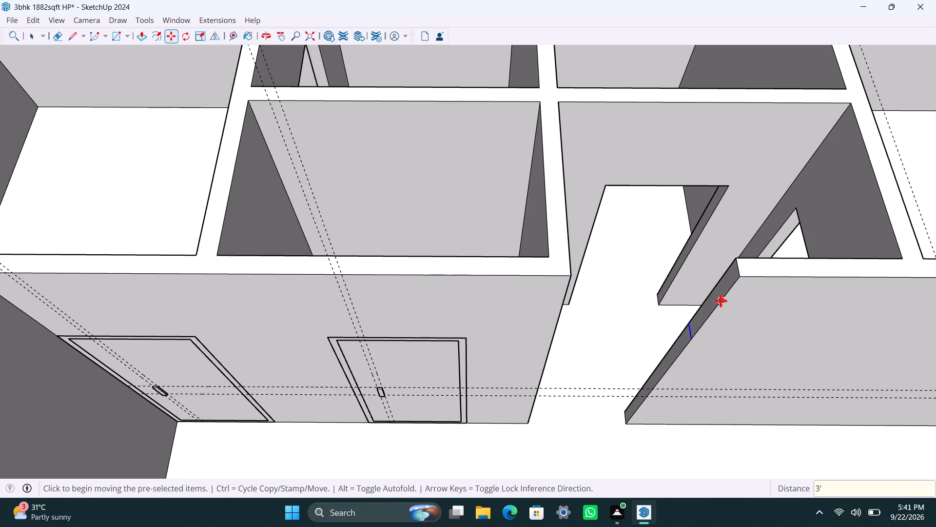
Push/Pull the upper part of the wall end face 3' across the passage to form the wall above the third door opening.
key("space")
scroll(721, 301, "up", 2)
left_click(716, 303)
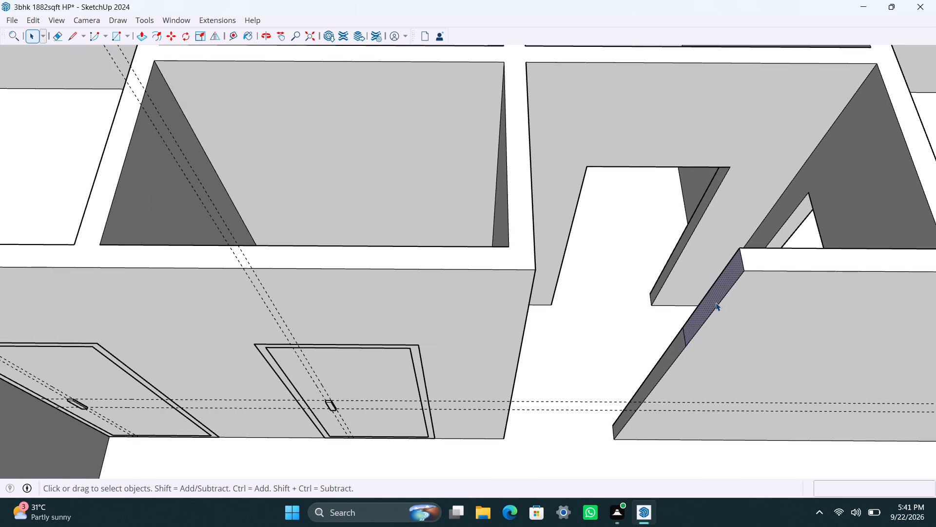
key("p")
left_click_drag(716, 302, 526, 301)
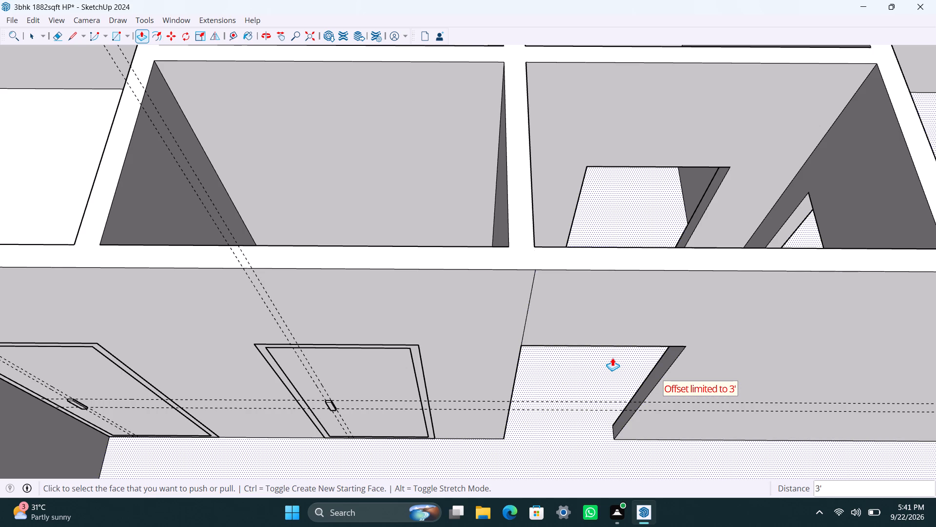
key("space")
Draw a 7' by 3' rectangle filling the third door opening and make it a group.
scroll(613, 362, "down", 4)
middle_click_drag(599, 358, 519, 256)
scroll(523, 357, "down", 1)
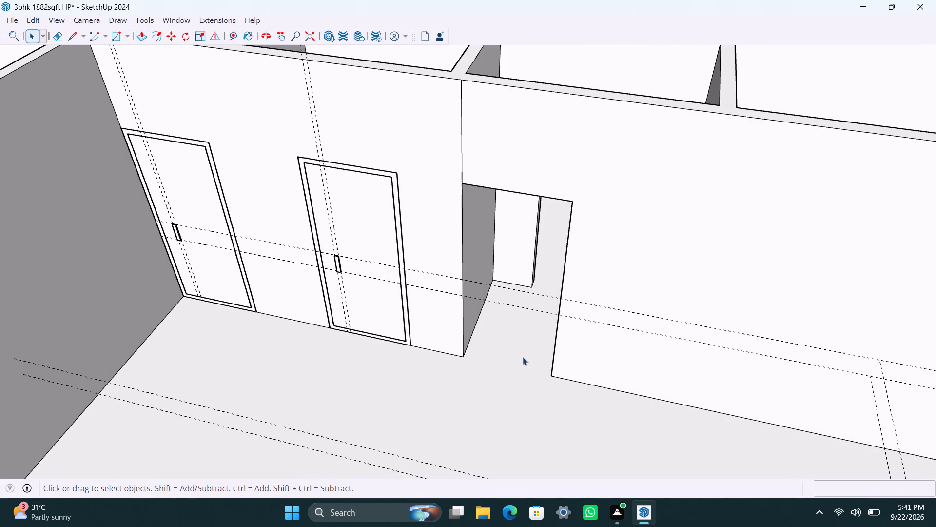
key("r")
left_click(466, 182)
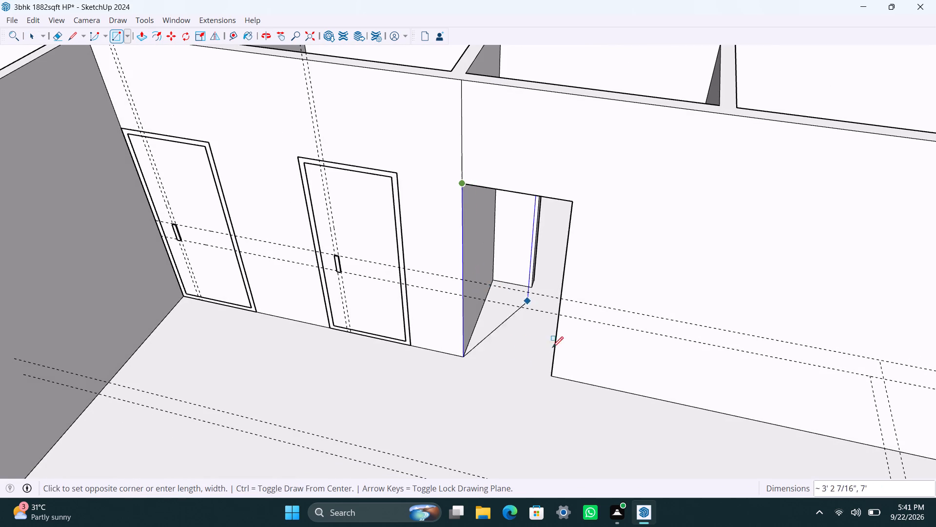
left_click(553, 374)
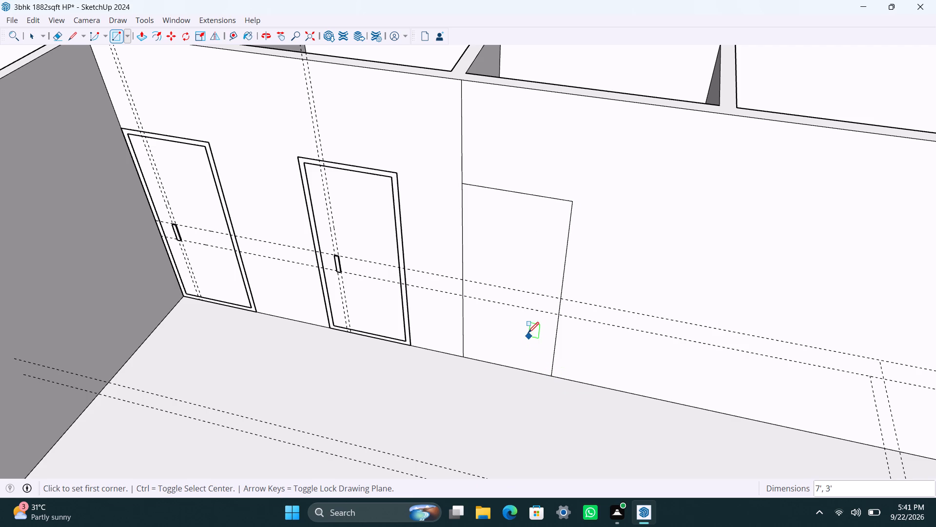
key("space")
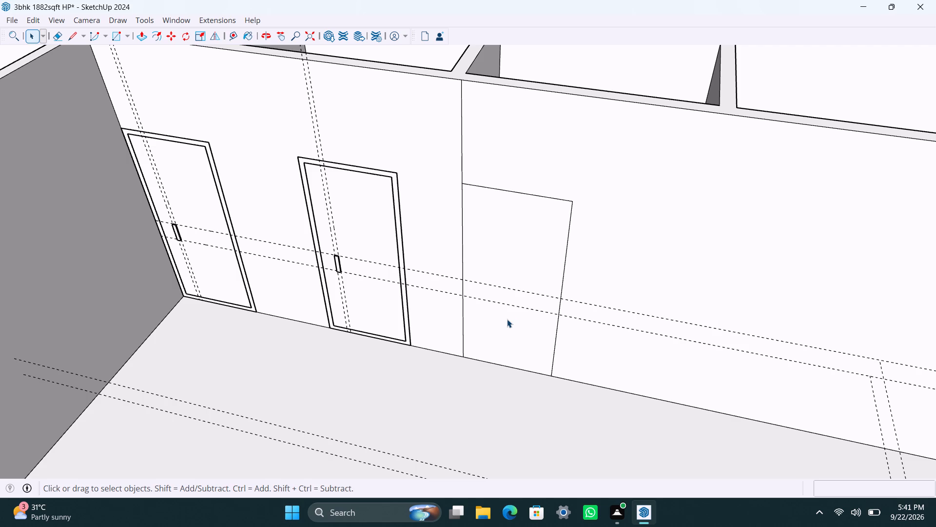
double_click(507, 319)
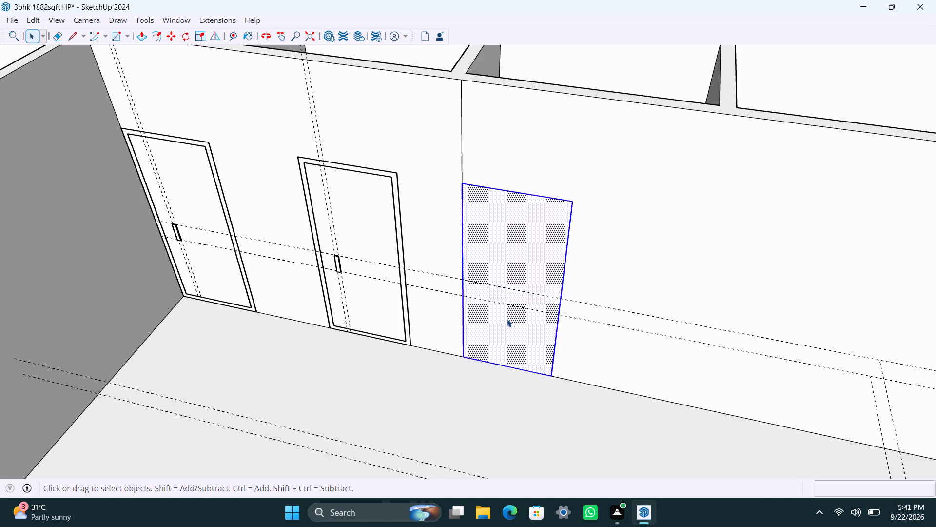
right_click(507, 319)
left_click(571, 142)
Open the third door's group, offset its face 2" inward, and delete the inner face to leave the frame.
triple_click(499, 229)
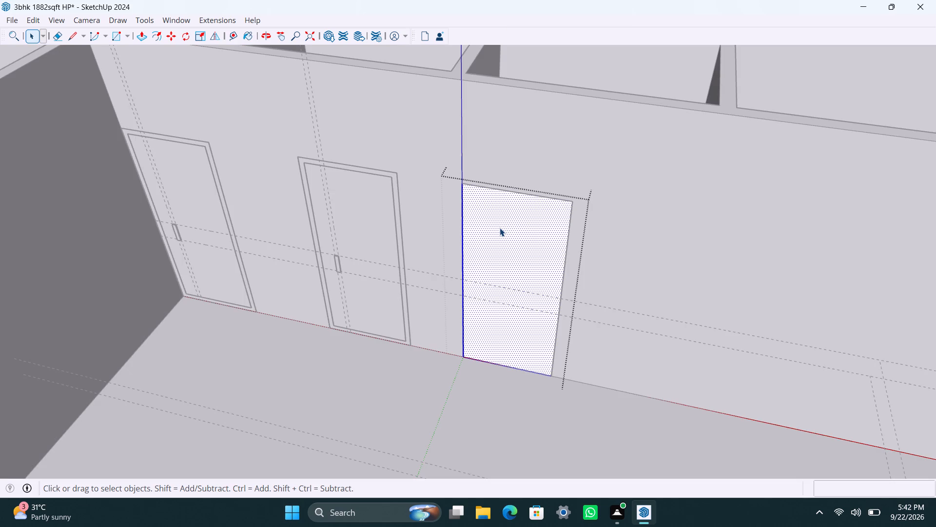
key("f")
left_click(499, 227)
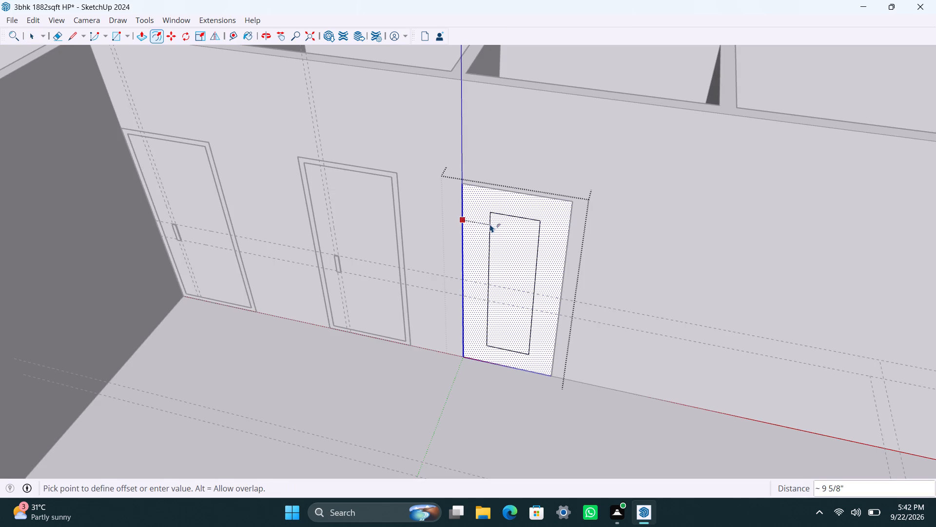
key("2")
key("shift+quotedbl")
key("Return")
key("space")
left_click(508, 241)
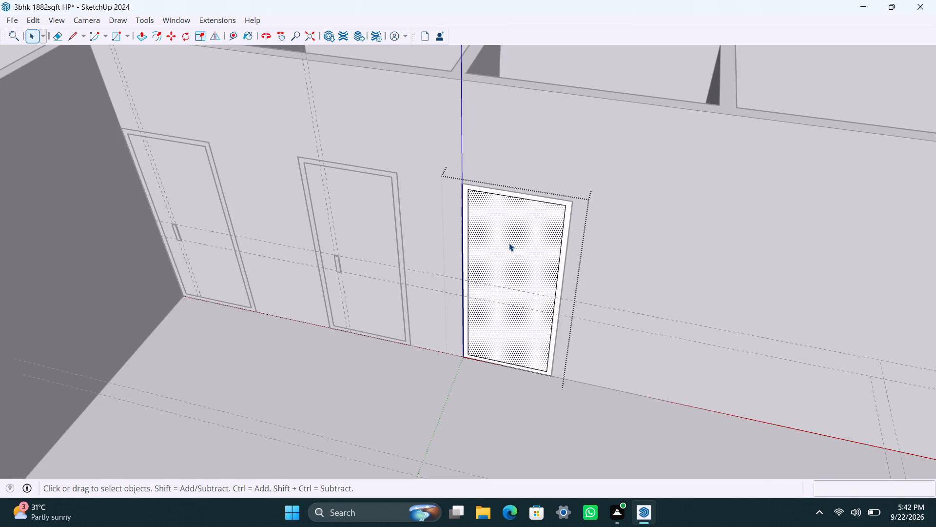
key("Delete")
Push/Pull the third door's frame face by 2.5".
scroll(400, 390, "up", 2)
scroll(526, 319, "up", 2)
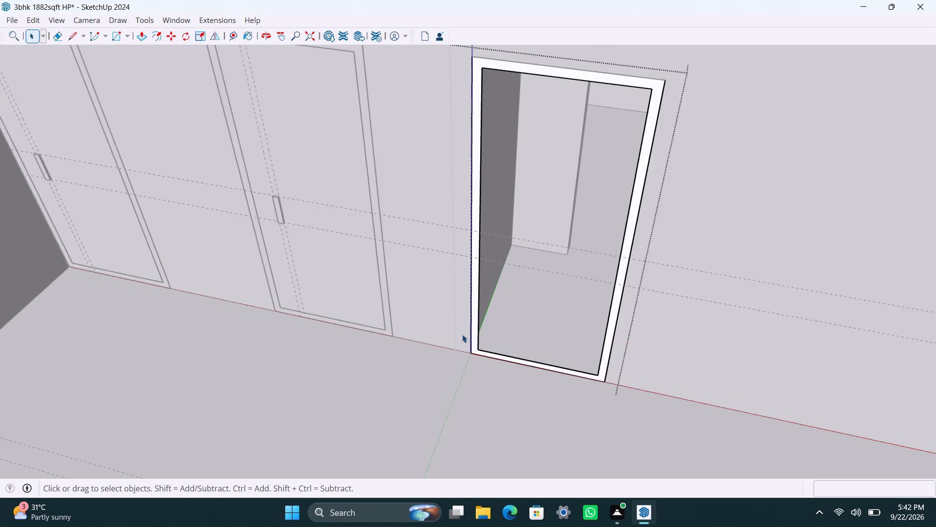
scroll(463, 334, "up", 2)
left_click(477, 327)
key("p")
left_click(478, 327)
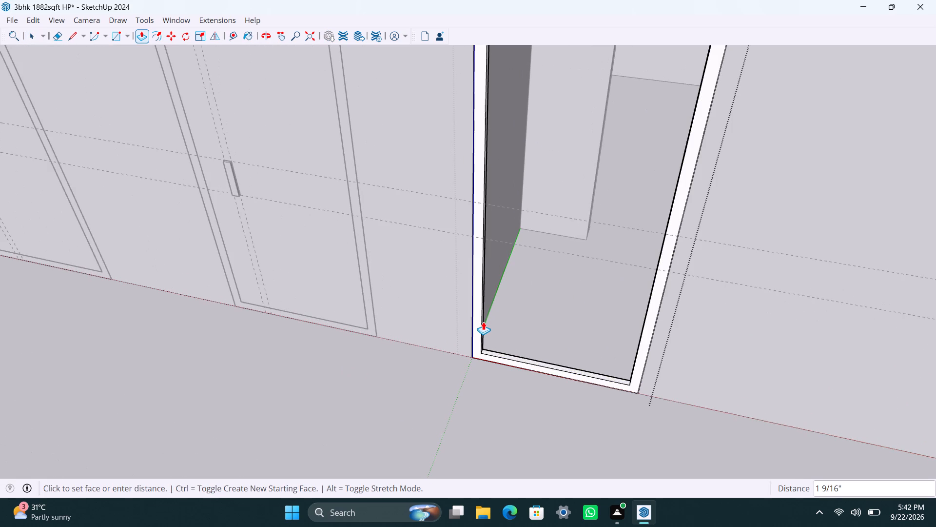
type("2.5\"")
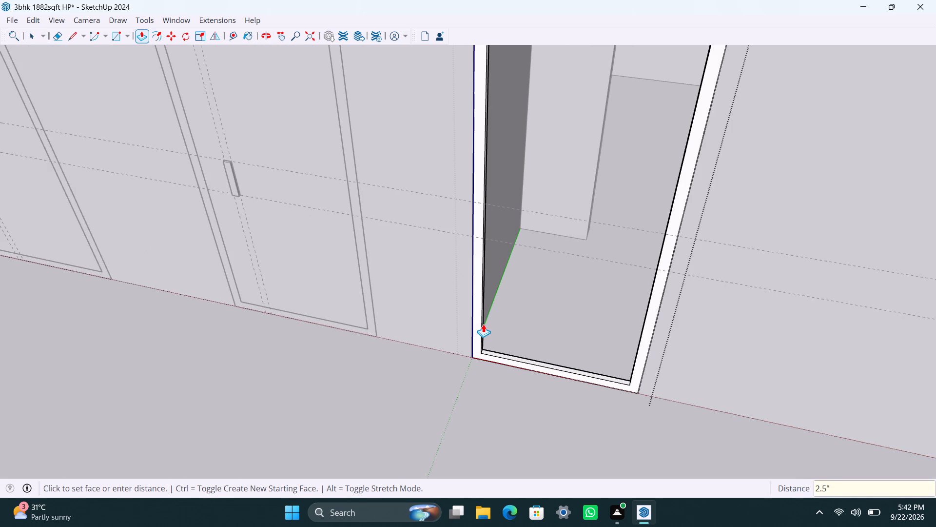
key("Return")
key("space")
Draw the 6' 8" by 2' 8" panel rectangle between the third frame's inner corners and group it.
scroll(473, 305, "down", 5)
scroll(458, 239, "down", 2)
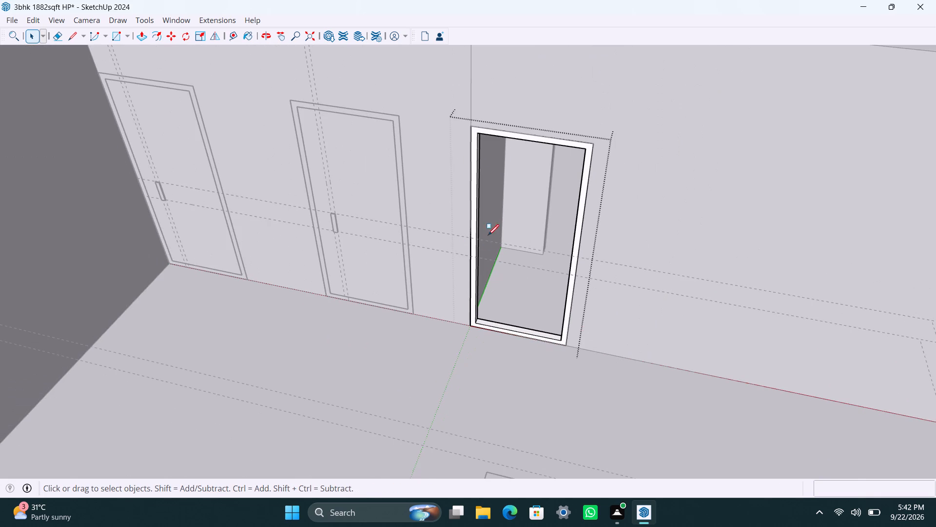
key("r")
left_click_drag(482, 134, 482, 142)
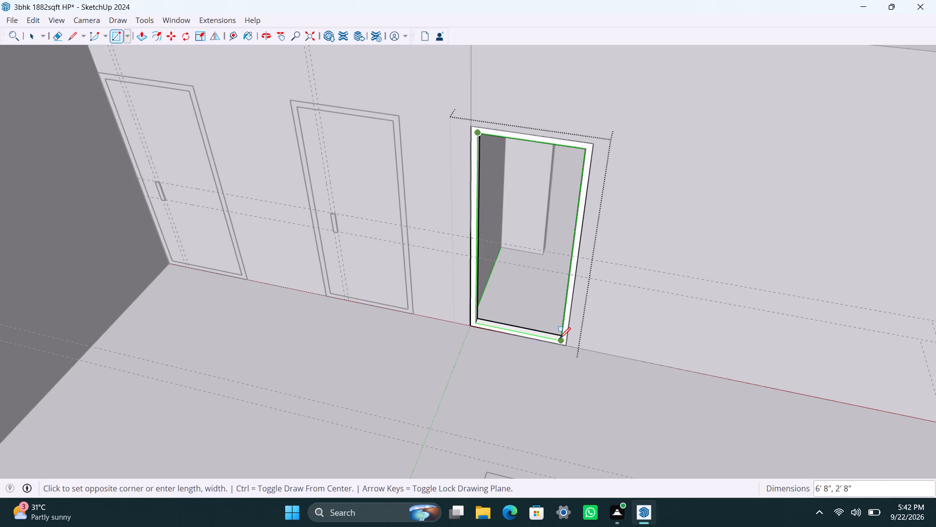
left_click(560, 338)
key("space")
double_click(545, 297)
right_click(544, 297)
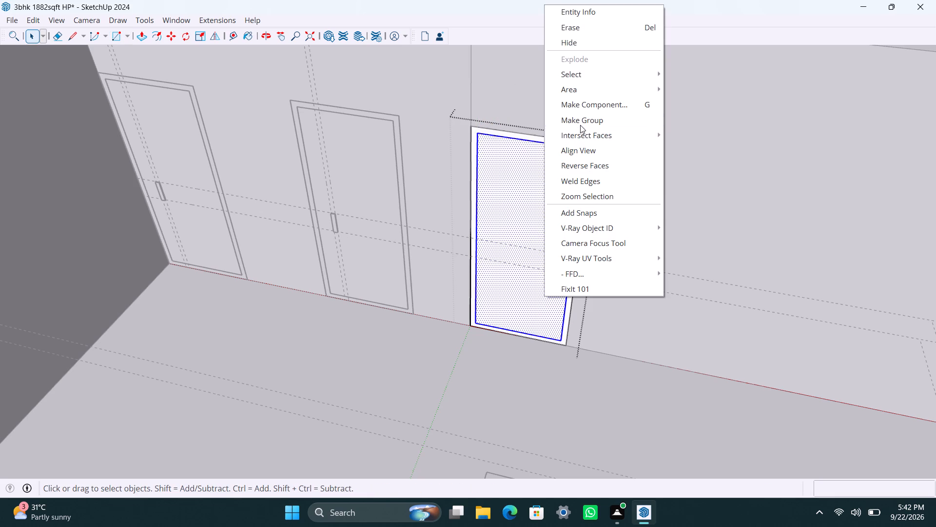
left_click(580, 124)
Open the third door's panel group and Push/Pull its face by 18 mm.
triple_click(535, 213)
key("p")
left_click(535, 212)
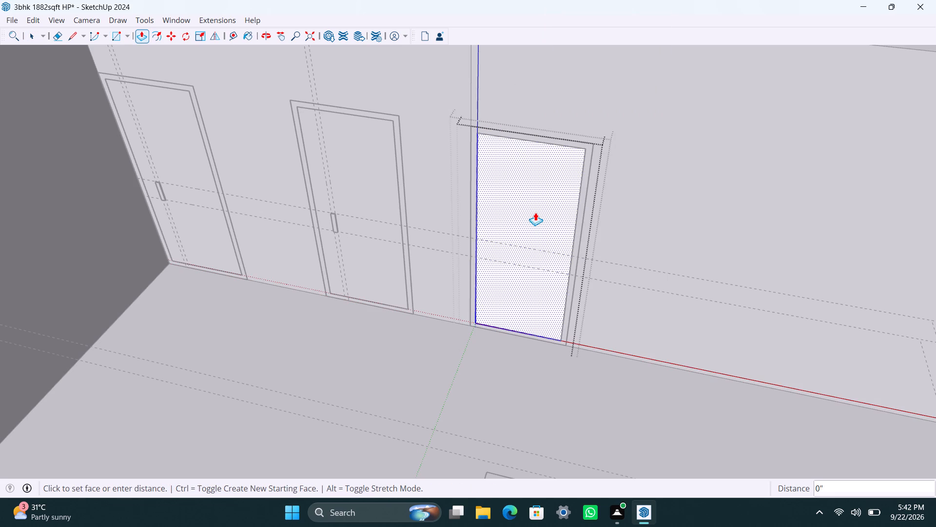
type("18MM")
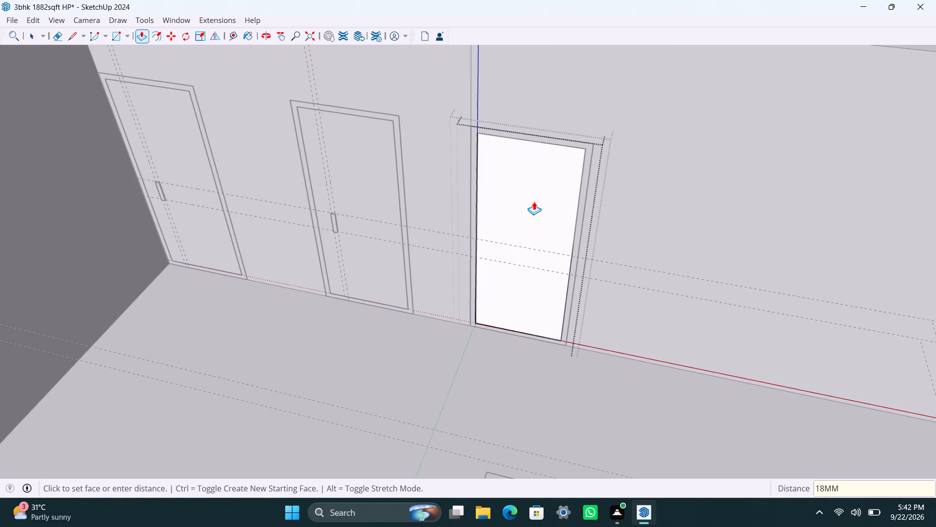
key("Return")
key("space")
Place a horizontal guide 4' below the third panel's top edge and another 8" above that guide.
key("t")
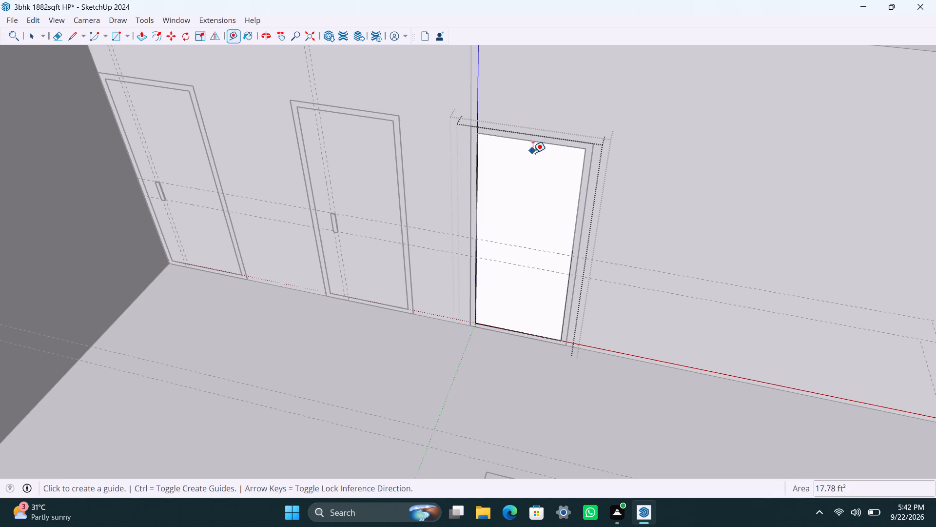
left_click_drag(536, 142, 537, 159)
type("4'")
key("Return")
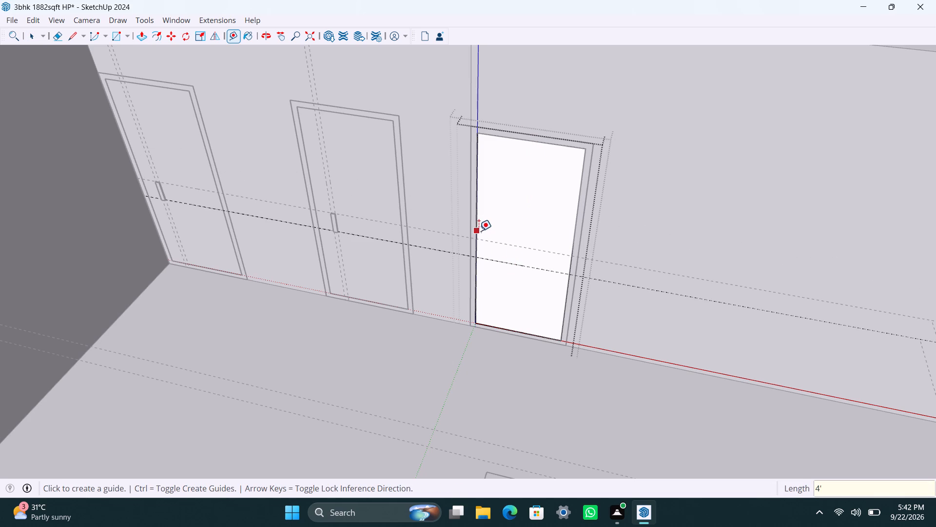
left_click(521, 263)
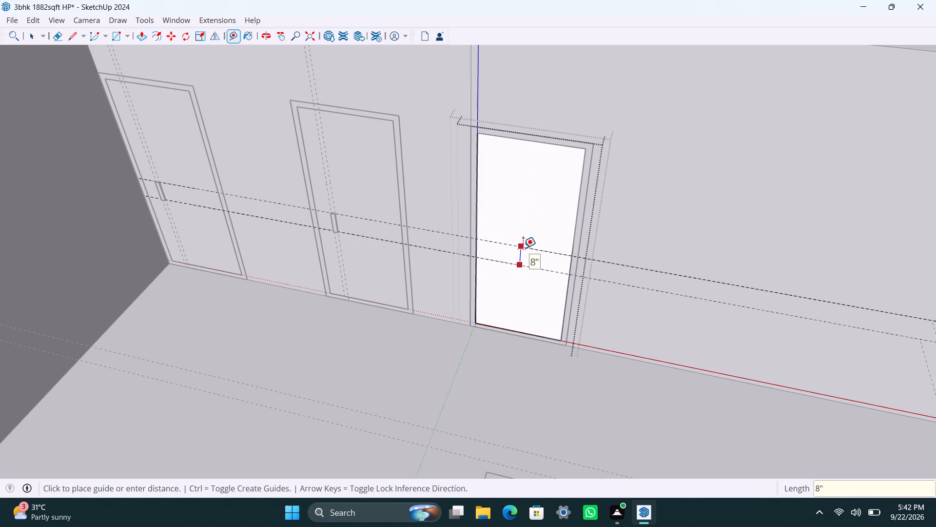
left_click(523, 248)
Place a vertical guide 6" inside the third panel's left edge.
left_click(473, 229)
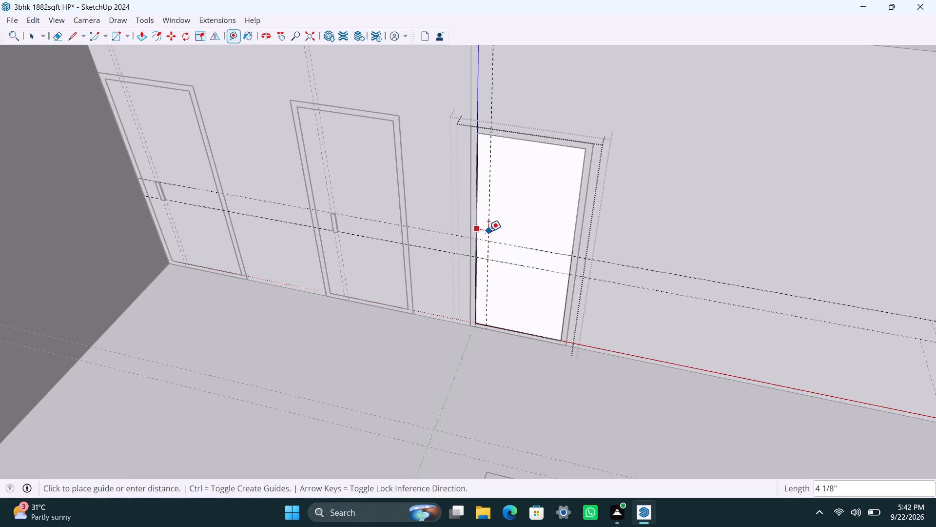
key("6")
key("shift+quotedbl")
key("Return")
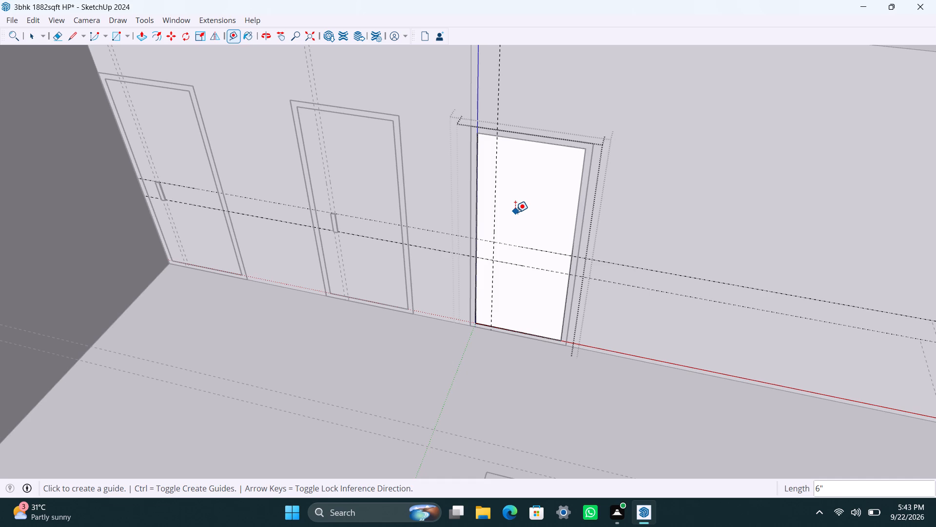
Place a second vertical guide 1.5" farther in from the third panel's first vertical guide.
left_click(498, 205)
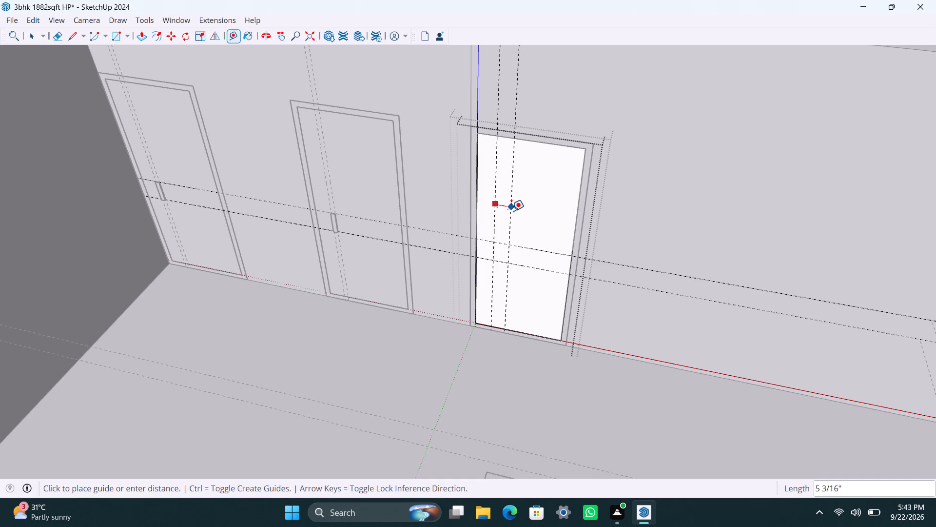
type("1.5\"")
key("Return")
Draw the 1.5" by 8" handle rectangle on the third panel between the crossing guides.
scroll(507, 269, "up", 6)
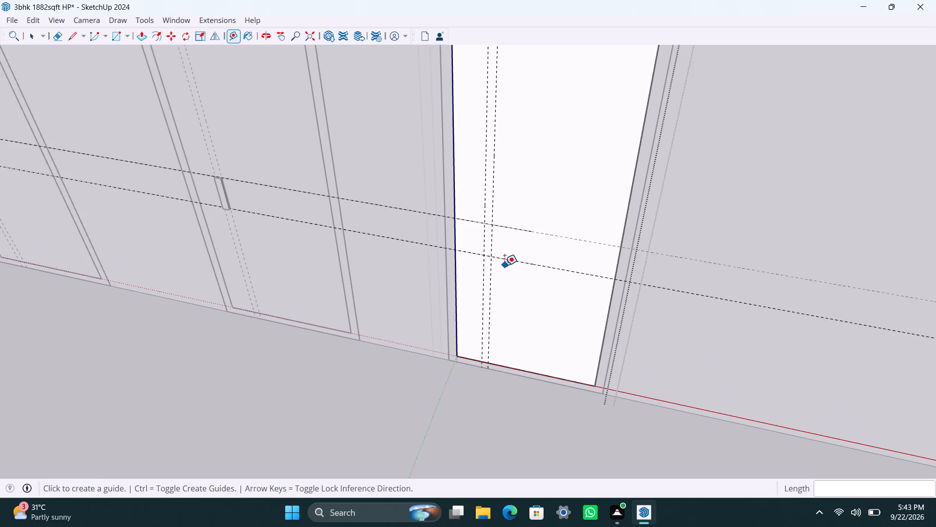
key("space")
scroll(495, 258, "up", 2)
key("r")
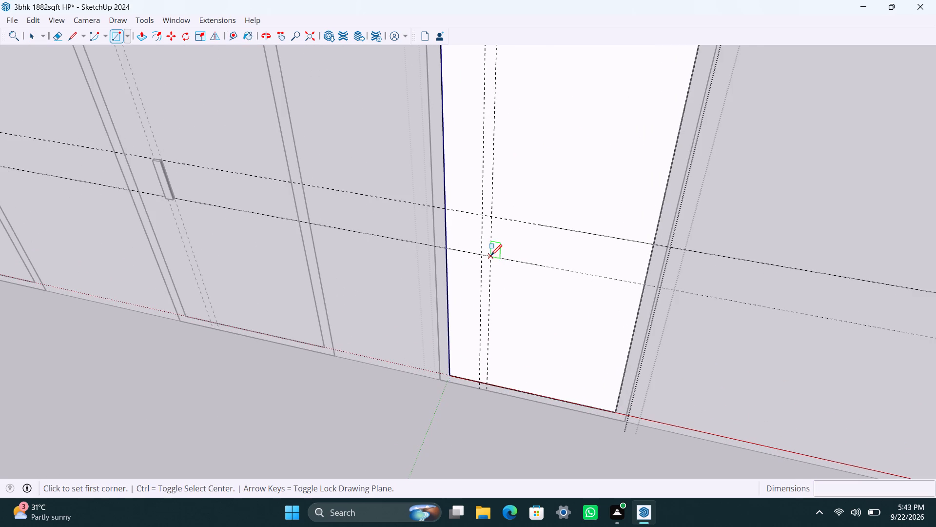
scroll(491, 249, "up", 2)
left_click(493, 210)
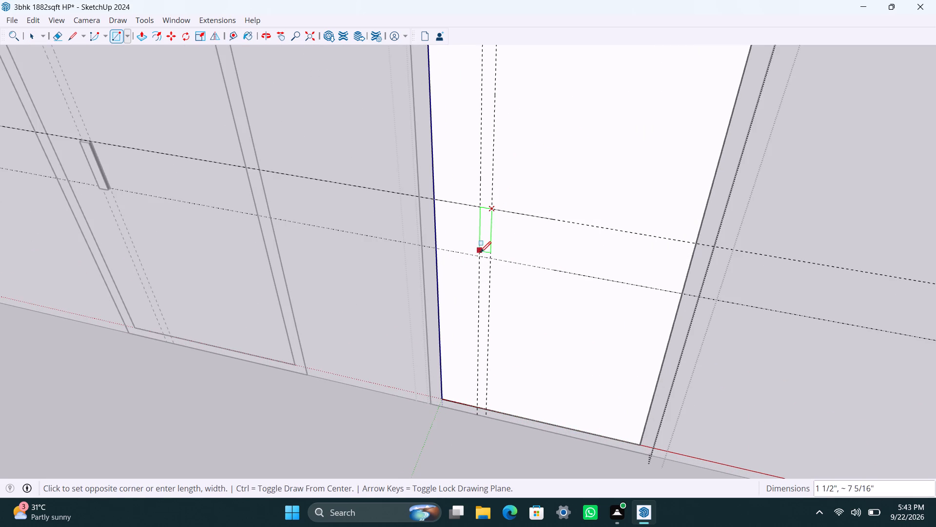
left_click(481, 256)
key("space")
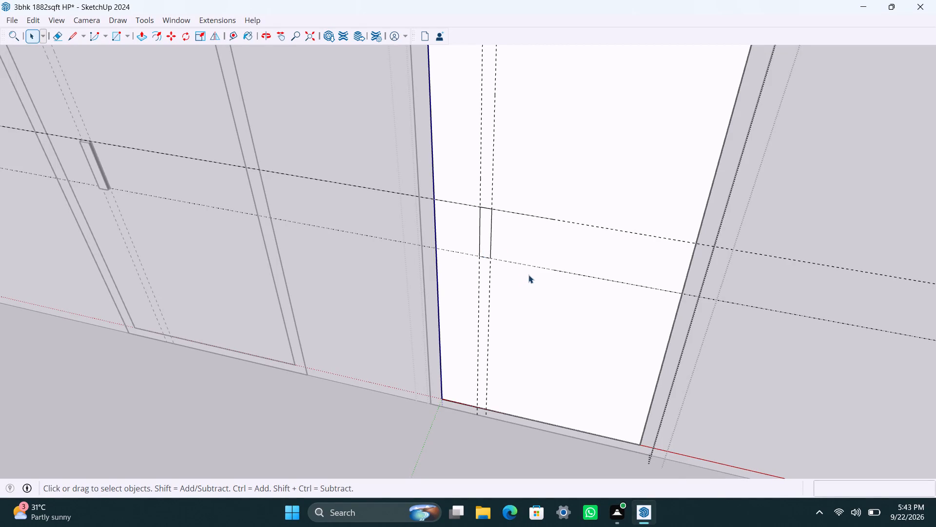
Push/Pull the third door's handle face outward by 0.5".
scroll(520, 259, "up", 1)
triple_click(483, 222)
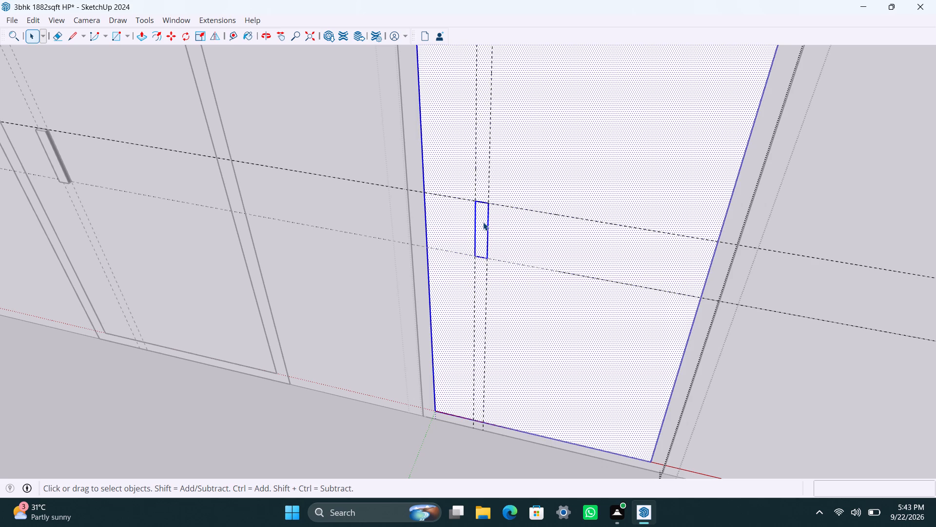
left_click(483, 222)
double_click(483, 222)
key("p")
left_click(483, 222)
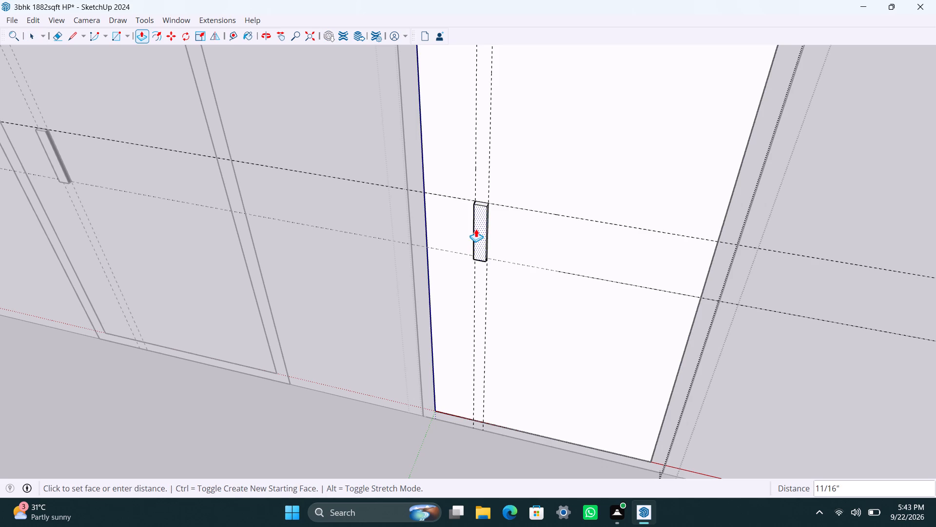
type("0.5\"")
key("Return")
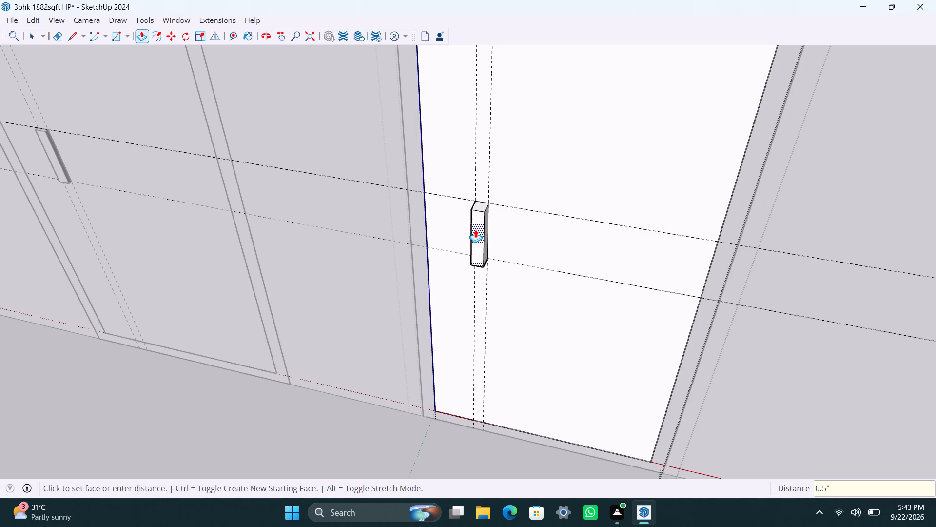
key("space")
Leave the third door's group and delete all guides from the model.
scroll(542, 157, "down", 20)
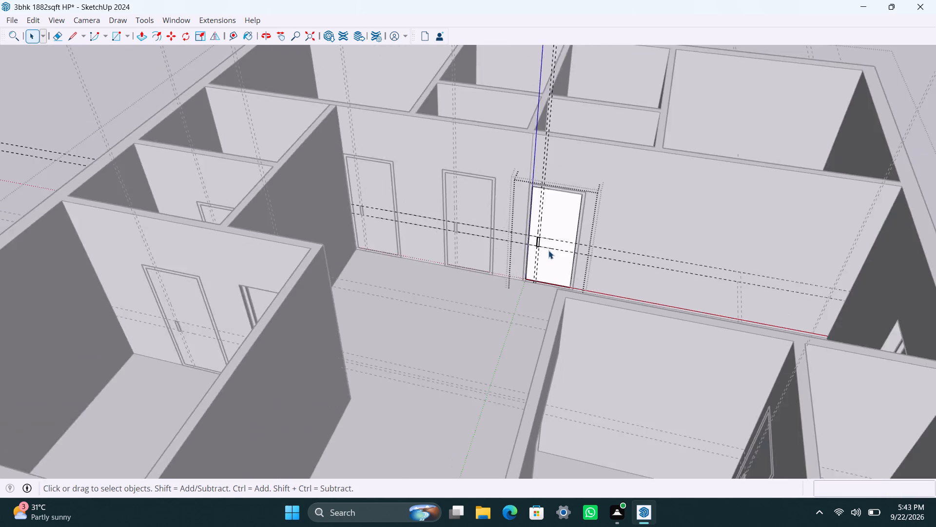
scroll(548, 250, "down", 7)
triple_click(777, 195)
left_click(777, 196)
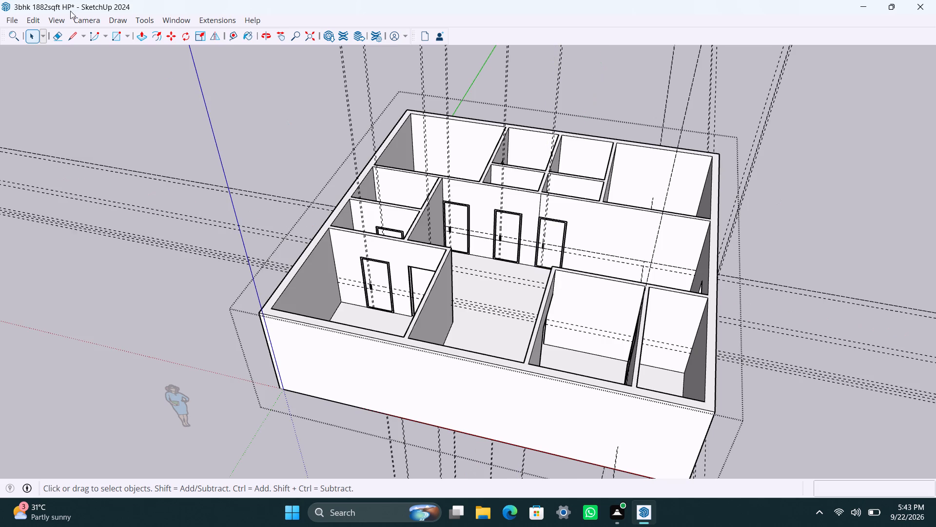
left_click(35, 17)
left_click(110, 141)
Draw a 7' by 3' rectangle filling the door opening in the back wall of the small lobby behind the third door.
scroll(394, 307, "up", 2)
middle_click_drag(483, 330, 616, 471)
scroll(548, 215, "down", 4)
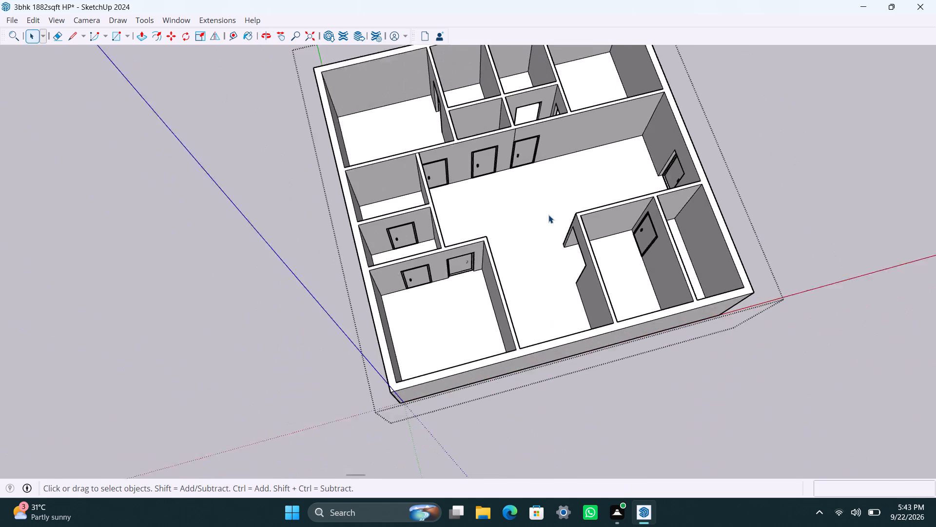
middle_click_drag(551, 202, 507, 338, "shift")
scroll(504, 277, "up", 3)
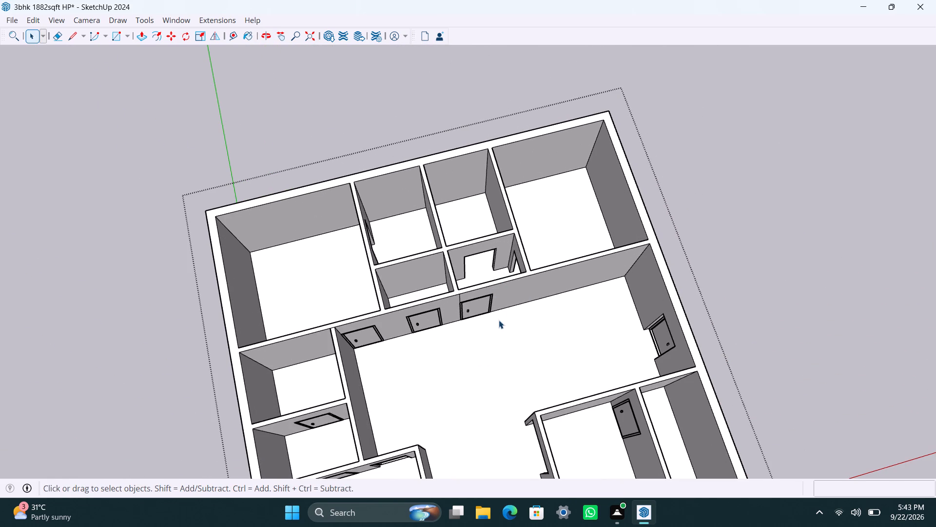
scroll(461, 273, "up", 2)
middle_click_drag(467, 277, 414, 265)
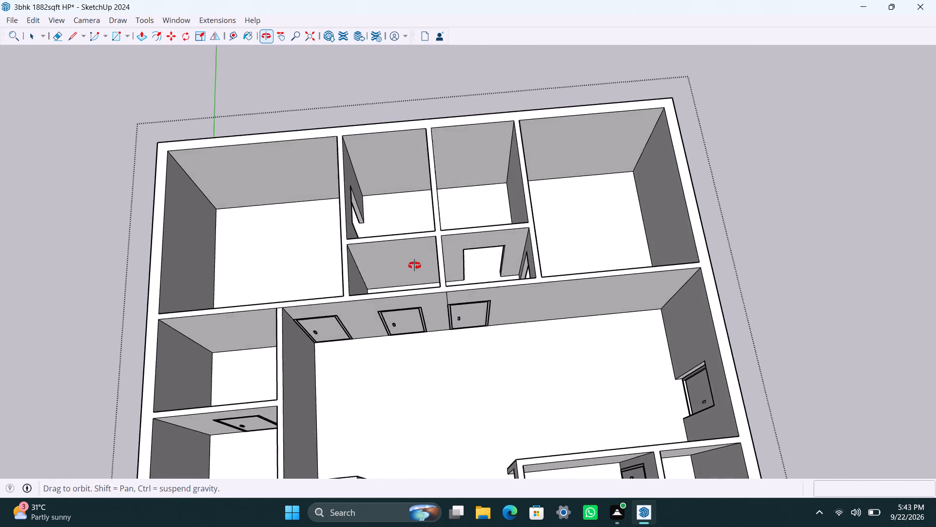
middle_click_drag(414, 265, 395, 296)
scroll(478, 268, "up", 3)
key("r")
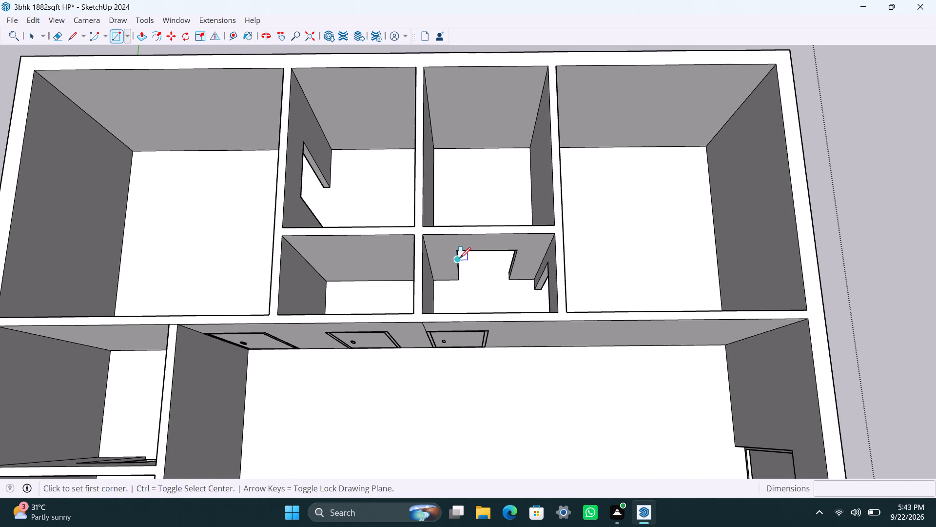
left_click_drag(458, 253, 460, 261)
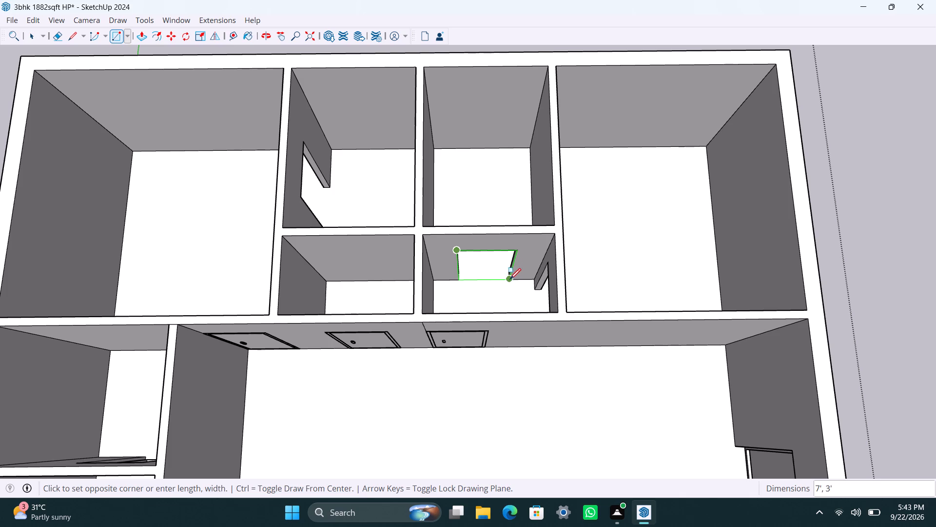
left_click(510, 279)
key("space")
Make the lobby opening's rectangle and its edges into a group.
double_click(485, 269)
right_click(485, 269)
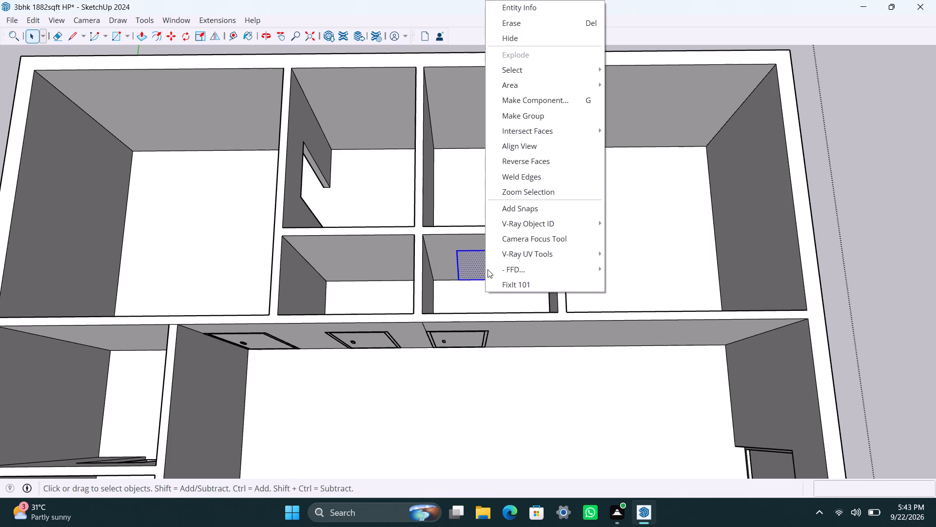
scroll(430, 263, "down", 4)
middle_click(381, 273)
scroll(468, 274, "down", 10)
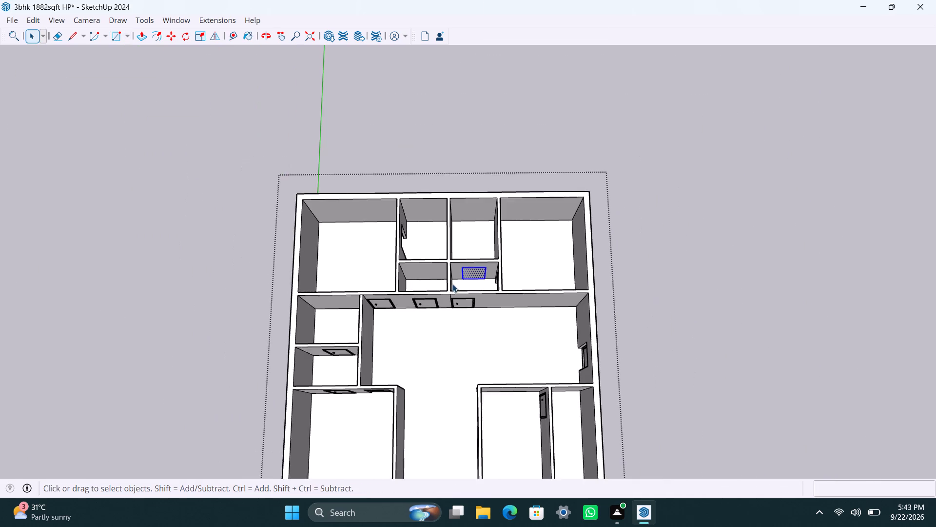
middle_click_drag(452, 284, 557, 216)
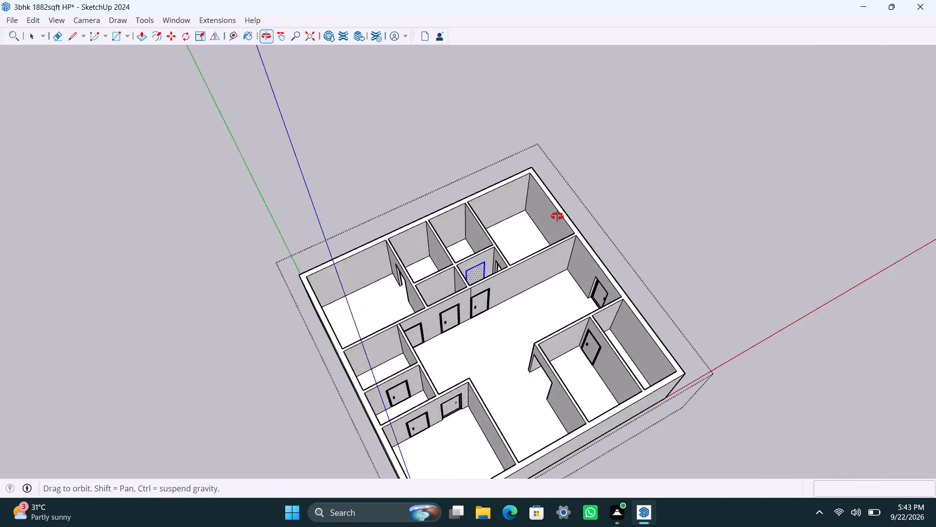
middle_click_drag(557, 216, 439, 268)
scroll(487, 267, "up", 9)
right_click(468, 279)
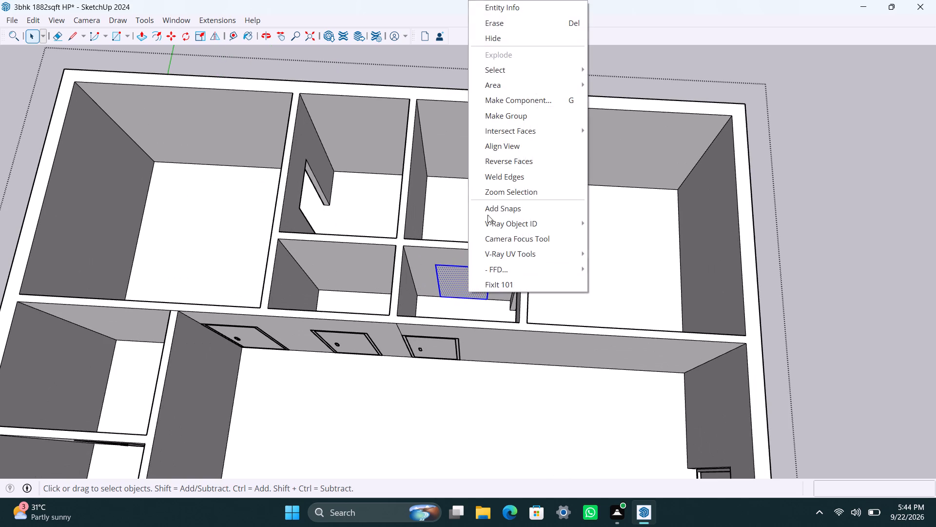
left_click(506, 115)
Open the lobby door group, offset its face inward by 2" and delete the inner face.
scroll(430, 330, "up", 6)
triple_click(445, 261)
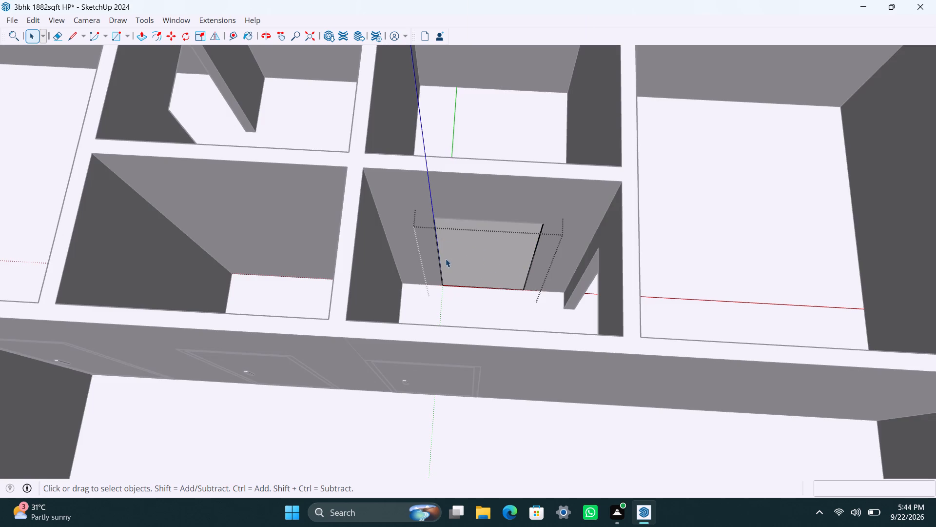
key("f")
left_click(453, 252)
type("2\"")
key("Return")
key("space")
left_click(458, 255)
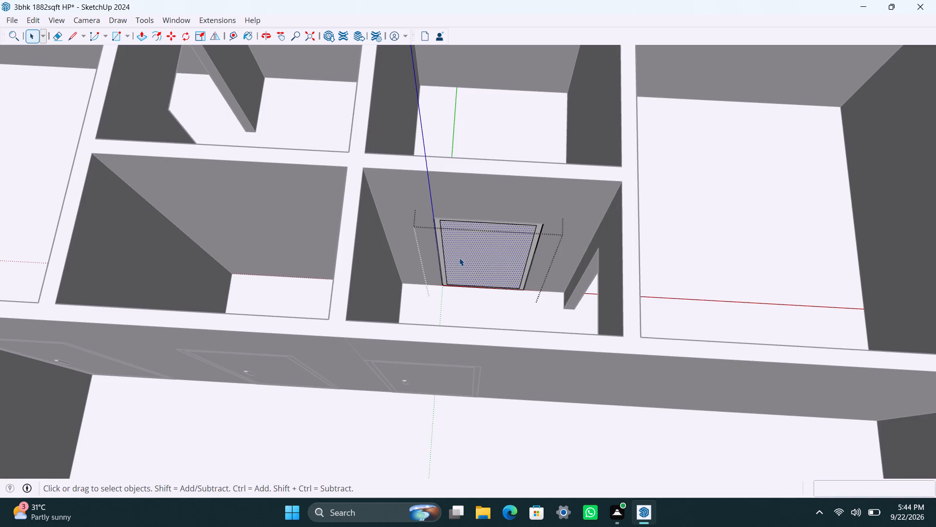
key("Delete")
Push/Pull the lobby door's frame face by 2.5".
scroll(449, 292, "up", 5)
left_click(442, 273)
key("p")
left_click(442, 273)
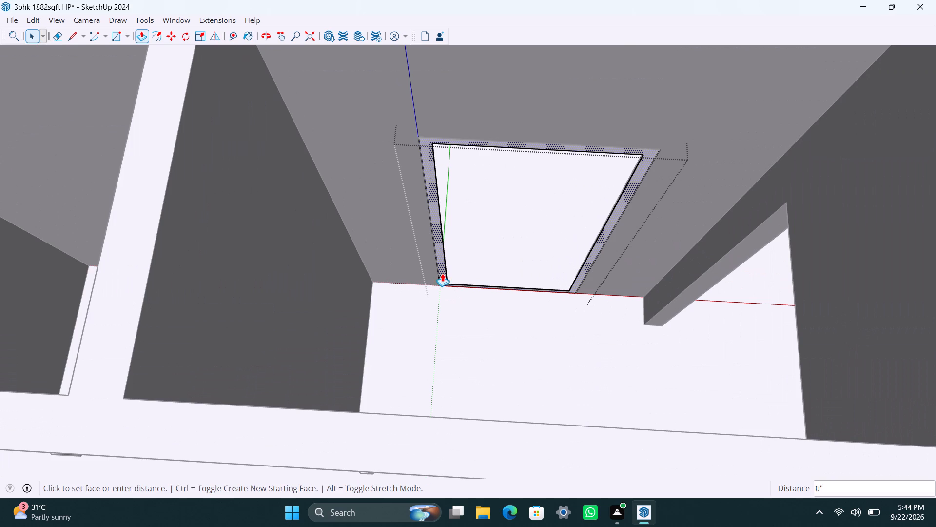
type("2.5\"")
key("Return")
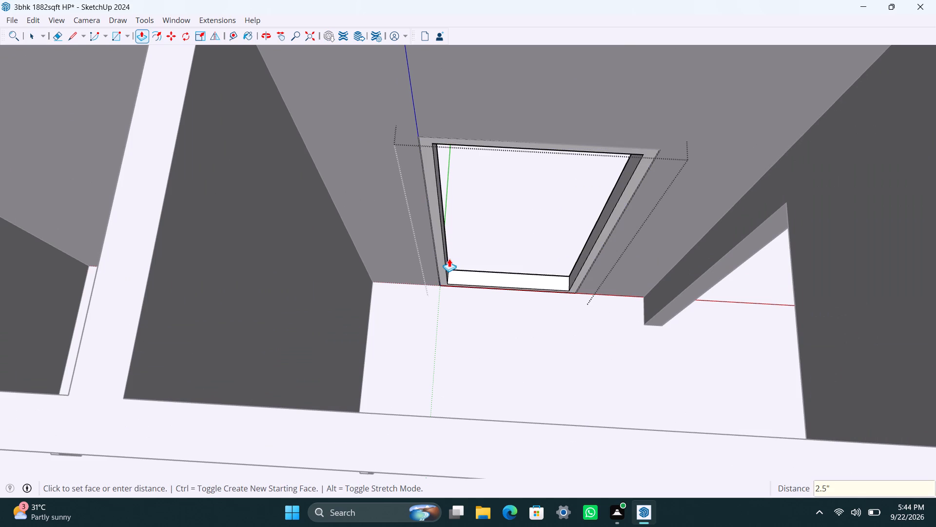
key("space")
Draw the 2' 8" by 6' 8" panel rectangle between the lobby frame's inner corners and group it.
scroll(449, 258, "down", 2)
key("r")
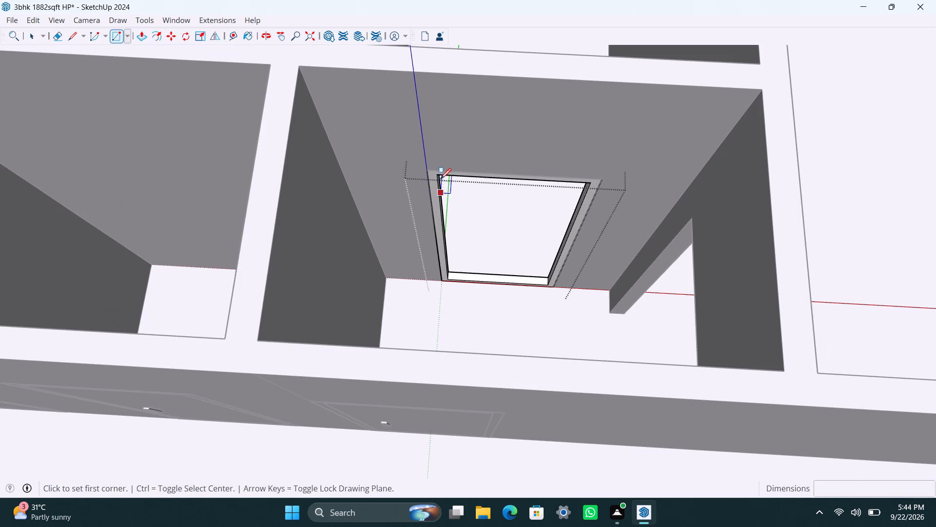
left_click(440, 177)
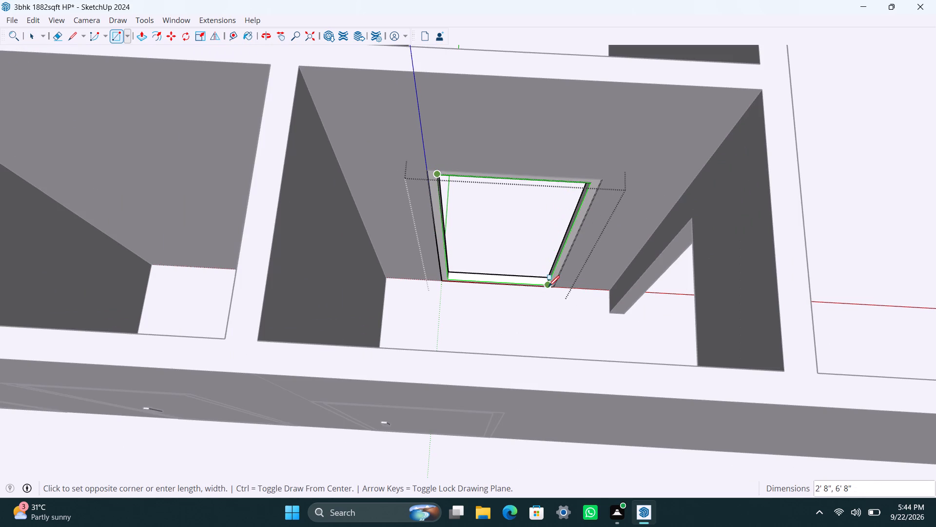
left_click(549, 286)
key("space")
double_click(533, 262)
right_click(525, 271)
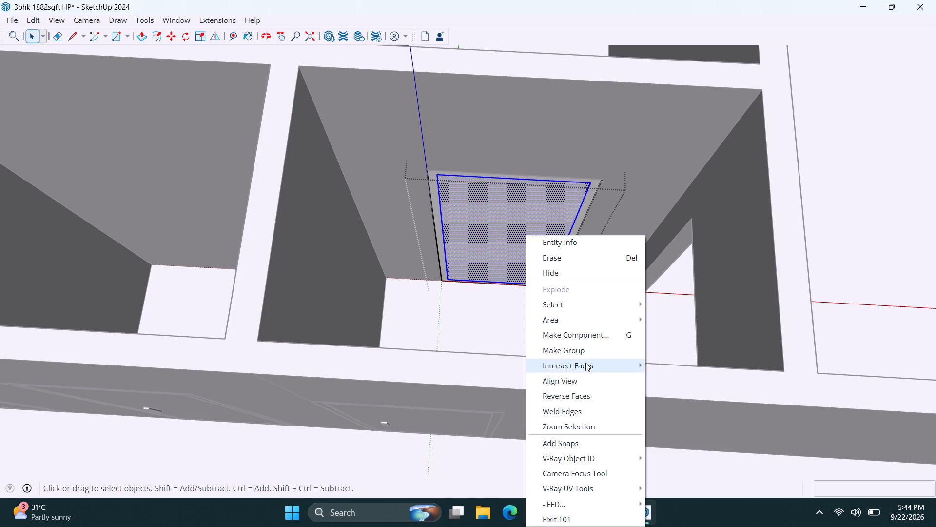
left_click(585, 352)
Open the lobby door's panel group and Push/Pull its face by 18 mm.
double_click(511, 270)
left_click(507, 260)
key("p")
left_click(507, 260)
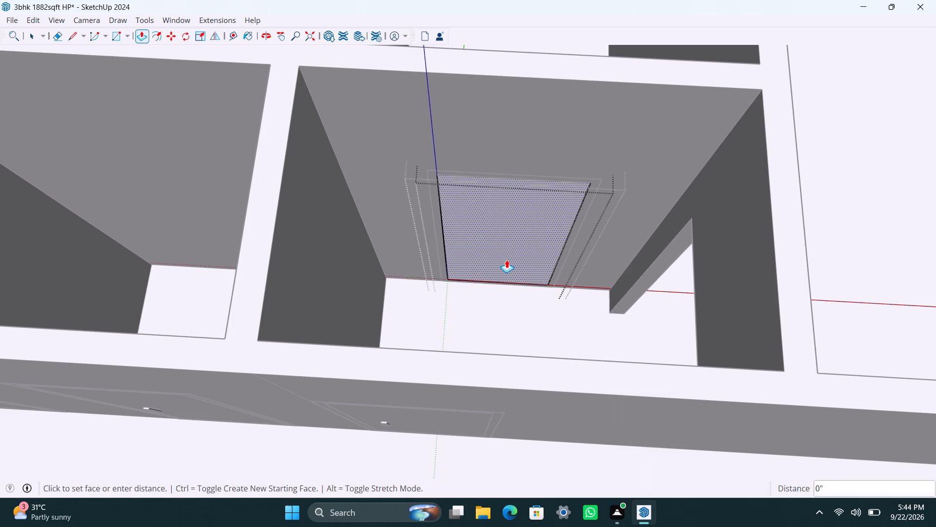
type("18MM")
key("Return")
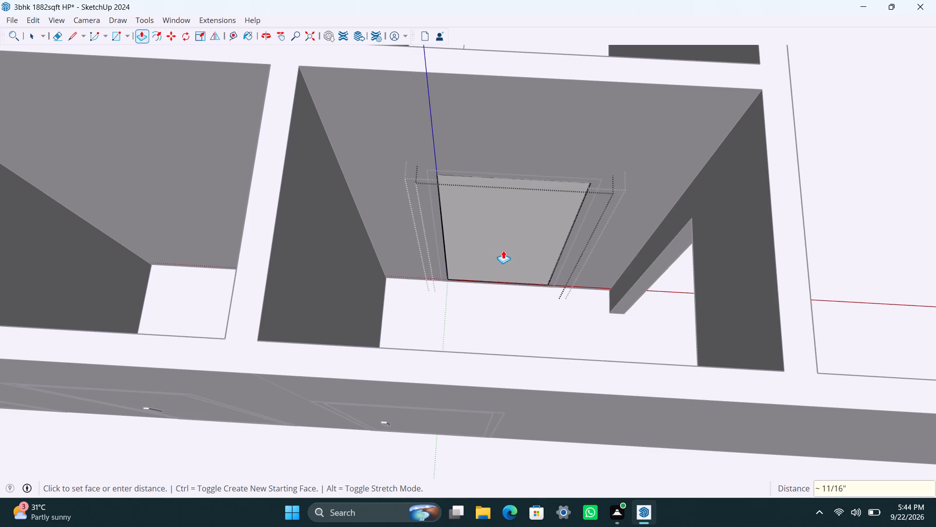
key("space")
Place a horizontal guide 4' below the lobby panel's top edge and another 8" above that guide.
scroll(488, 263, "up", 2)
middle_click_drag(484, 254, 407, 232)
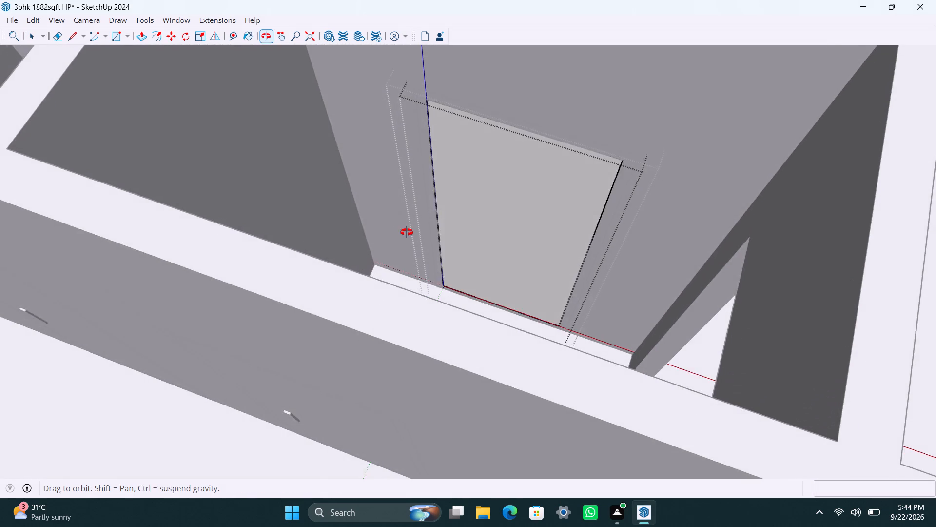
middle_click_drag(407, 232, 421, 239)
scroll(677, 227, "up", 2)
scroll(544, 265, "up", 2)
key("t")
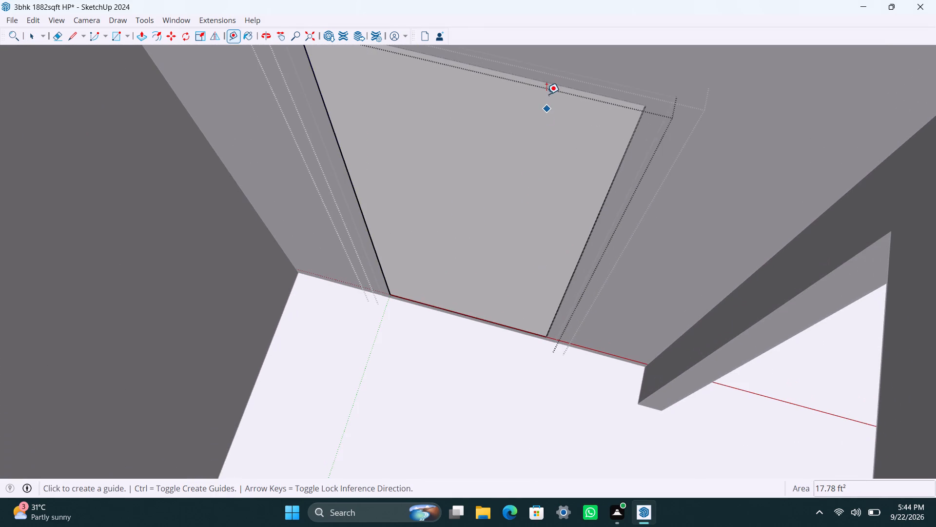
left_click_drag(552, 86, 549, 92)
type("4'")
key("Return")
left_click(423, 245)
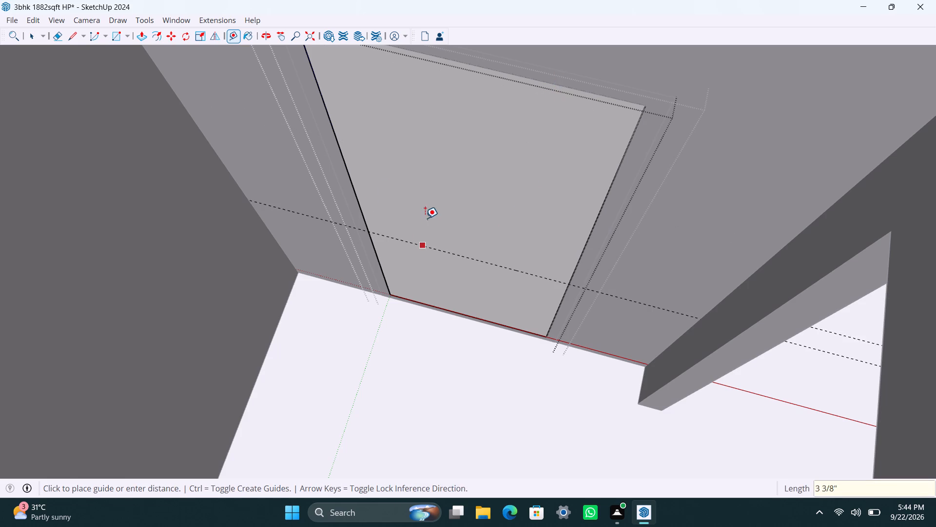
type("8\"")
key("Return")
Place a vertical guide 6" inside the lobby panel's left edge.
left_click_drag(348, 179, 354, 182)
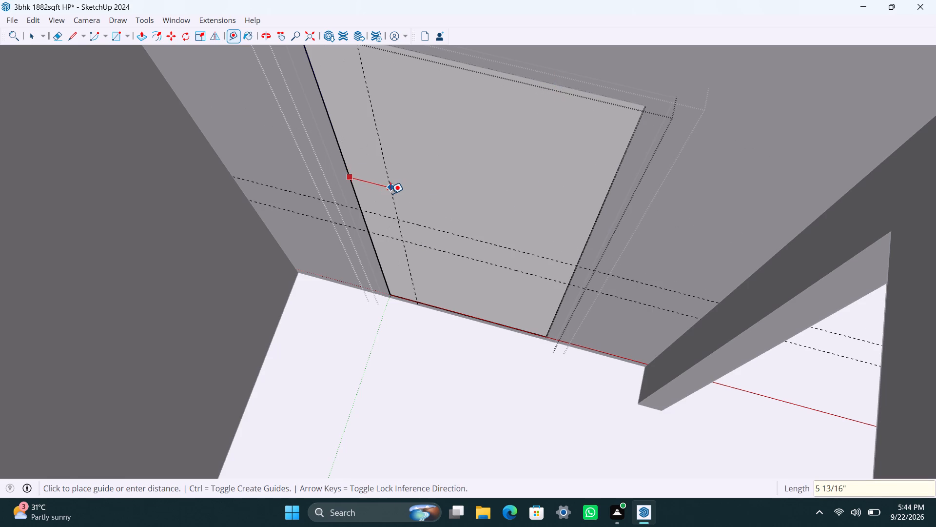
type("6\"")
key("Return")
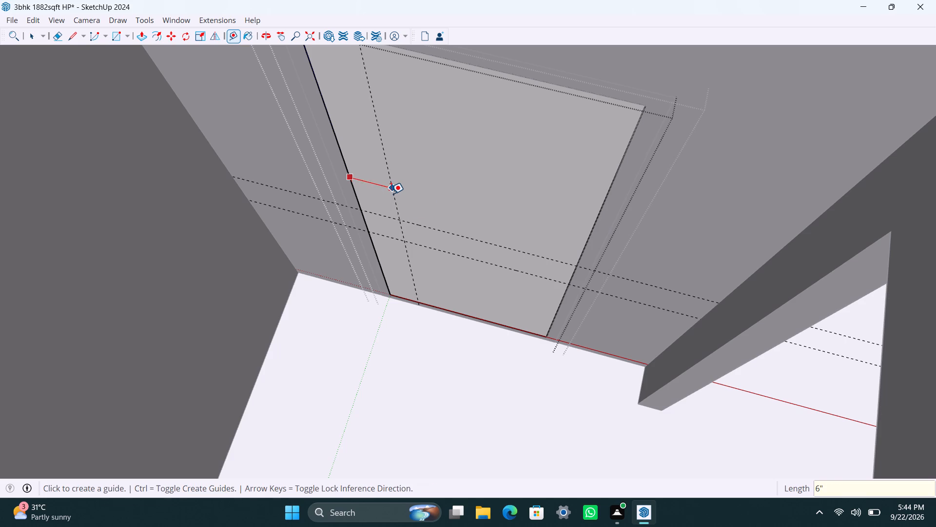
Place a second vertical guide on the lobby panel, 1.5" inward from the first vertical guide.
left_click(392, 193)
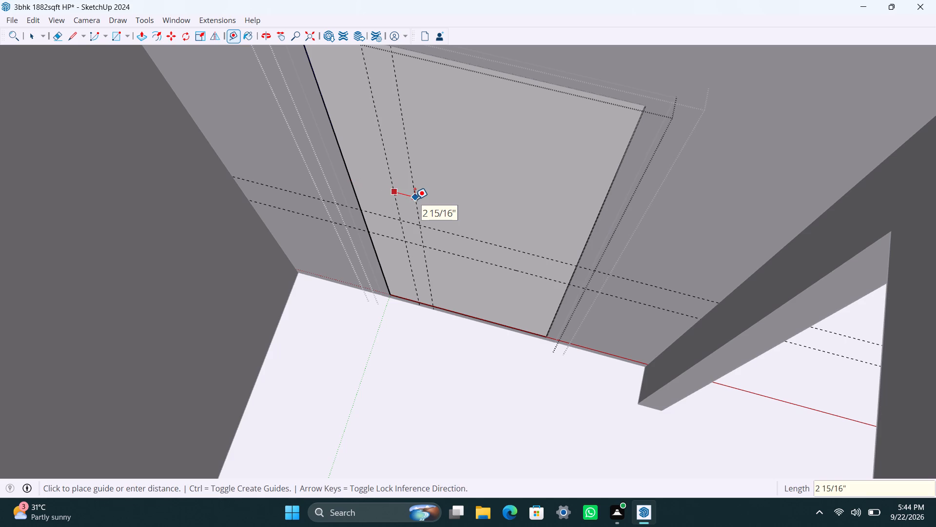
type("1.5\"")
key("Return")
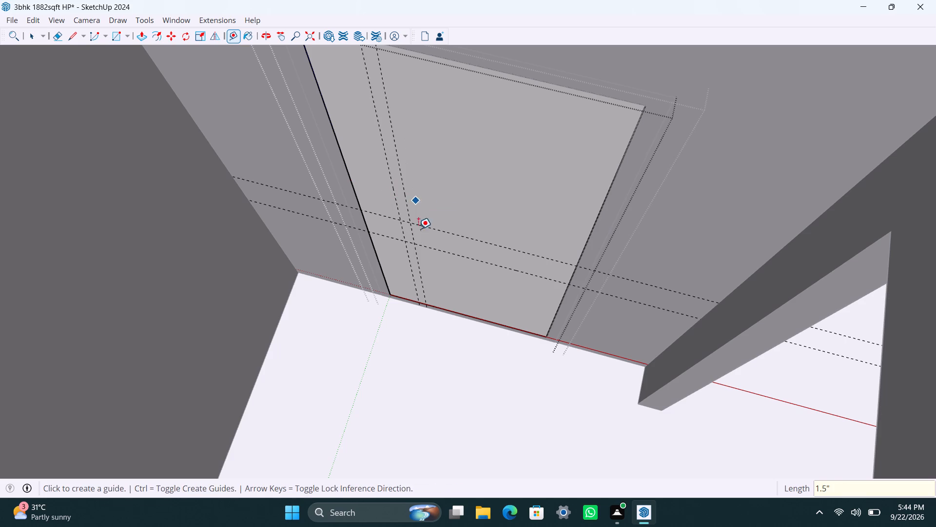
key("space")
Draw the 1.5" by 8" handle rectangle between the guide intersections on the lobby door panel and group it.
scroll(418, 245, "up", 5)
middle_click_drag(425, 250, 493, 189)
scroll(413, 227, "up", 3)
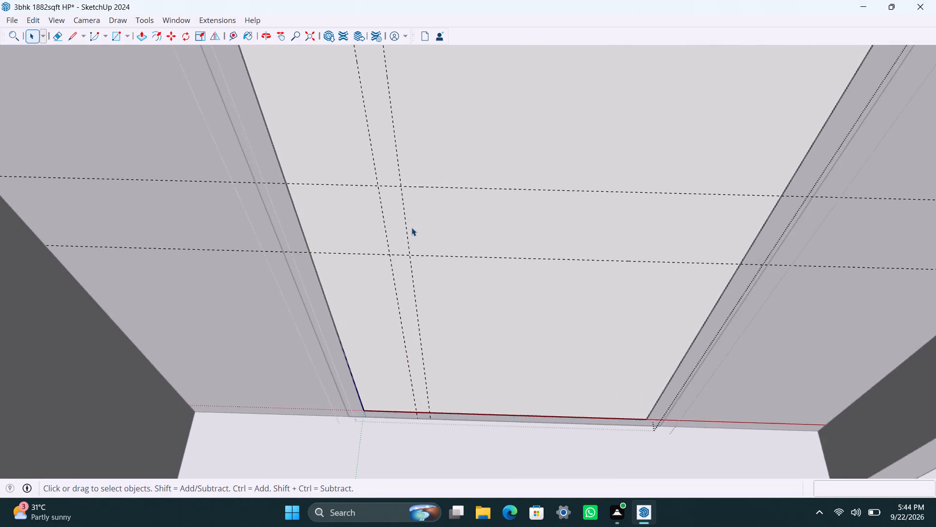
key("r")
left_click_drag(402, 182, 398, 188)
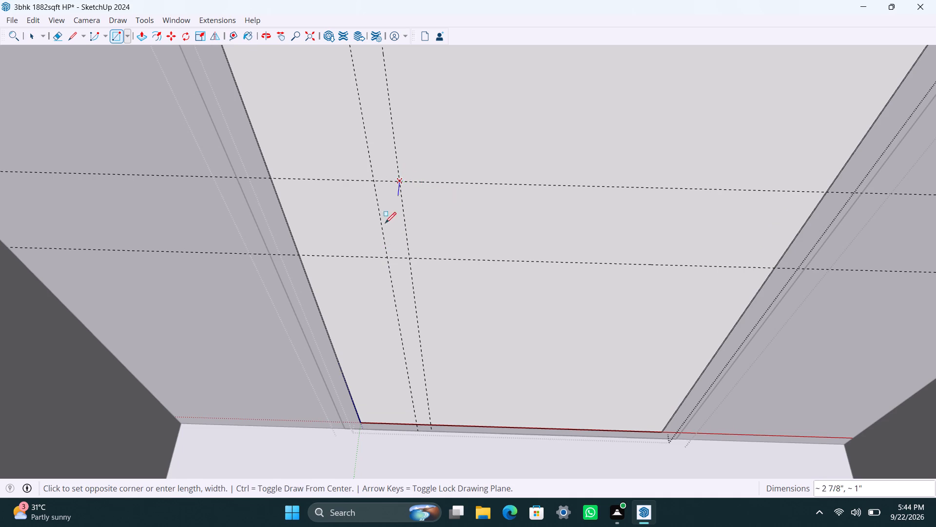
left_click(390, 259)
key("space")
double_click(393, 236)
right_click(394, 236)
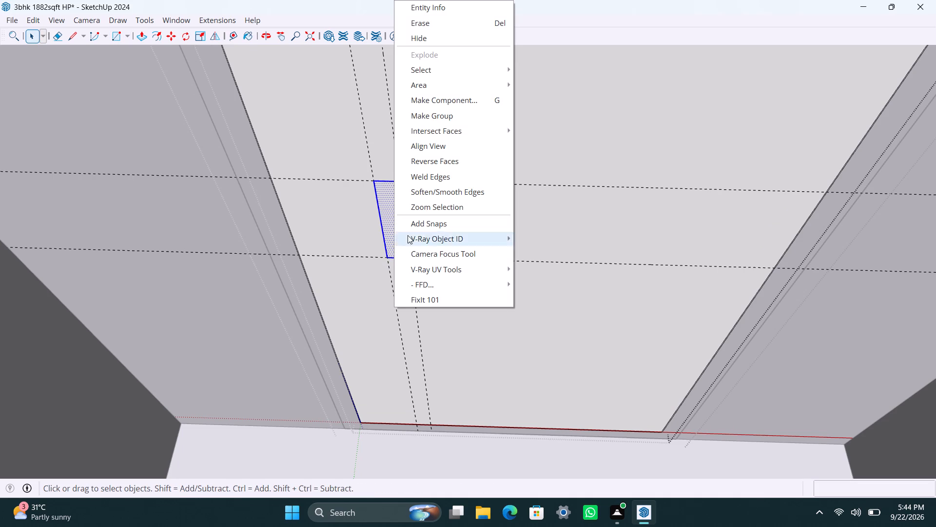
left_click(446, 117)
Open the lobby door's handle group, Push/Pull its face by 0.5" and exit the nested groups.
triple_click(390, 224)
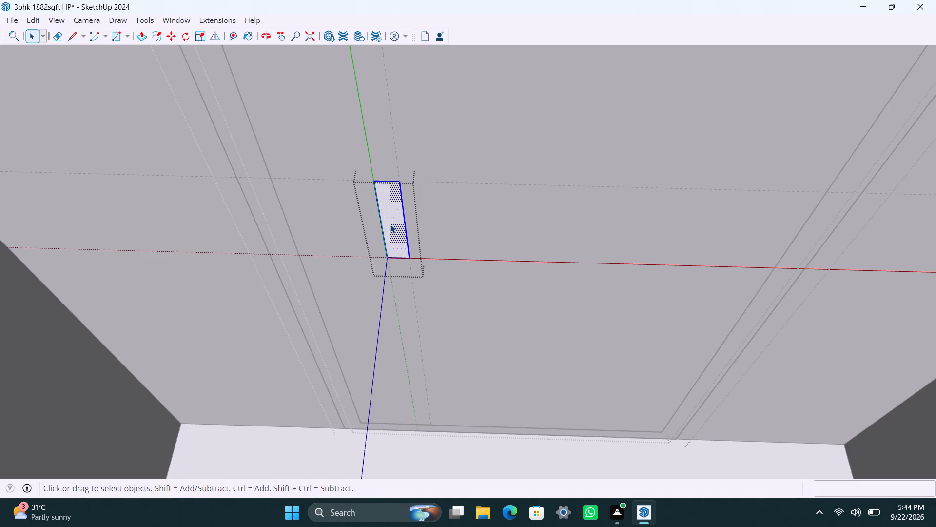
key("p")
left_click(390, 224)
type("0.5")
key("shift+quotedbl")
key("Return")
key("space")
scroll(397, 339, "down", 12)
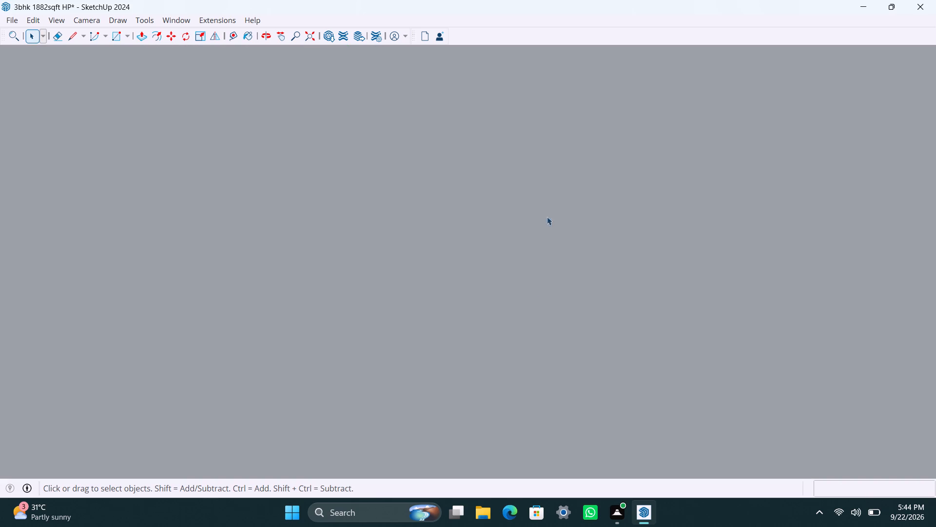
scroll(547, 217, "down", 6)
left_click(312, 34)
scroll(447, 228, "down", 4)
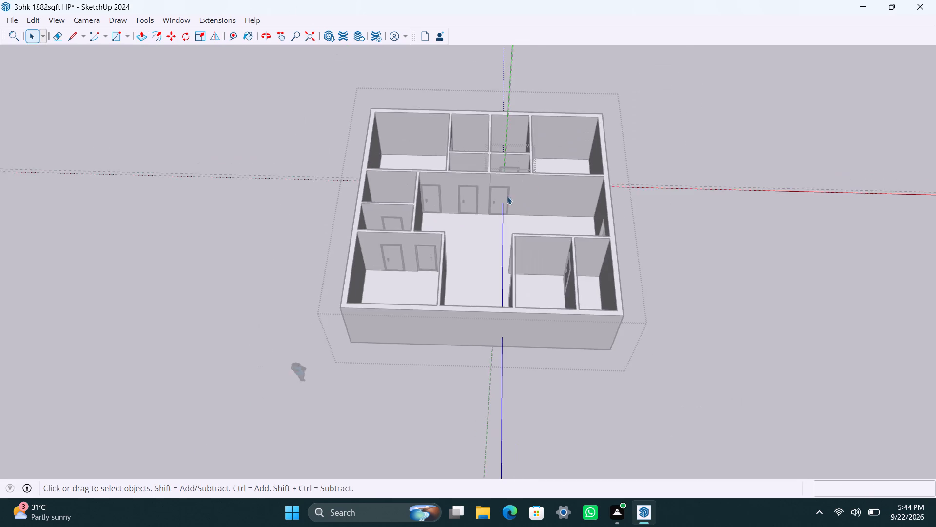
scroll(529, 189, "up", 3)
left_click(694, 176)
triple_click(677, 149)
scroll(421, 237, "up", 4)
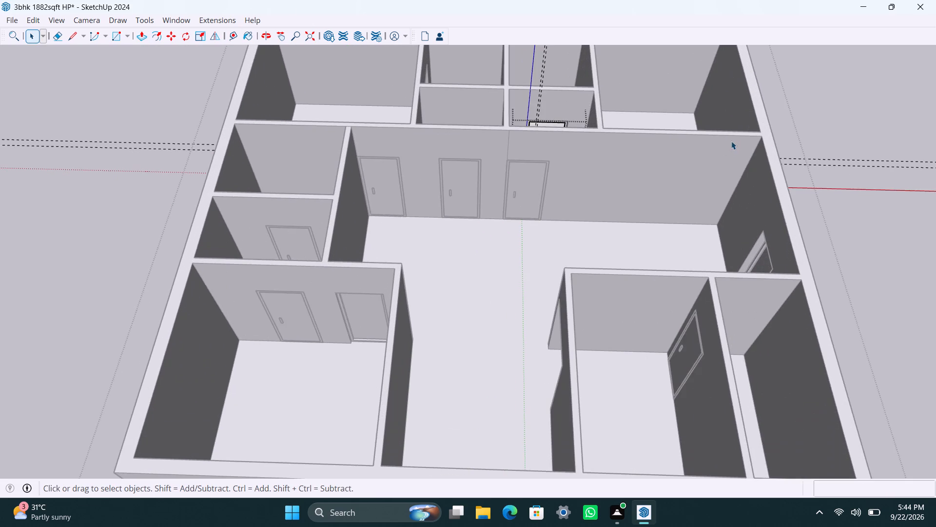
double_click(860, 135)
Draw a 7' by 3' rectangle across the corner bedroom's empty door opening and group it.
scroll(421, 227, "down", 10)
middle_click_drag(405, 254, 795, 308)
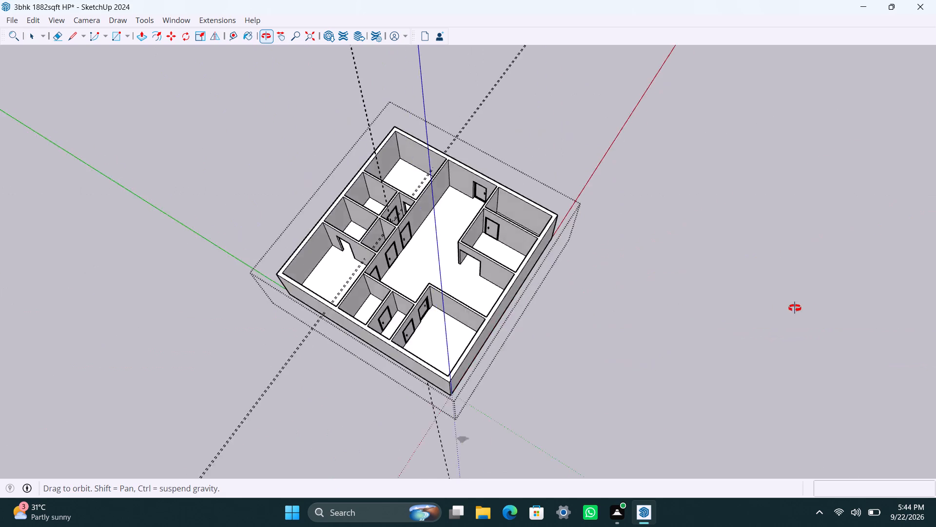
middle_click_drag(795, 308, 810, 307)
scroll(429, 341, "up", 7)
middle_click_drag(345, 319, 462, 354)
scroll(337, 320, "up", 3)
middle_click_drag(386, 368, 407, 340)
scroll(427, 304, "up", 4)
middle_click(424, 299)
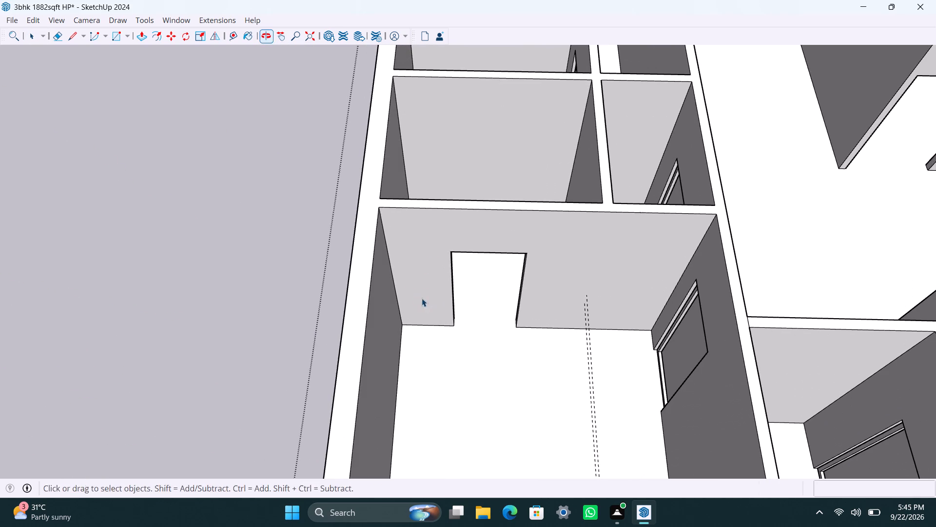
key("r")
left_click_drag(457, 250, 457, 262)
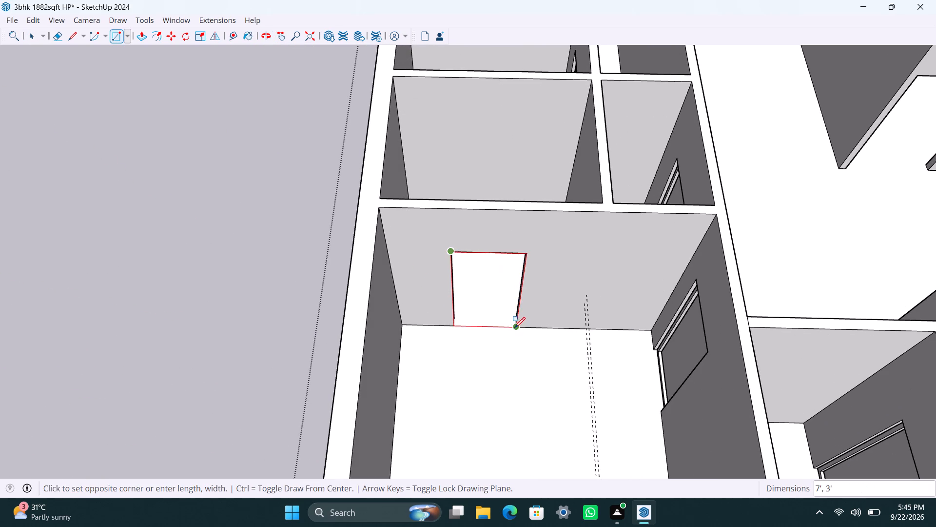
left_click(514, 328)
key("space")
double_click(501, 310)
right_click(501, 310)
left_click(578, 137)
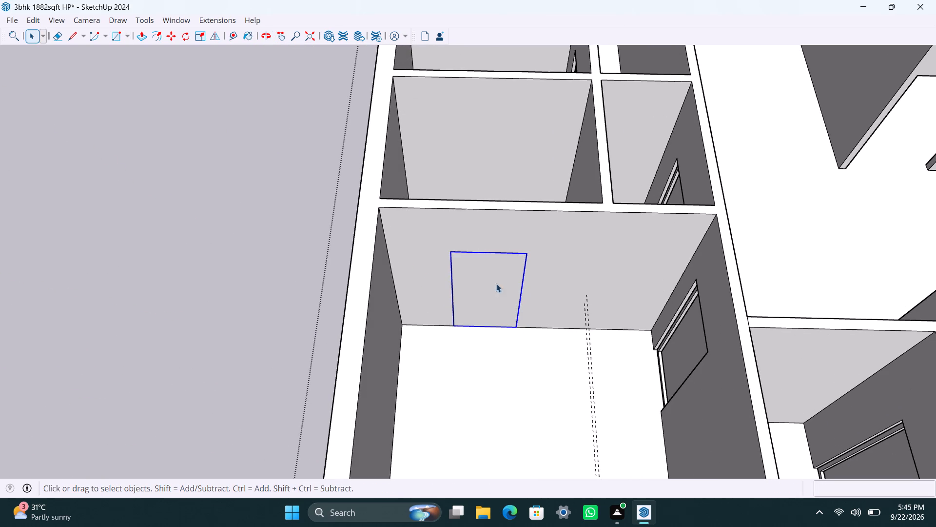
Open the new door group, offset its face 2" inward and delete the inner face.
double_click(478, 288)
left_click(474, 281)
key("f")
left_click(465, 272)
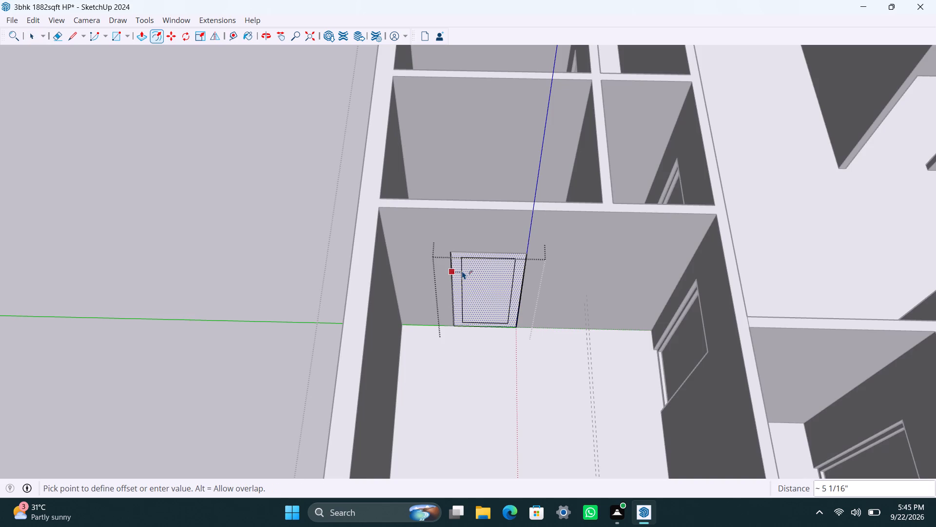
type("2\"")
key("Return")
key("space")
left_click(466, 281)
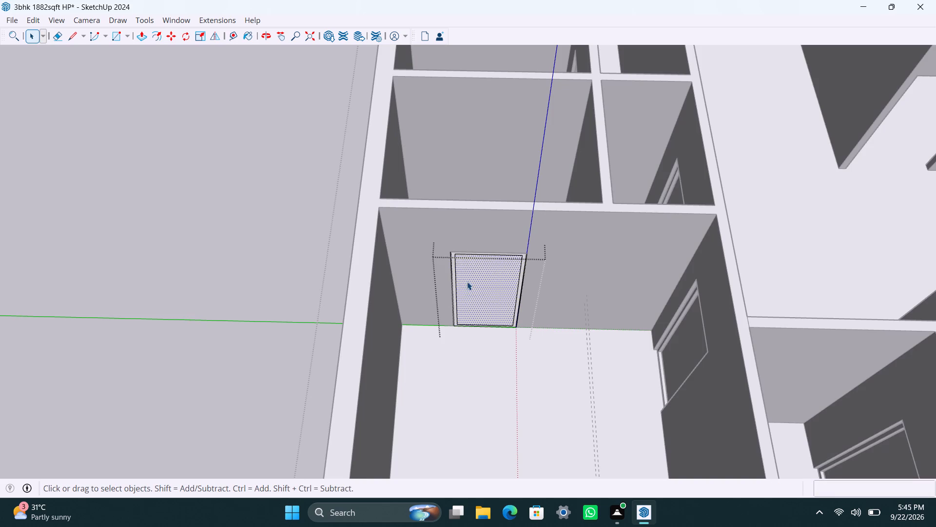
key("Delete")
Push/Pull the corner bedroom's door frame face by 2.5".
scroll(452, 338, "up", 9)
left_click(459, 285)
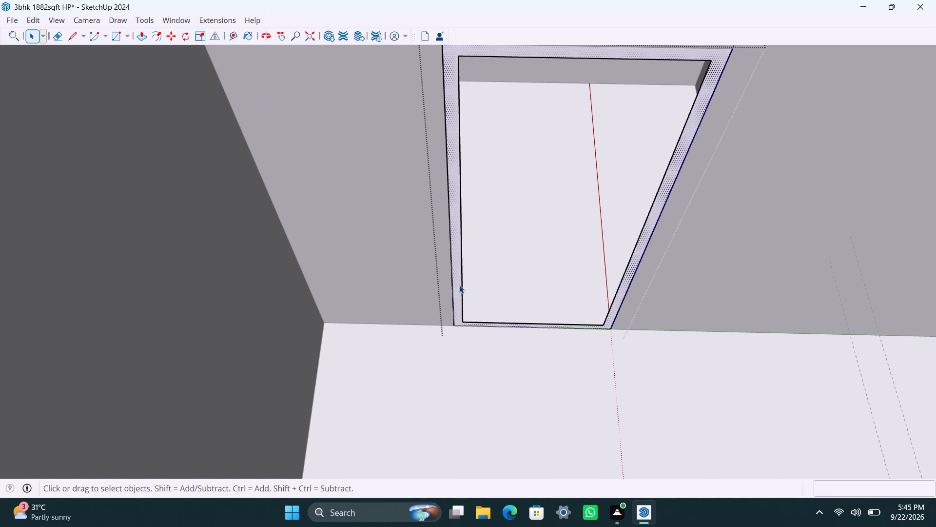
key("p")
left_click(459, 287)
type("2.5\"")
key("Return")
key("space")
Draw the 2' 8" wide panel rectangle between the bedroom door frame's inner corners and group it.
scroll(455, 287, "down", 4)
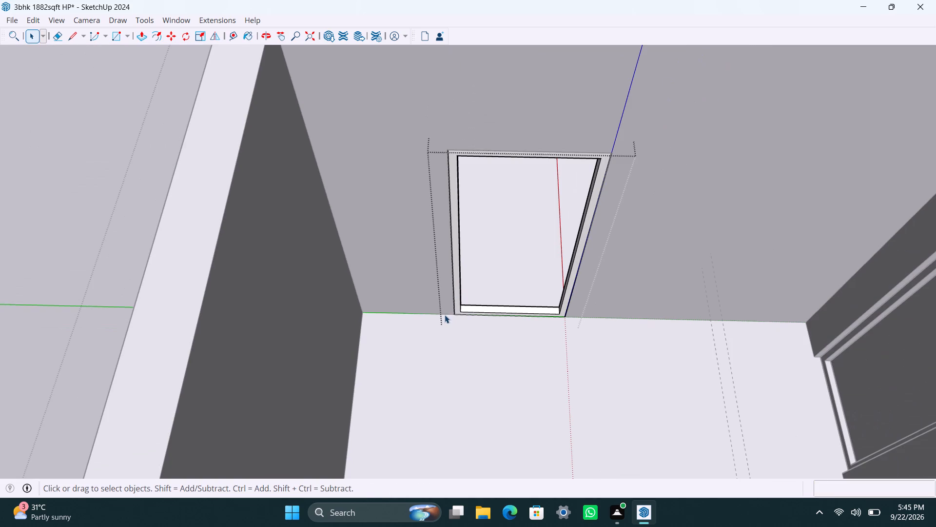
key("r")
left_click(458, 158)
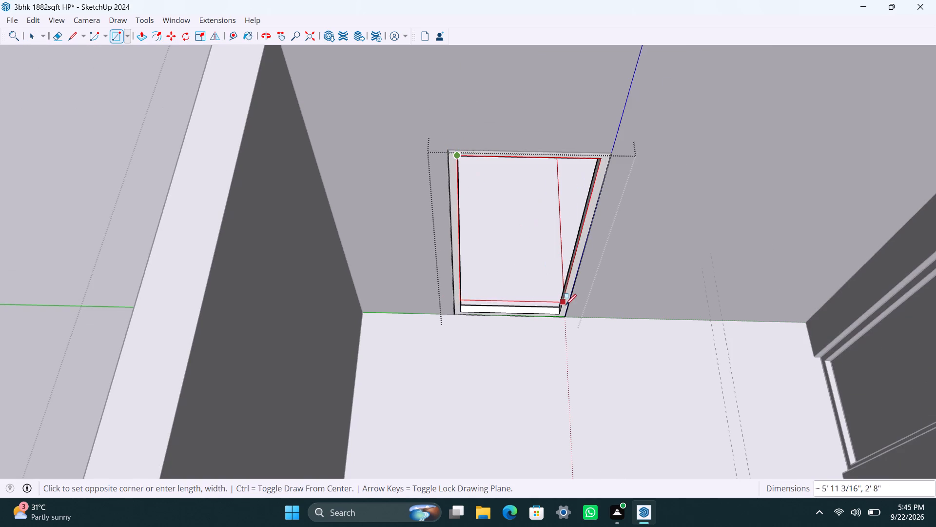
left_click(562, 314)
key("space")
double_click(550, 273)
right_click(550, 272)
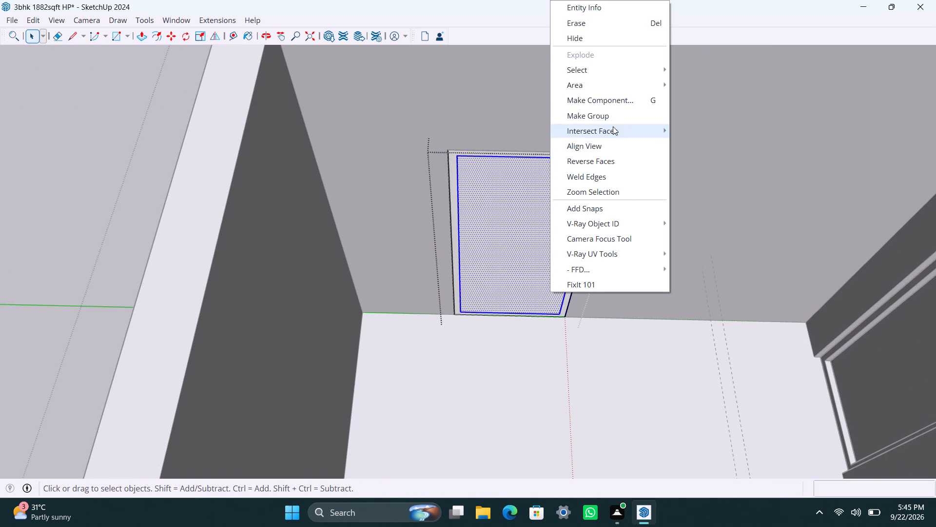
left_click(611, 117)
Open the bedroom door's panel group and Push/Pull its face by 18 mm.
triple_click(538, 256)
key("p")
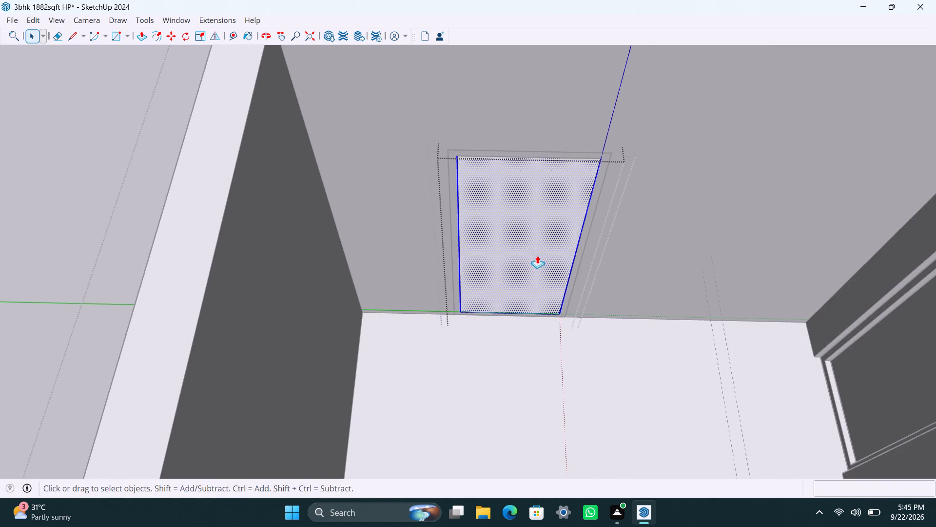
left_click(537, 255)
type("18MM")
key("Return")
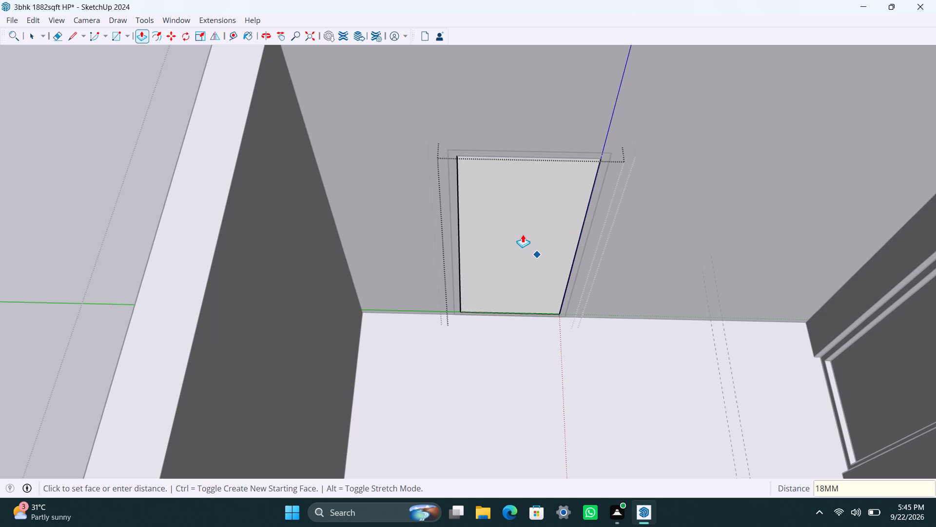
Place a horizontal guide 4' below the bedroom panel's top edge and another 8" above that guide.
key("t")
left_click(516, 160)
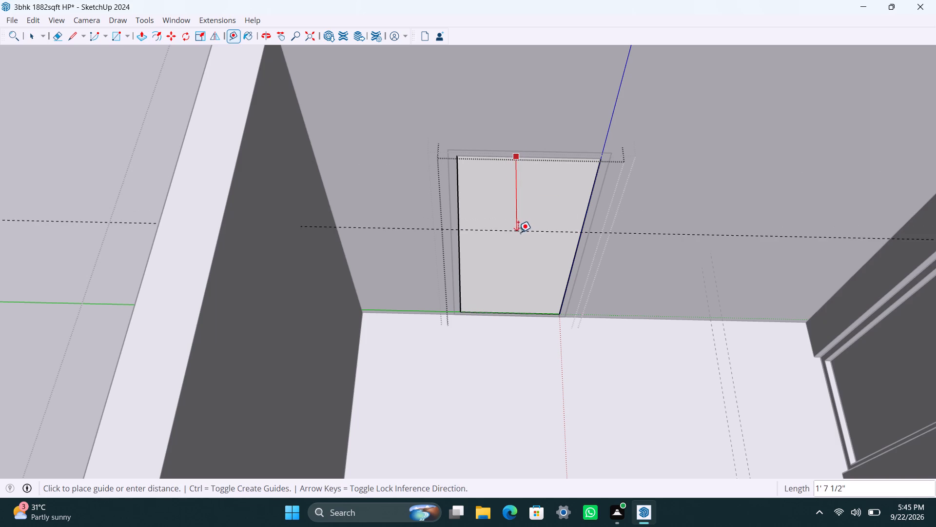
type("4'")
key("Return")
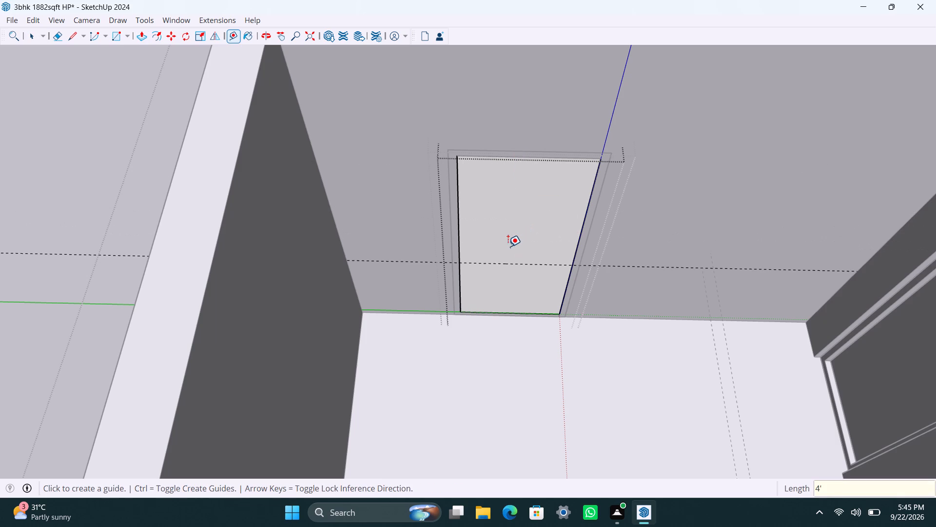
left_click(491, 262)
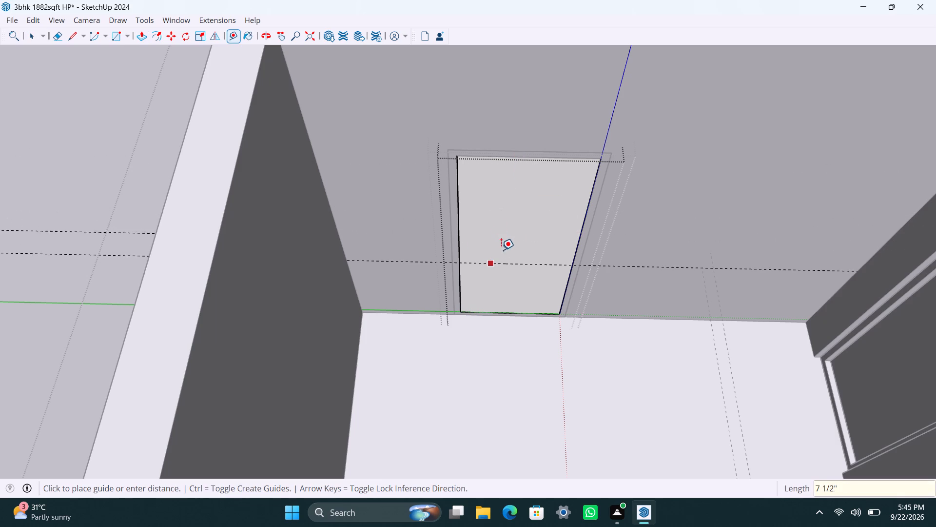
key("6")
key("BackSpace")
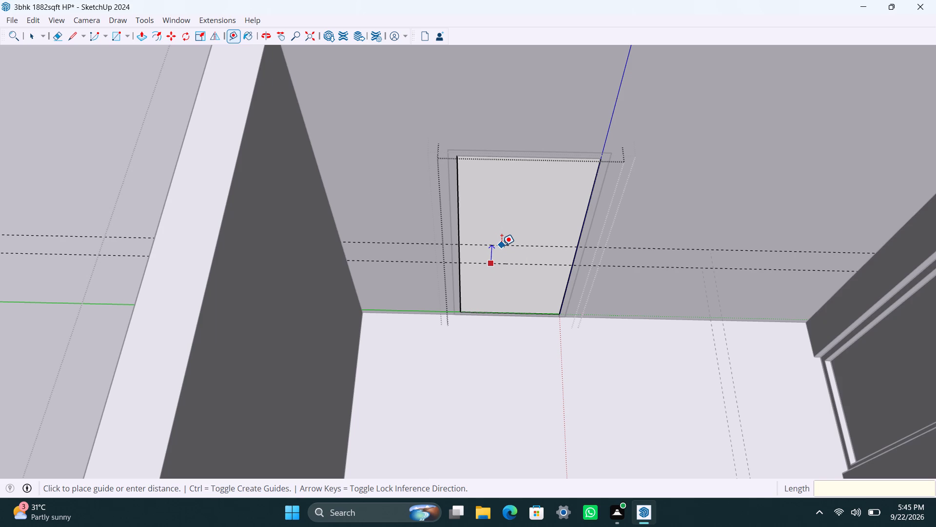
type("8\"")
key("Return")
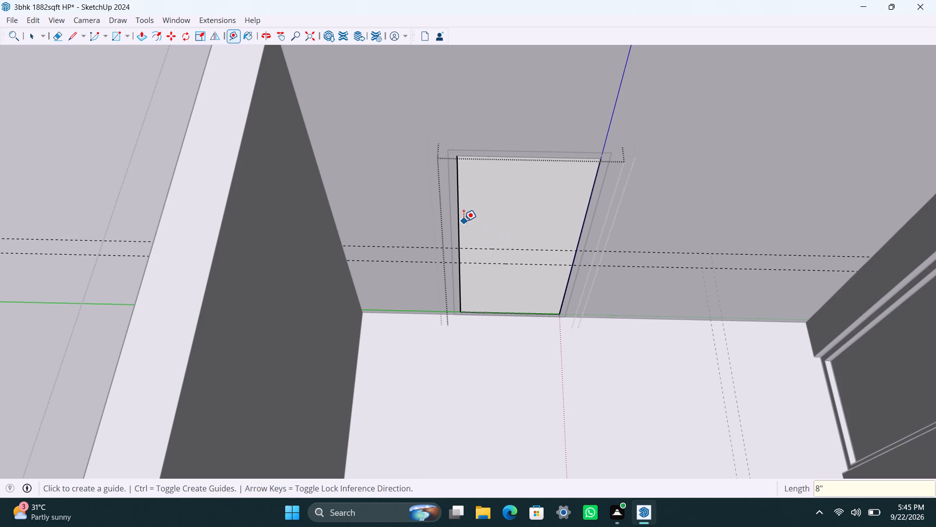
Place a vertical guide 6" inside the bedroom panel's left edge and another 1.5" further inward.
left_click(460, 217)
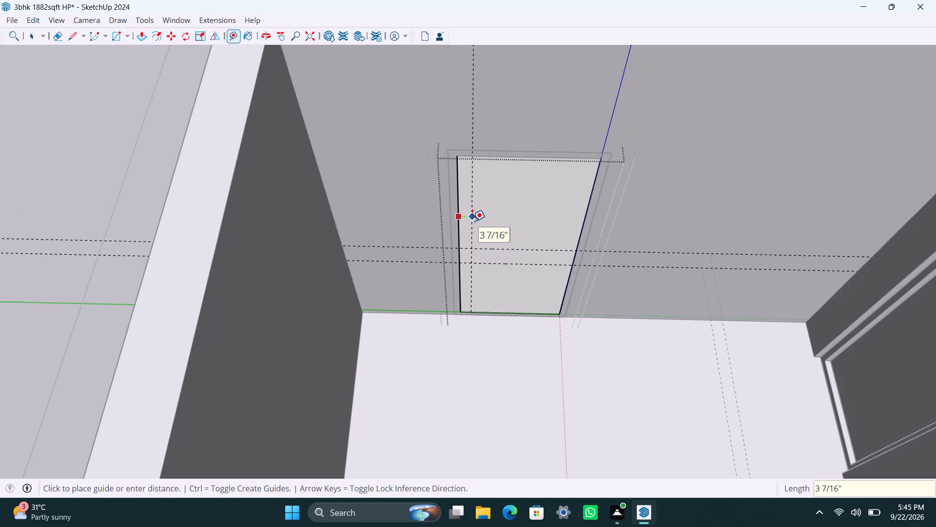
type("6\"")
key("Return")
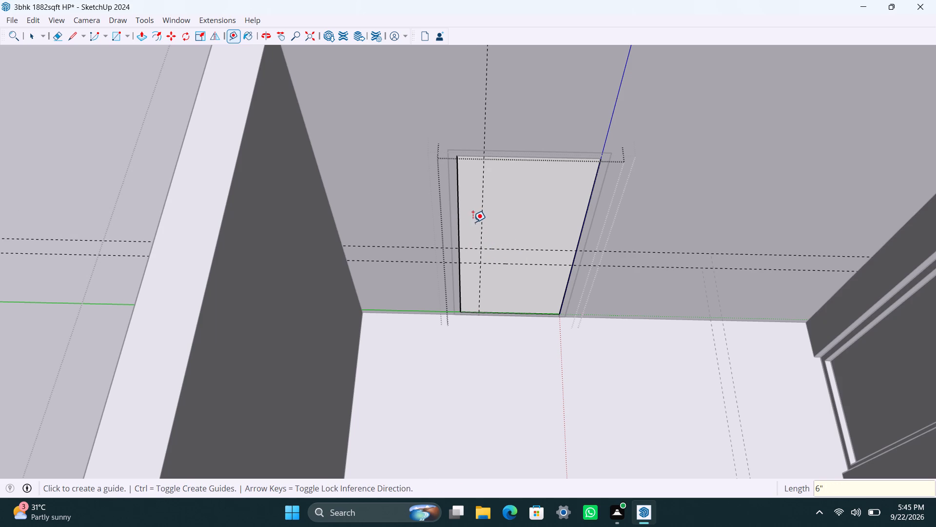
left_click(480, 208)
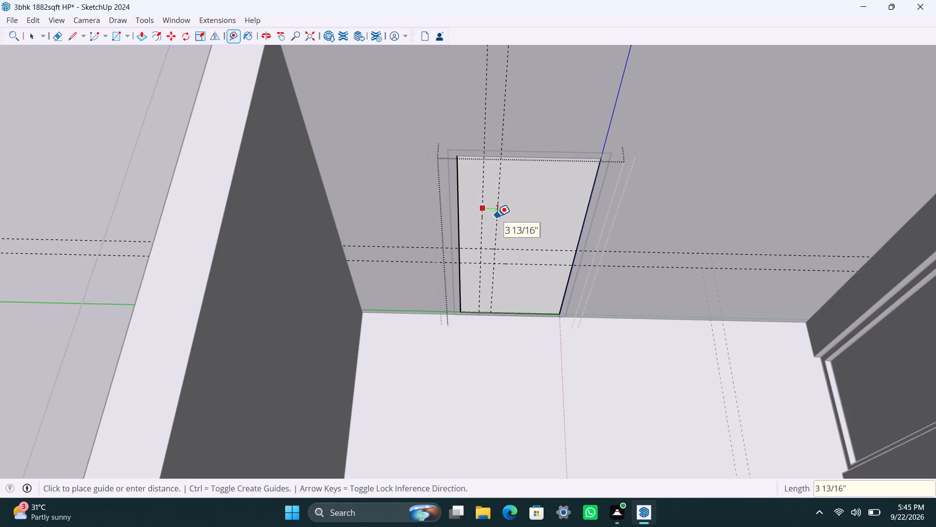
type("1.5\"")
key("Return")
key("space")
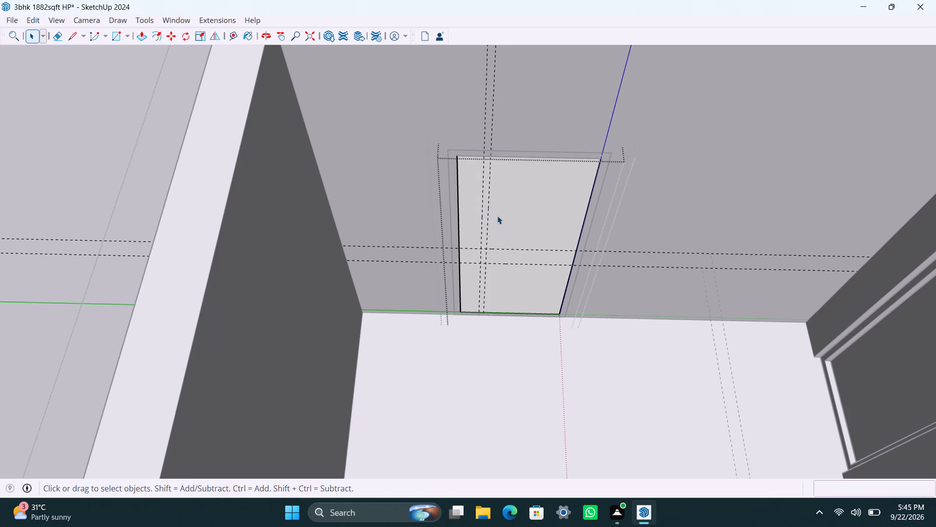
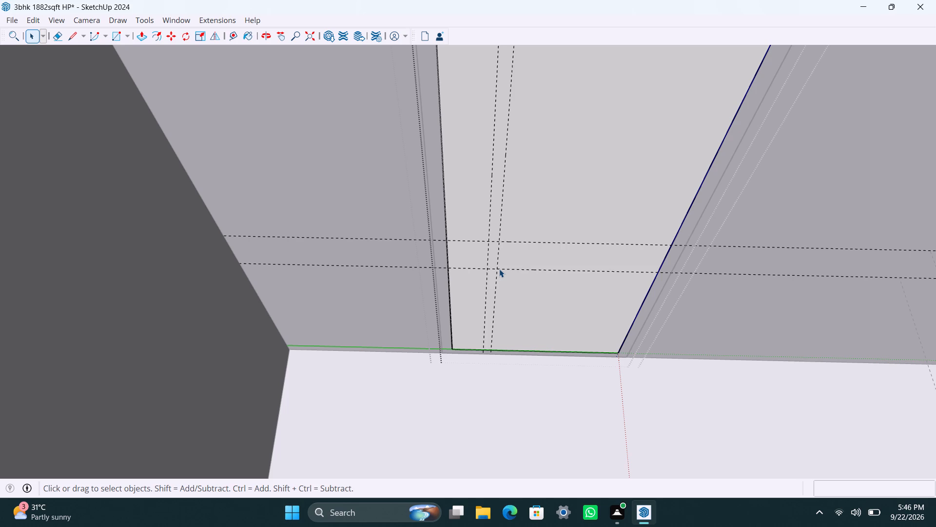
Draw the 1.5" by 8" handle rectangle between the guide intersections on the bedroom door panel and group it.
scroll(499, 269, "up", 2)
key("r")
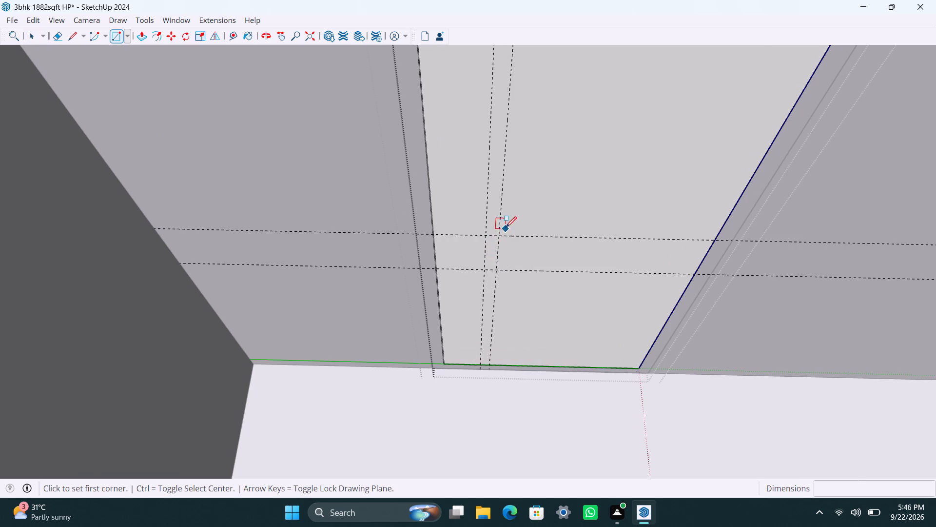
left_click(499, 236)
left_click(486, 269)
key("space")
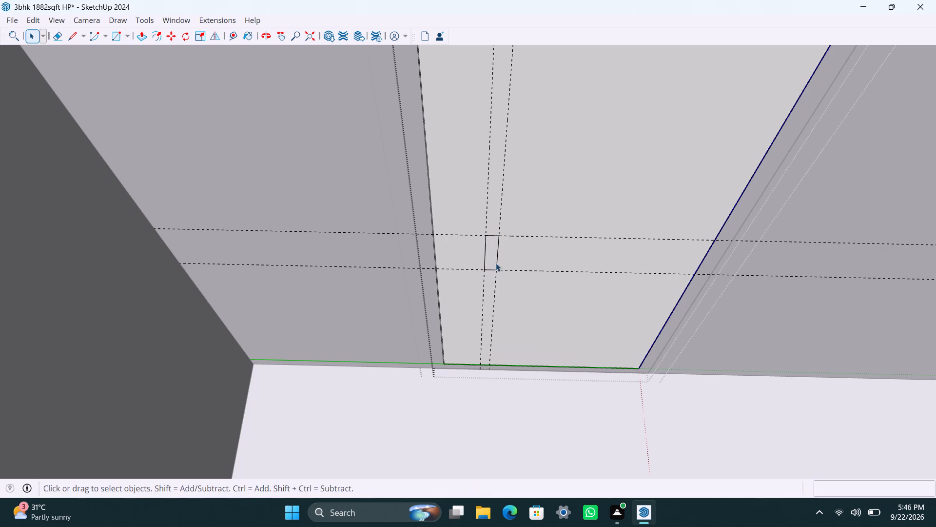
double_click(488, 261)
right_click(486, 260)
left_click(569, 118)
Open the bedroom door's handle group, Push/Pull its face by 0.5", close the group and save the model.
scroll(499, 254, "up", 5)
triple_click(493, 241)
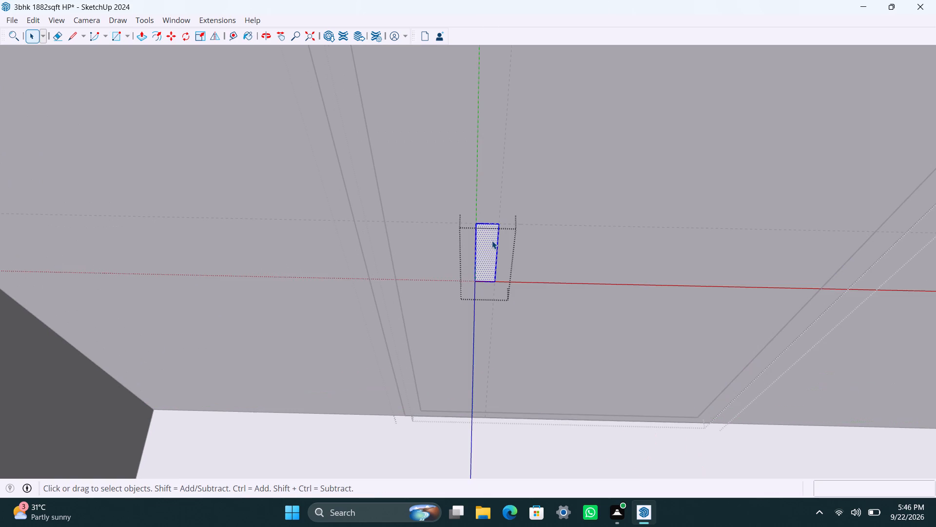
key("p")
left_click(492, 241)
type("0.5\"")
key("Return")
key("space")
scroll(476, 271, "down", 3)
right_click(472, 304)
scroll(465, 240, "down", 2)
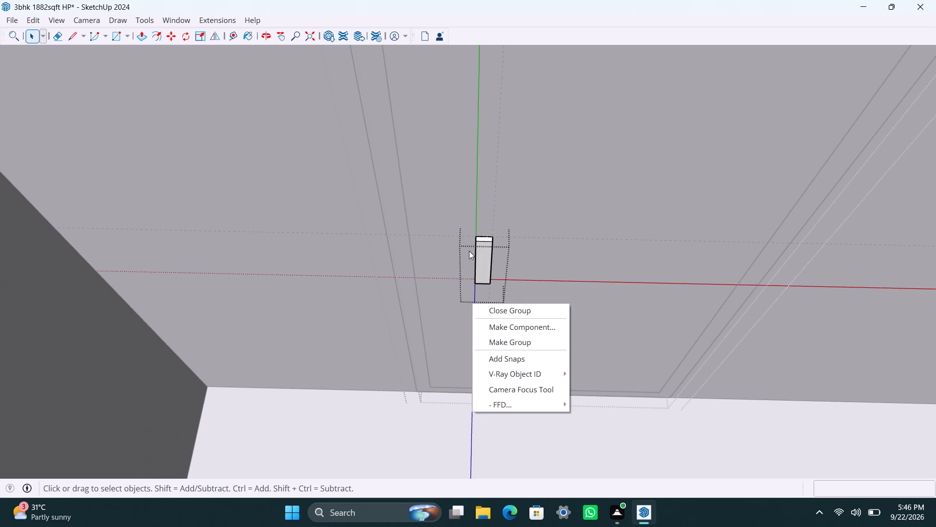
scroll(469, 251, "down", 7)
left_click(598, 427)
scroll(569, 256, "down", 14)
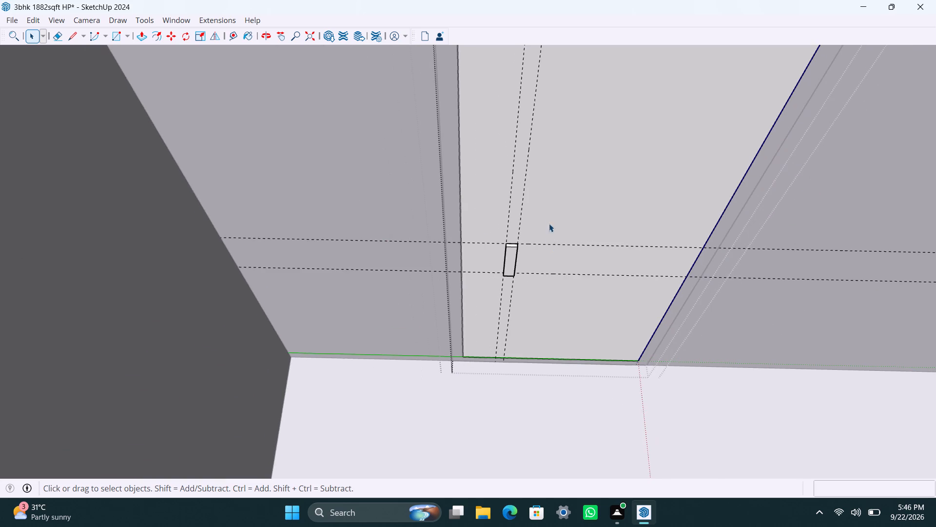
scroll(549, 223, "down", 20)
key("ctrl+s")
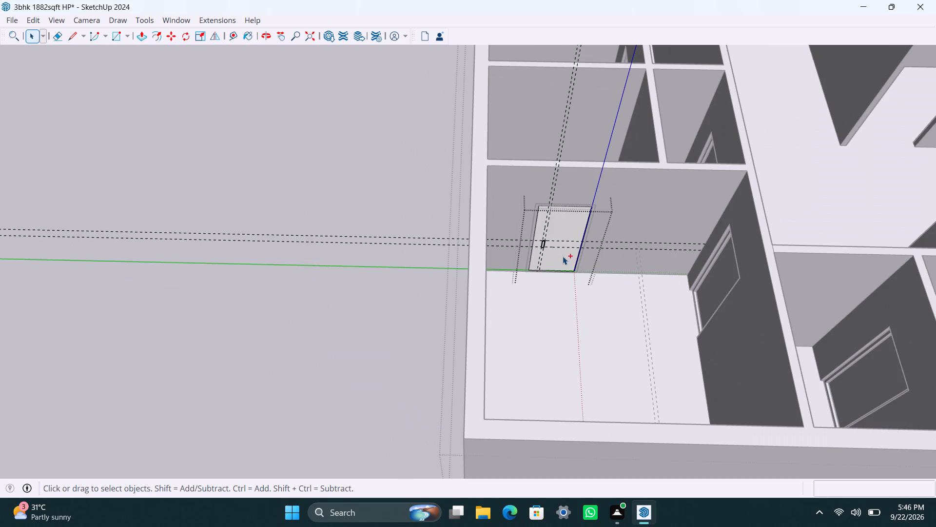
Exit the open door and house groups, delete all guides and save the model.
key("space")
triple_click(373, 269)
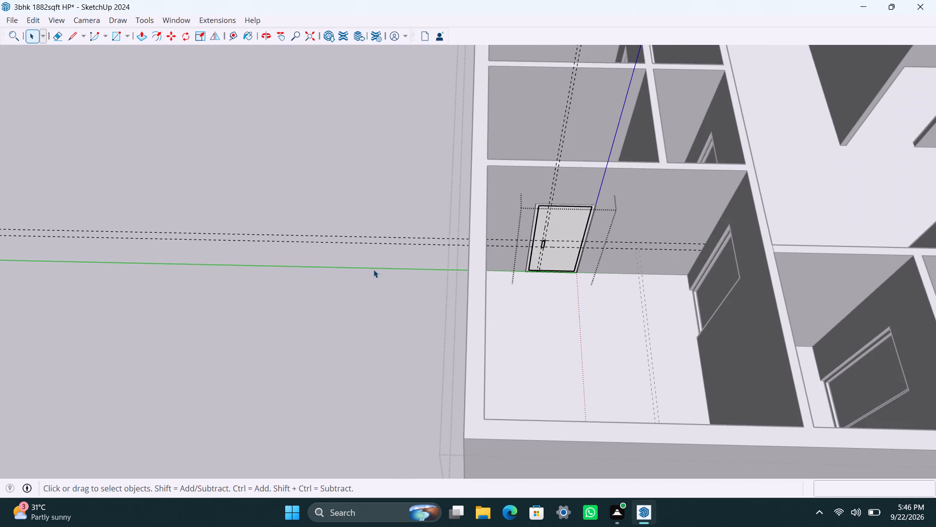
double_click(373, 269)
scroll(465, 288, "down", 9)
double_click(721, 420)
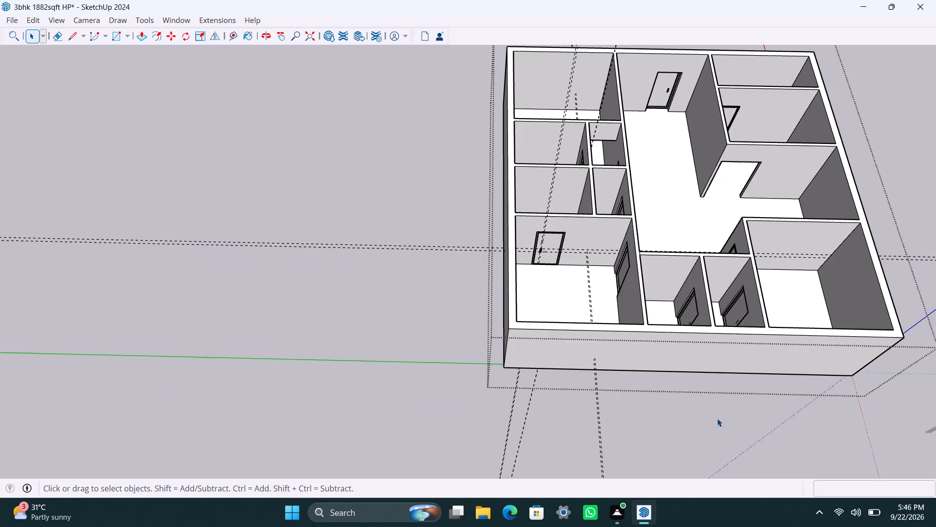
triple_click(717, 418)
left_click(27, 19)
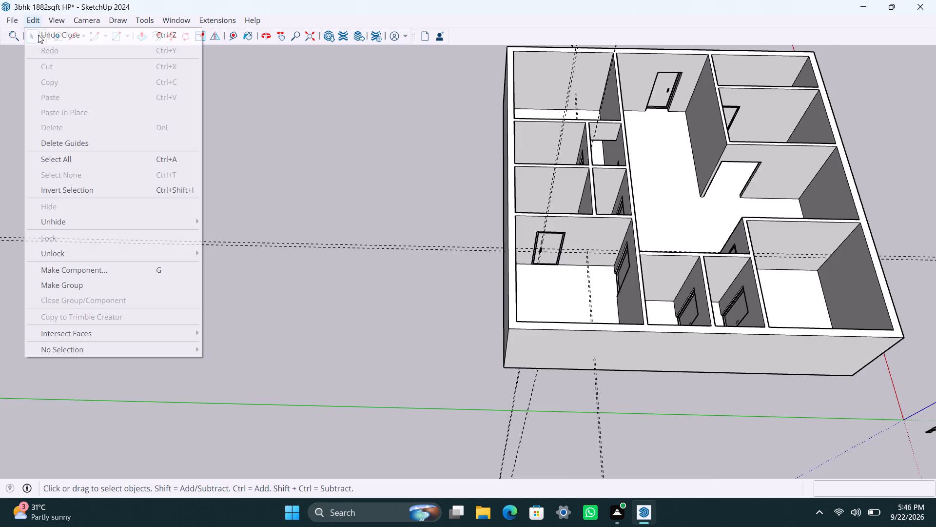
left_click(104, 140)
key("ctrl+s")
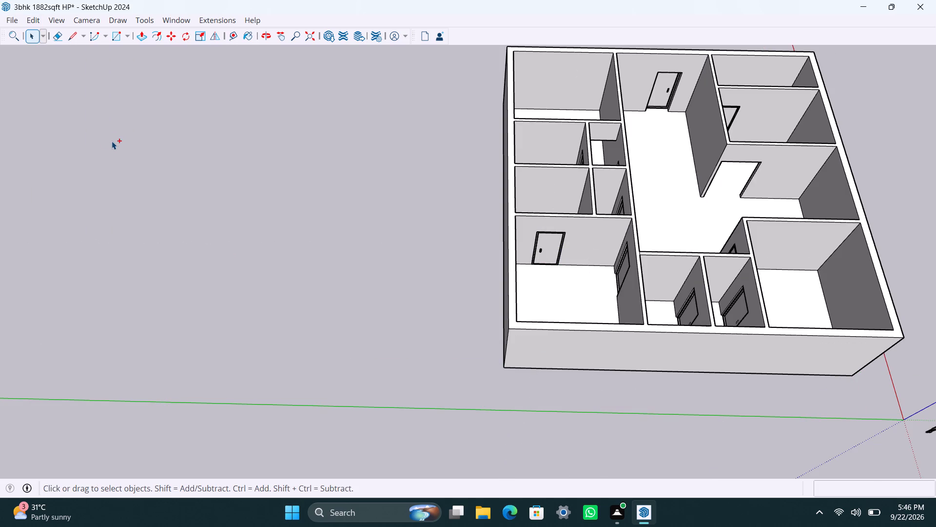
Delete the human scale figure beside the origin and save the model.
key("space")
scroll(297, 272, "down", 12)
middle_click_drag(523, 286, 0, 143)
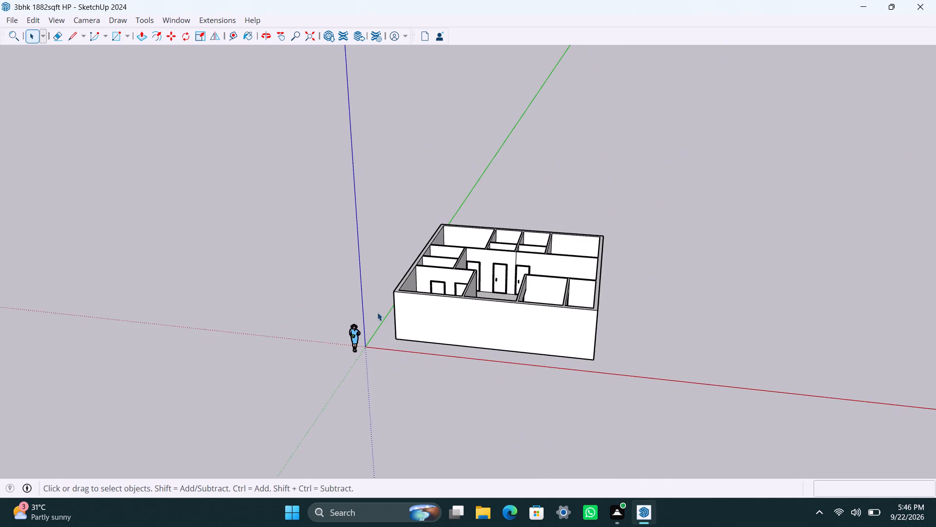
scroll(409, 397, "down", 3)
middle_click_drag(446, 421, 487, 394)
scroll(472, 352, "up", 4)
middle_click_drag(471, 344, 523, 475)
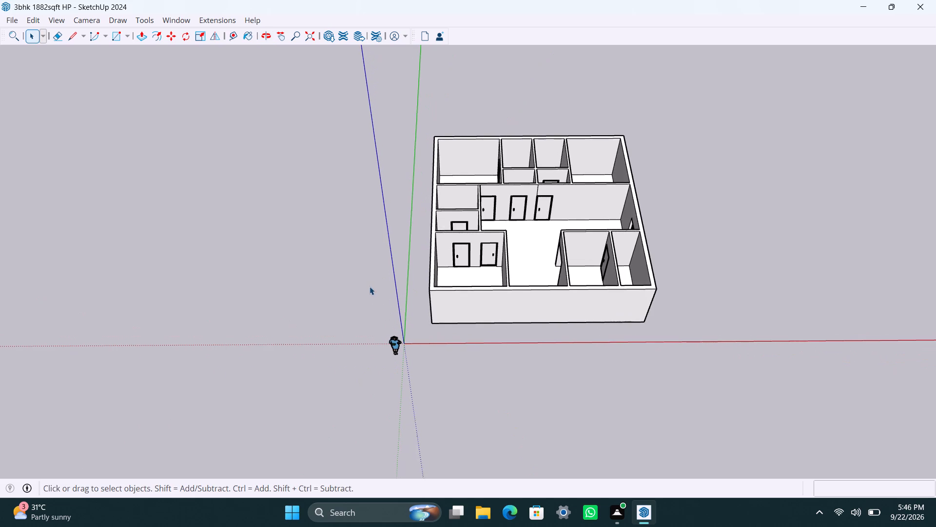
scroll(377, 332, "up", 2)
left_click(396, 347)
key("Delete")
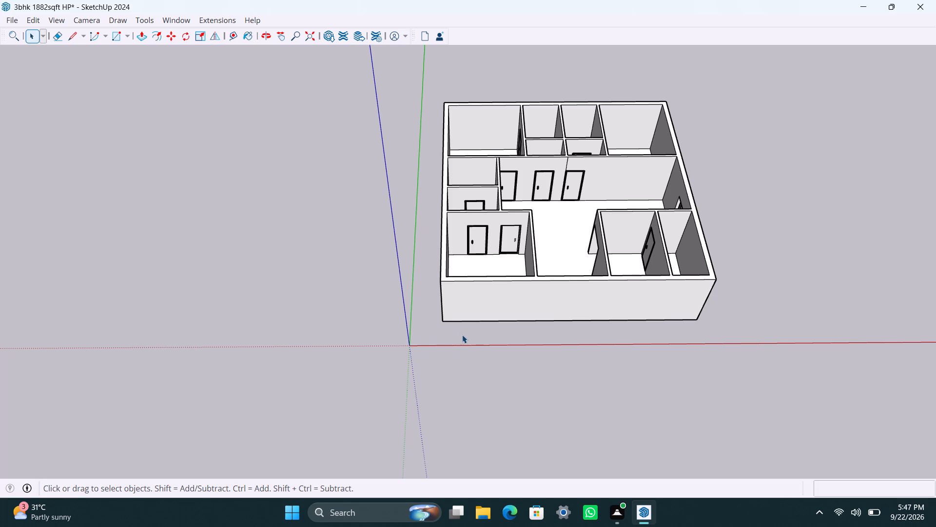
scroll(533, 299, "up", 3)
scroll(656, 264, "up", 3)
middle_click_drag(600, 234, 574, 285, "shift")
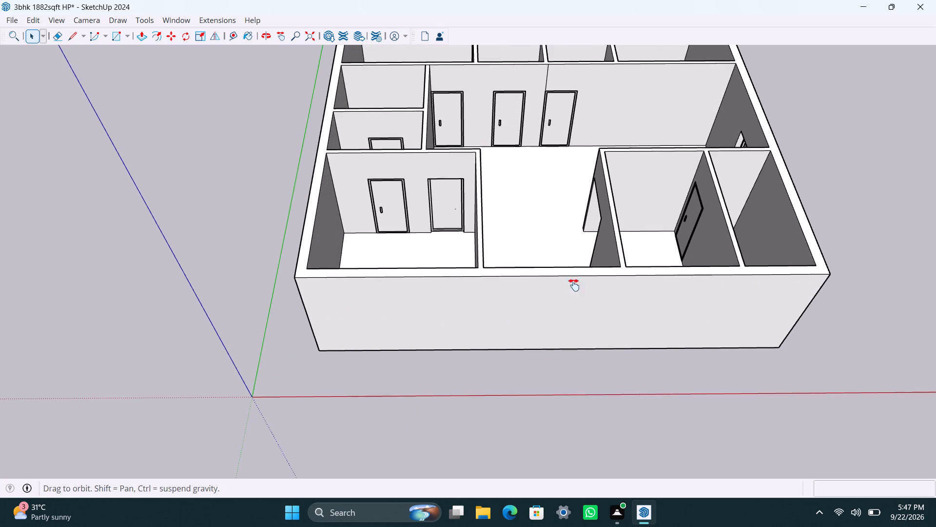
middle_click_drag(574, 285, 565, 303, "shift")
key("ctrl+s")
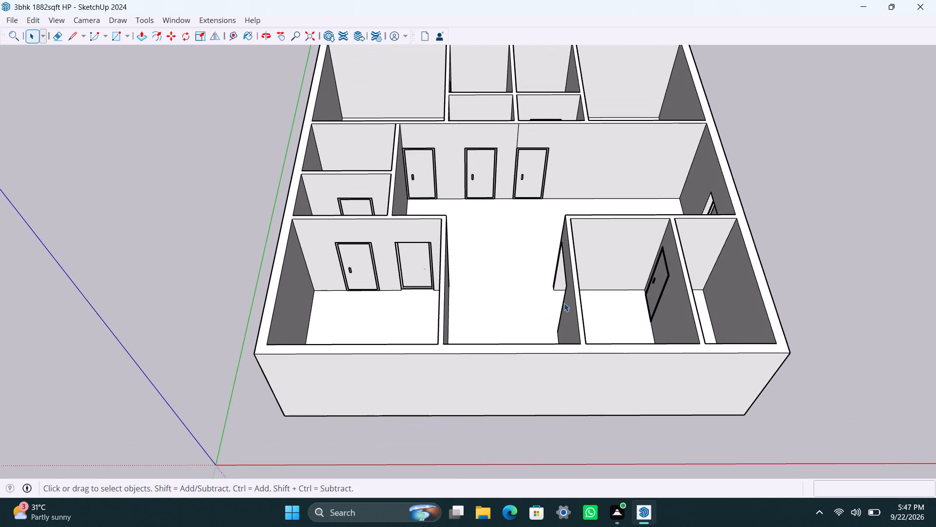
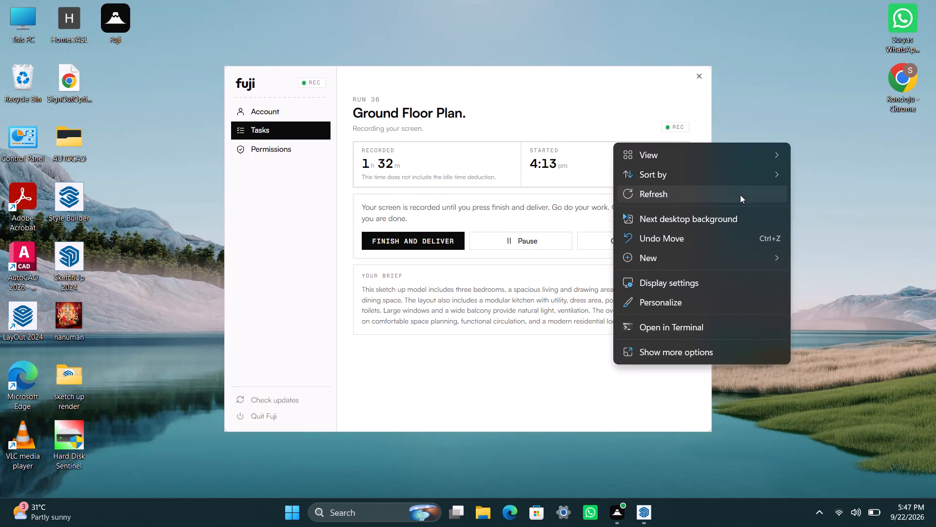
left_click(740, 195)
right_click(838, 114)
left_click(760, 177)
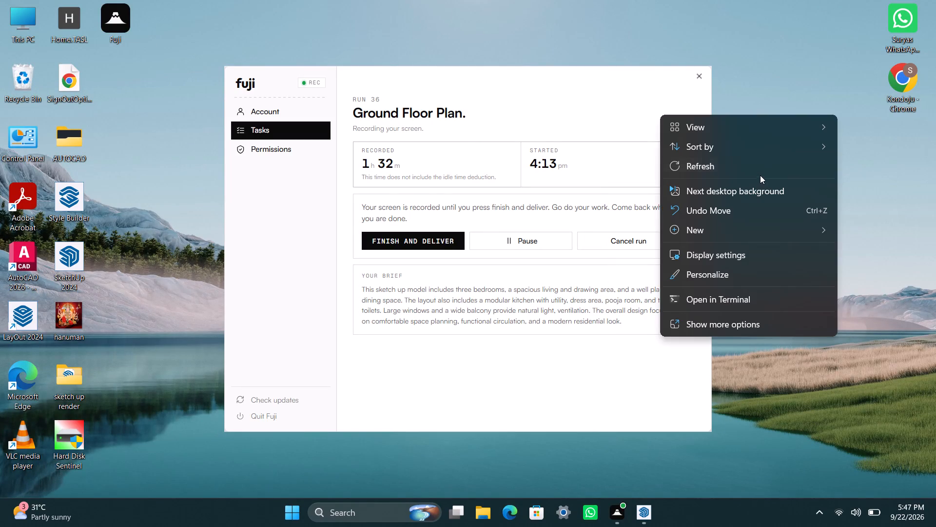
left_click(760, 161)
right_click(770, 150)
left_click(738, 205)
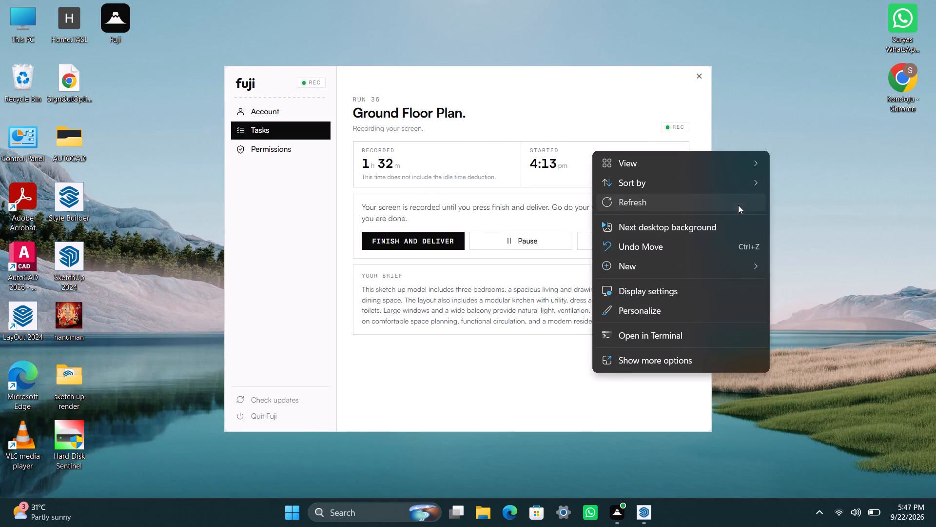
Switch to SketchUp, examine the house model's rooms and doors from several sides, and save the model.
left_click(642, 512)
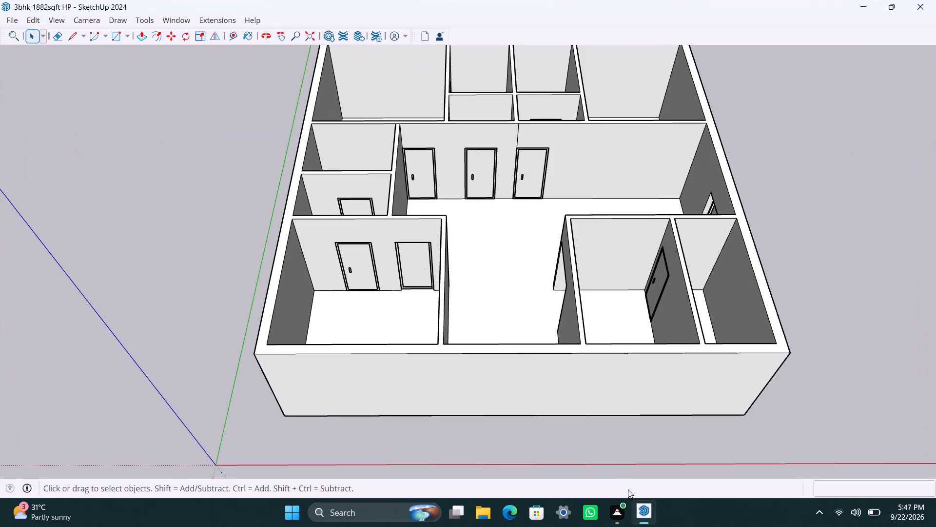
scroll(553, 294, "down", 2)
scroll(553, 290, "up", 2)
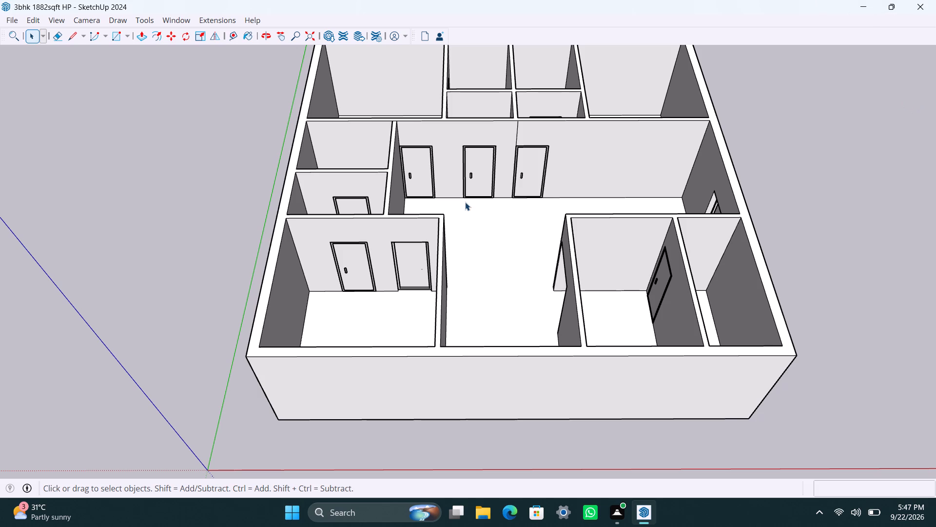
scroll(464, 208, "down", 5)
scroll(500, 197, "up", 4)
scroll(481, 216, "down", 4)
middle_click_drag(543, 252, 404, 295)
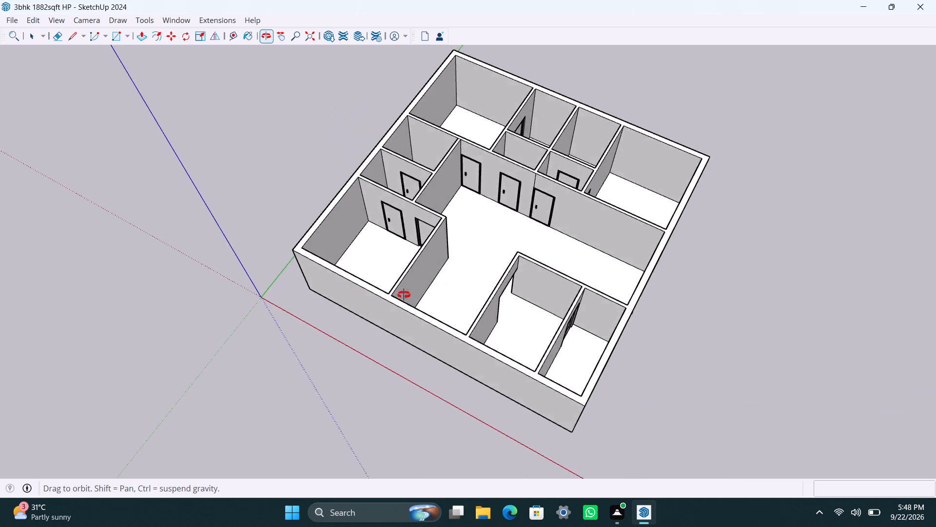
middle_click_drag(404, 295, 188, 230)
scroll(360, 291, "up", 7)
scroll(526, 346, "down", 5)
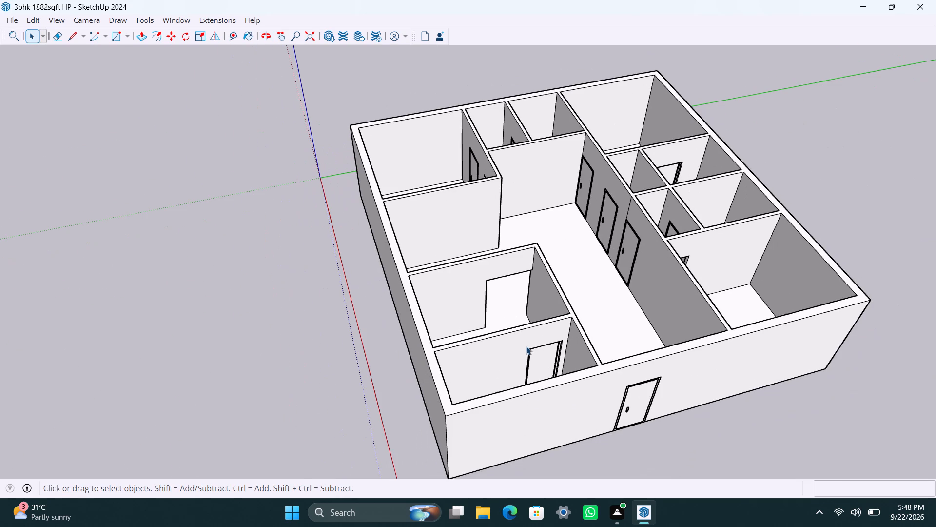
middle_click_drag(527, 346, 483, 337, "shift")
scroll(520, 332, "up", 4)
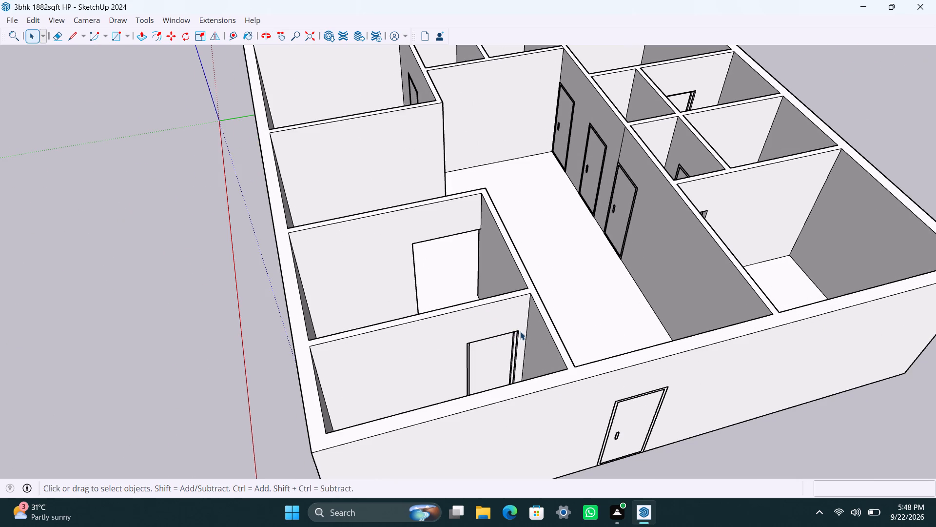
key("ctrl+s")
scroll(521, 331, "up", 3)
scroll(521, 320, "down", 9)
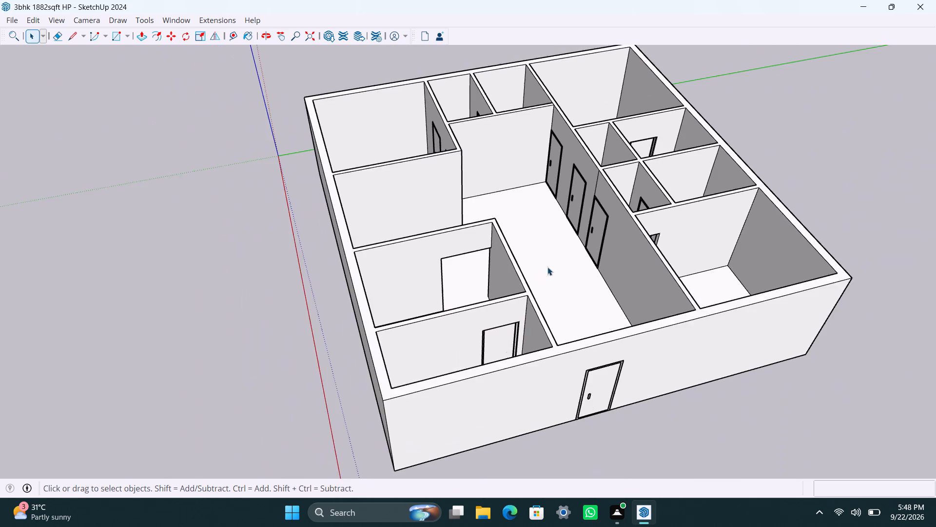
Run Fixit 101 twice on the whole house group, deselect it and save the model.
left_click(492, 376)
right_click(492, 376)
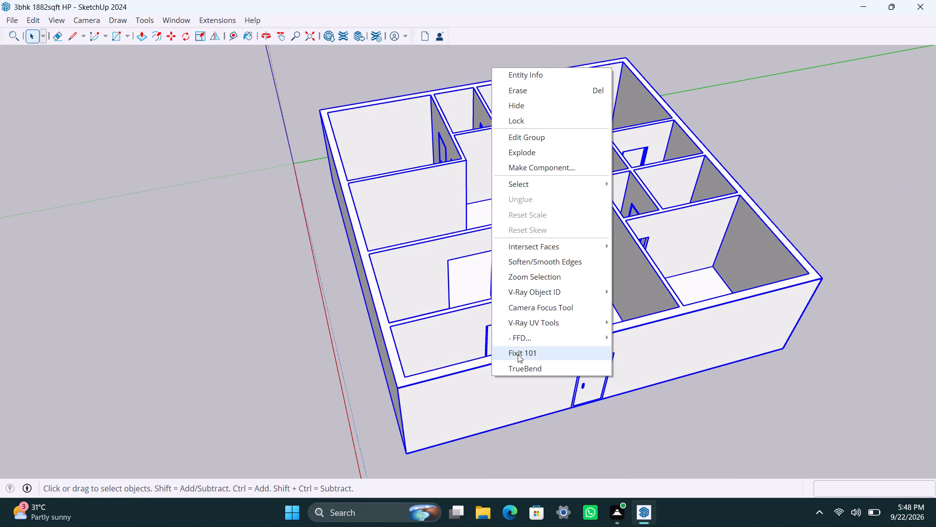
left_click(518, 354)
left_click(518, 311)
right_click(495, 389)
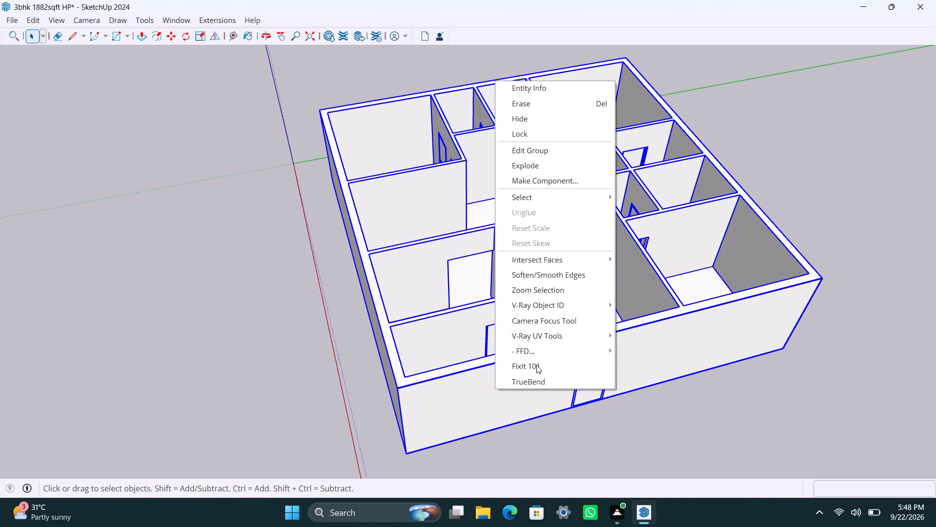
left_click(537, 362)
left_click(520, 314)
left_click(302, 343)
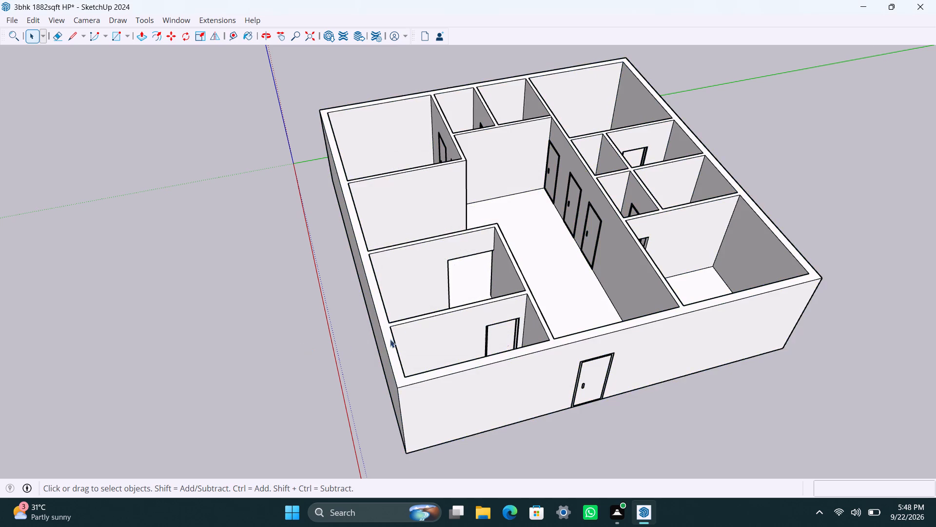
scroll(409, 322, "up", 3)
scroll(360, 368, "down", 4)
middle_click_drag(357, 368, 738, 453)
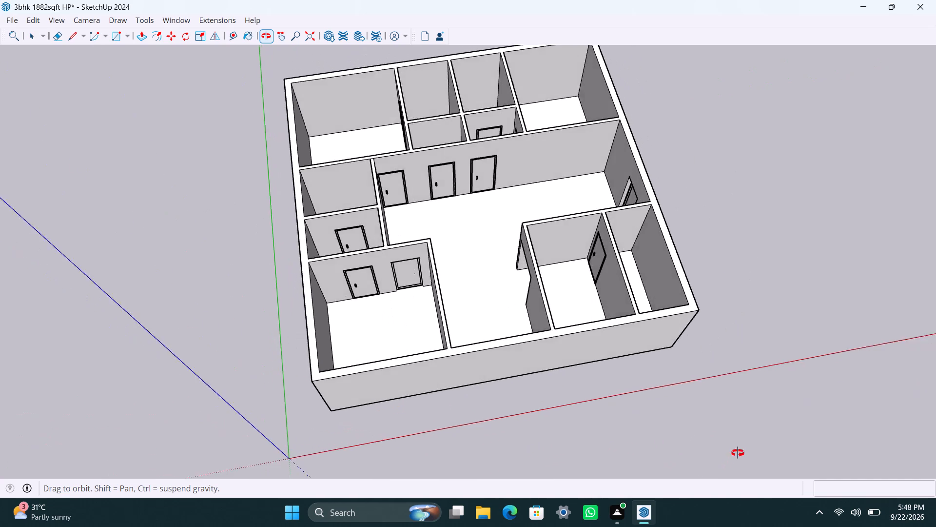
middle_click_drag(738, 453, 723, 439)
scroll(453, 281, "up", 2)
scroll(461, 266, "down", 3)
middle_click_drag(492, 320, 430, 353, "shift")
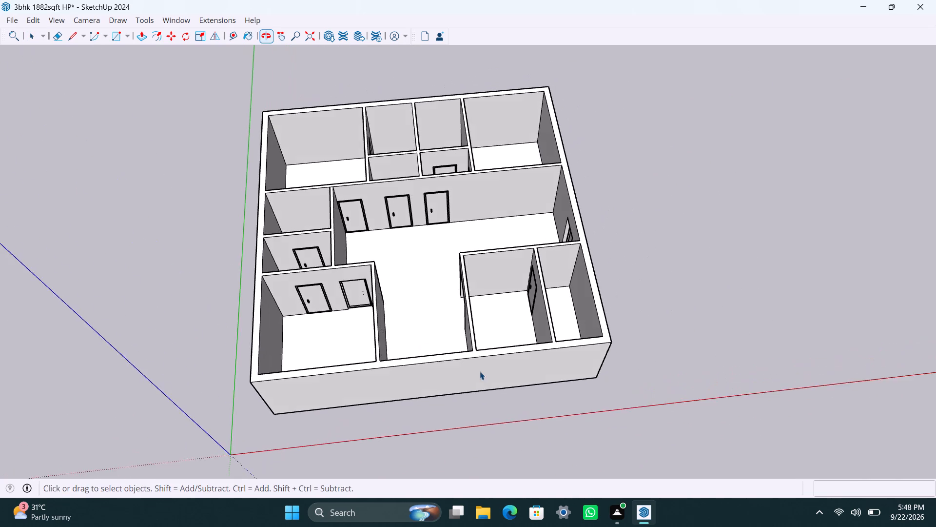
scroll(480, 371, "up", 2)
middle_click_drag(479, 373, 412, 378)
key("ctrl+s")
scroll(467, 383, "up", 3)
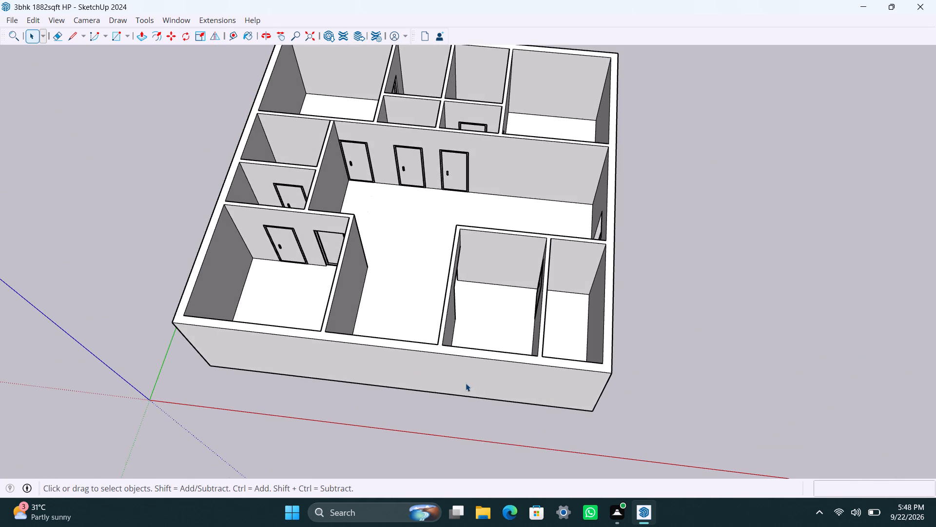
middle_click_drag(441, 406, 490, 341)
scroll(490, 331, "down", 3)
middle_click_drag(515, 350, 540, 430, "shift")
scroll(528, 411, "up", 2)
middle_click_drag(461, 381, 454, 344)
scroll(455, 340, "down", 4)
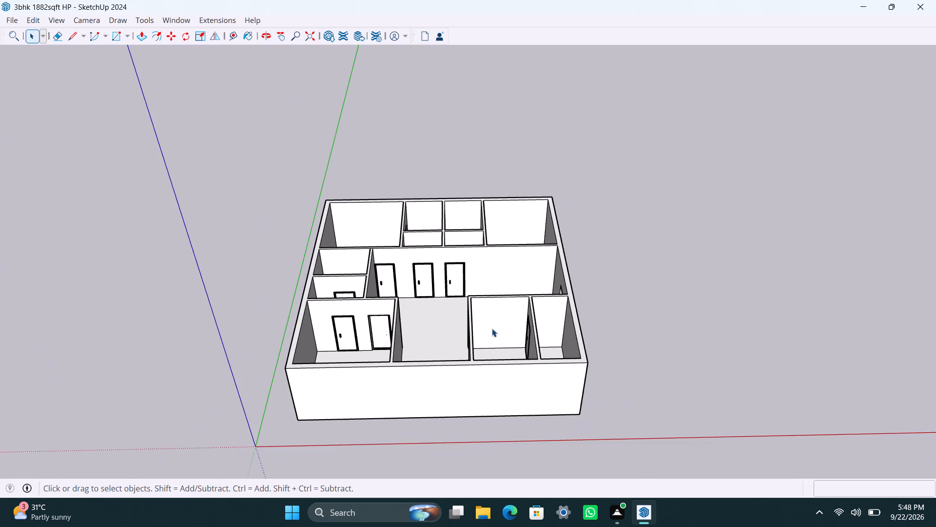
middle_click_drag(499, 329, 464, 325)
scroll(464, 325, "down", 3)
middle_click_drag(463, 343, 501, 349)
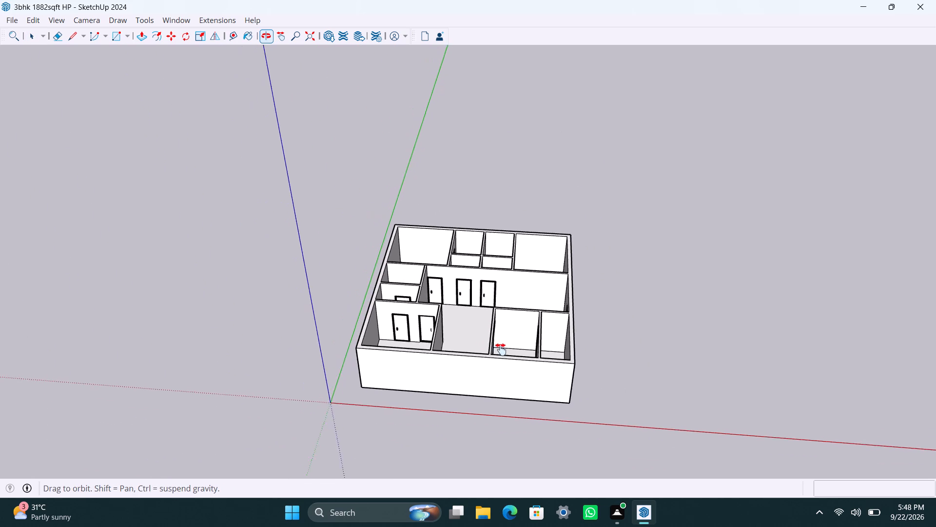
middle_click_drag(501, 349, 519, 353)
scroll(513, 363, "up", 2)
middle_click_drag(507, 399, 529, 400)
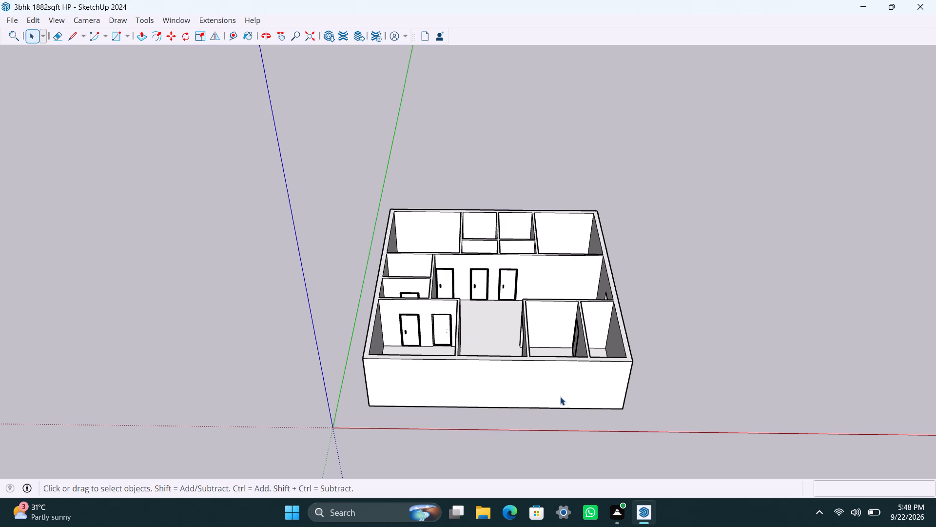
Open the house group and place vertical guides on the front wall, about 5' 2" from the corner nearest the origin and 5' further along.
scroll(391, 393, "up", 2)
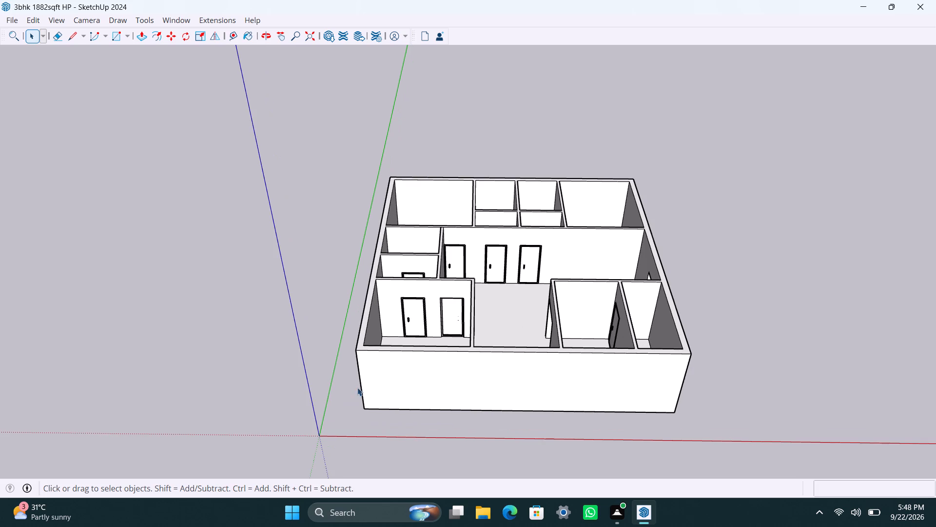
scroll(366, 388, "up", 3)
middle_click_drag(388, 376, 403, 310)
left_click(401, 303)
double_click(395, 314)
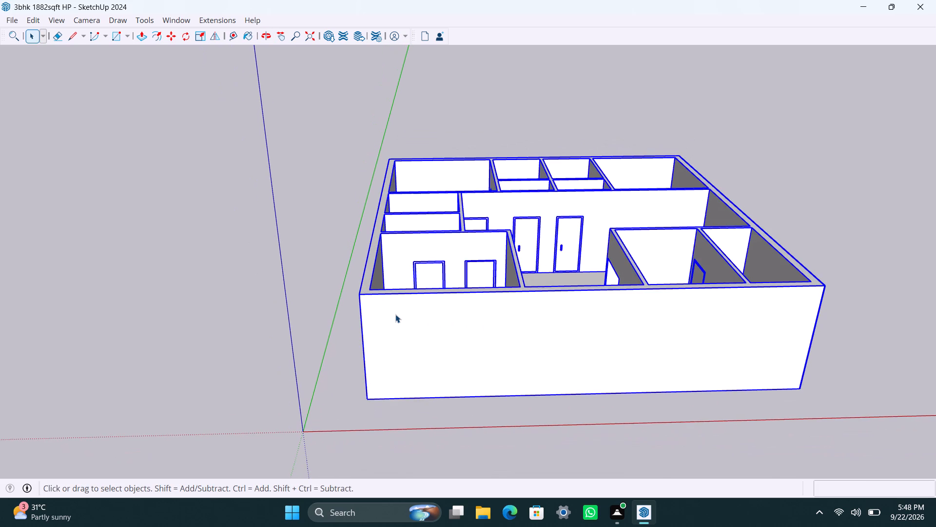
key("t")
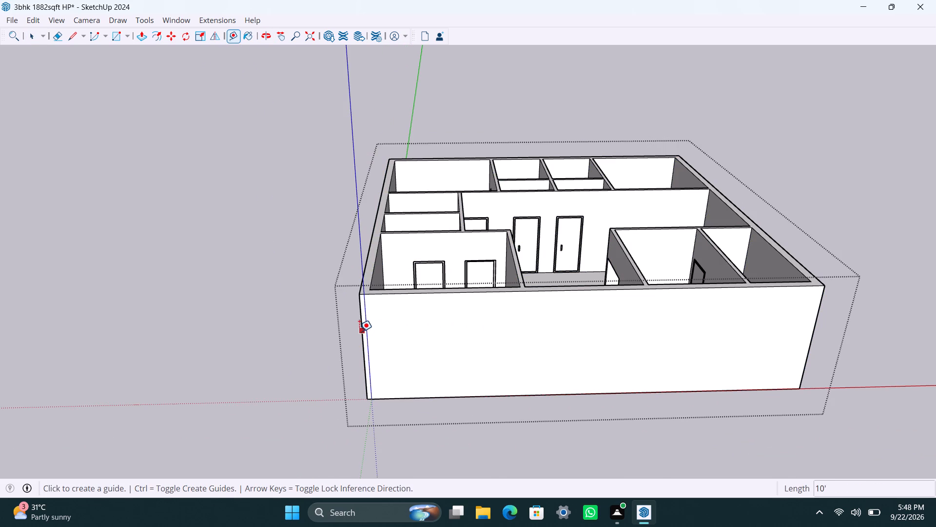
left_click(360, 329)
left_click(427, 325)
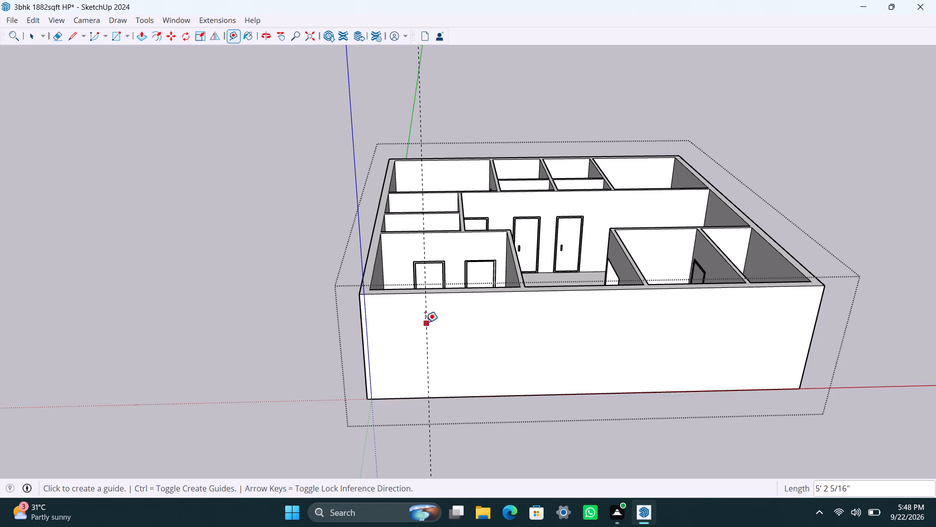
left_click(424, 322)
type("5'")
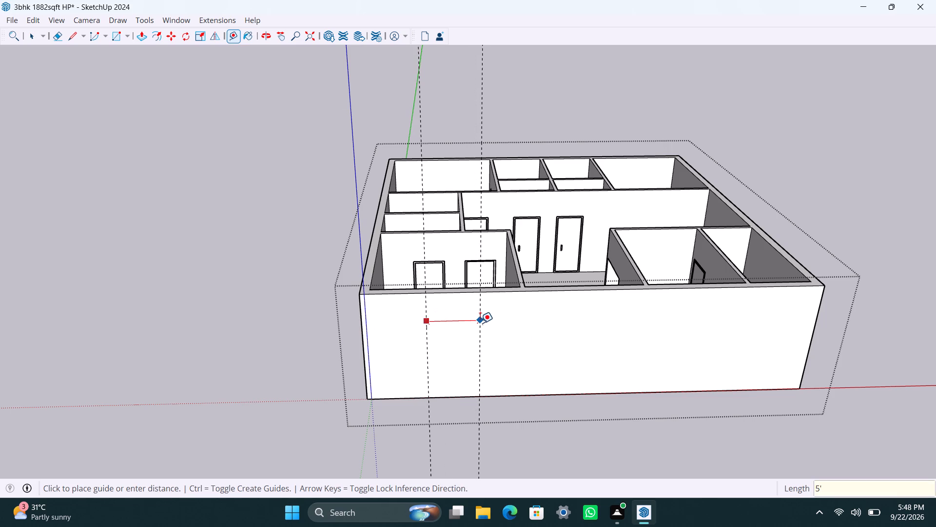
key("Return")
Place horizontal guides on the front wall 3' below its top edge and 4' below that guide.
left_click(463, 291)
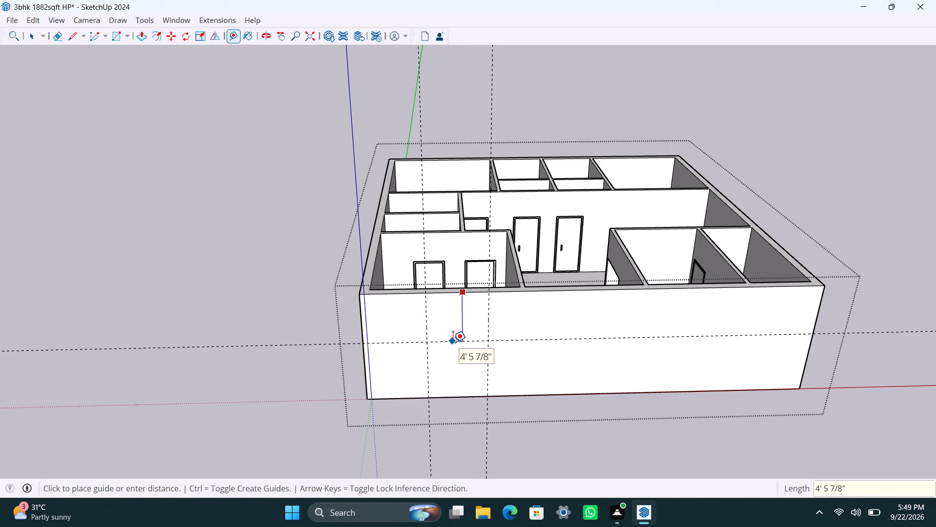
type("3'")
key("Return")
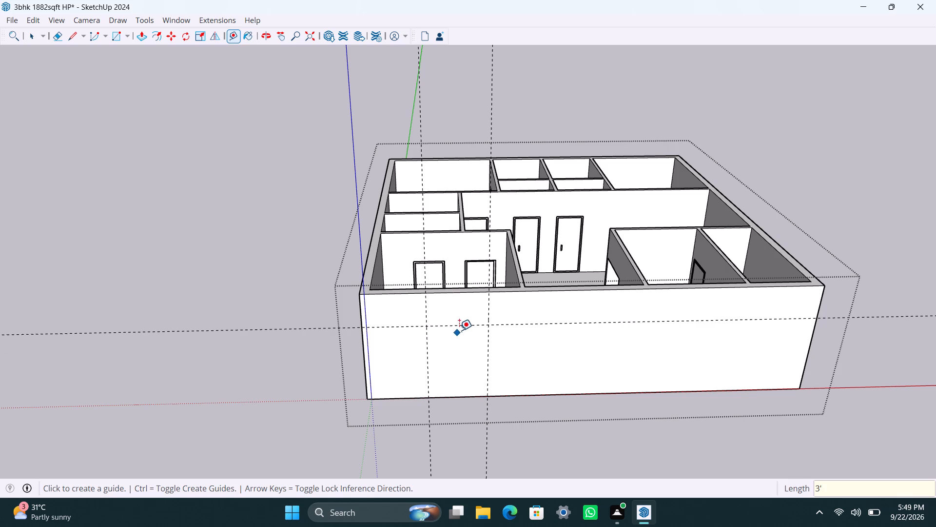
left_click(460, 329)
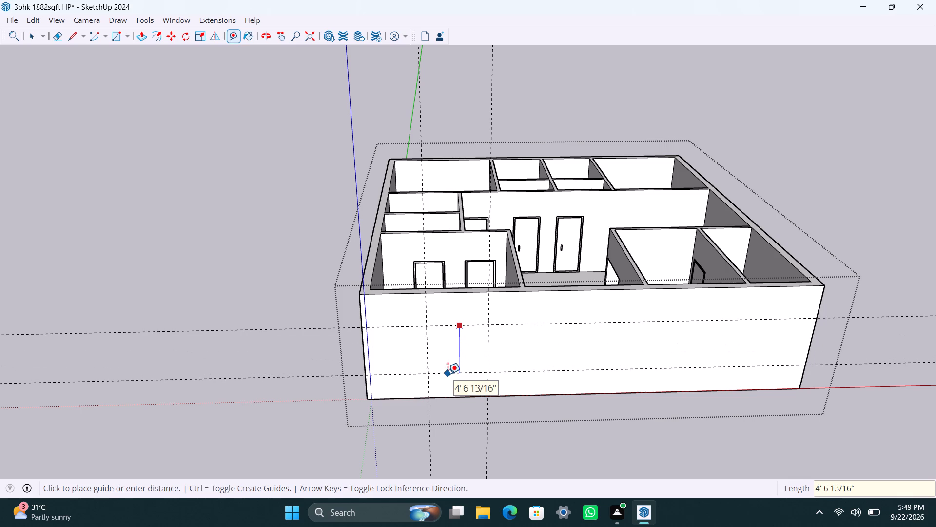
type("4'")
key("Return")
key("space")
Draw the 5' by 4' window rectangle between the guide intersections on the front wall.
key("r")
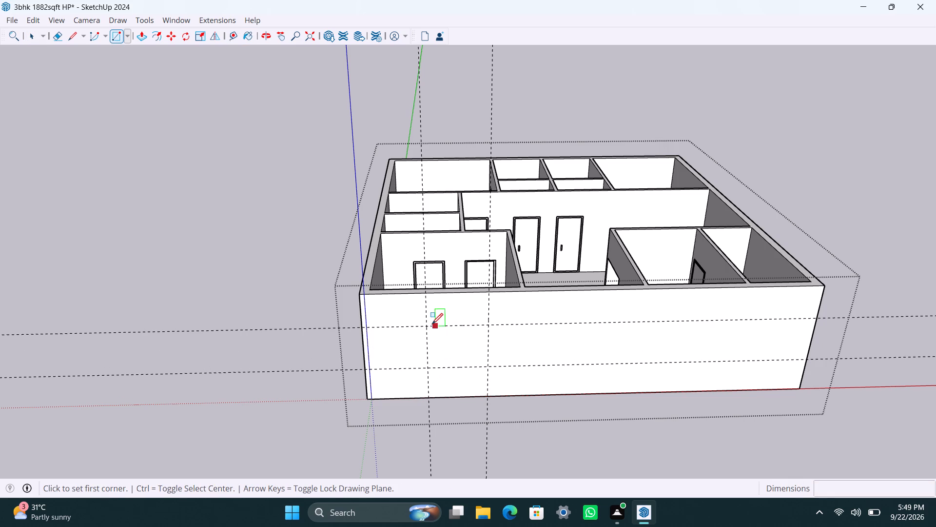
left_click(429, 324)
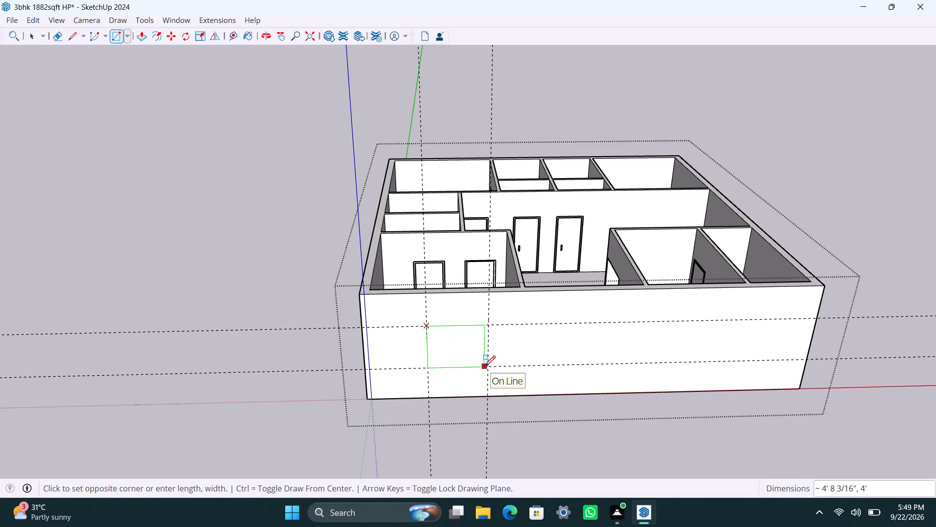
left_click(487, 366)
left_click(487, 366)
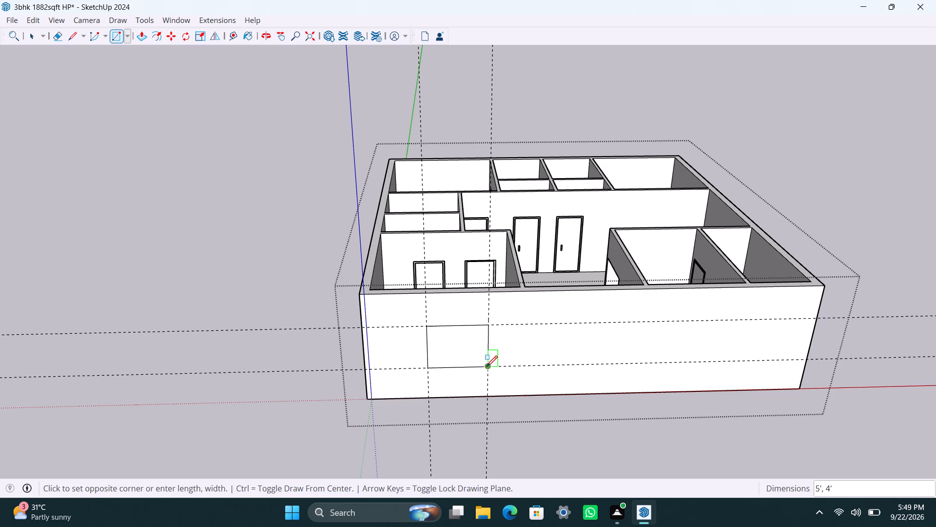
key("space")
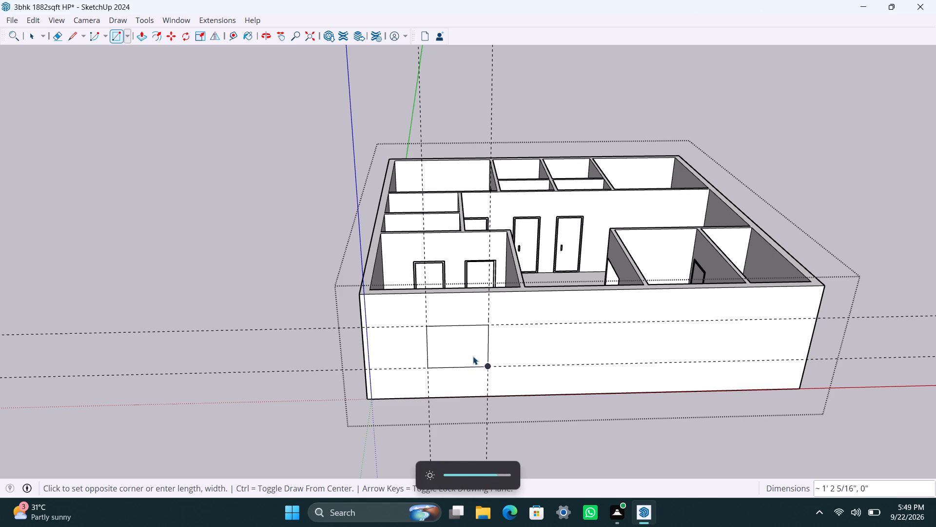
Push/Pull the window rectangle 9" into the front wall to cut the window opening.
left_click(472, 356)
key("p")
left_click(472, 356)
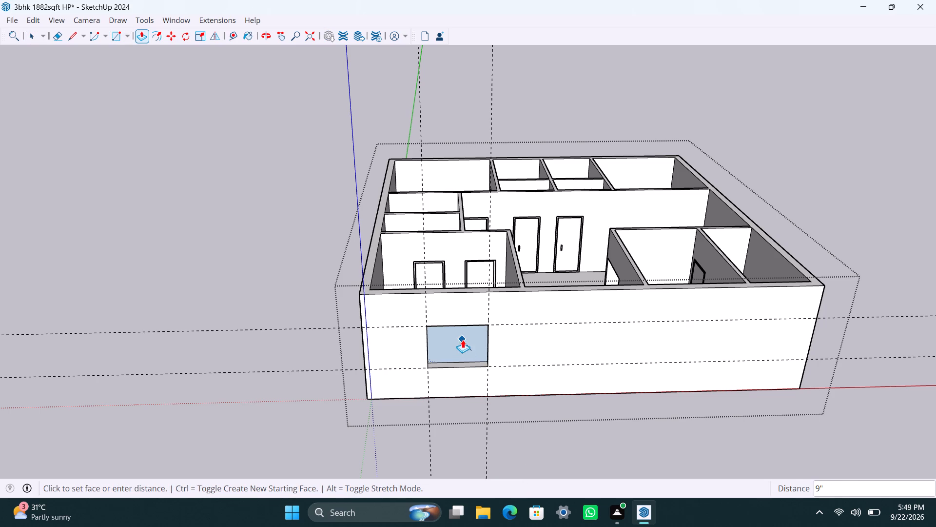
left_click(463, 340)
key("space")
Place two more vertical guides on the front wall, about 4' 6" beyond the window opening's far guide and 7' further along.
scroll(454, 342, "down", 2)
middle_click_drag(456, 349, 429, 347, "shift")
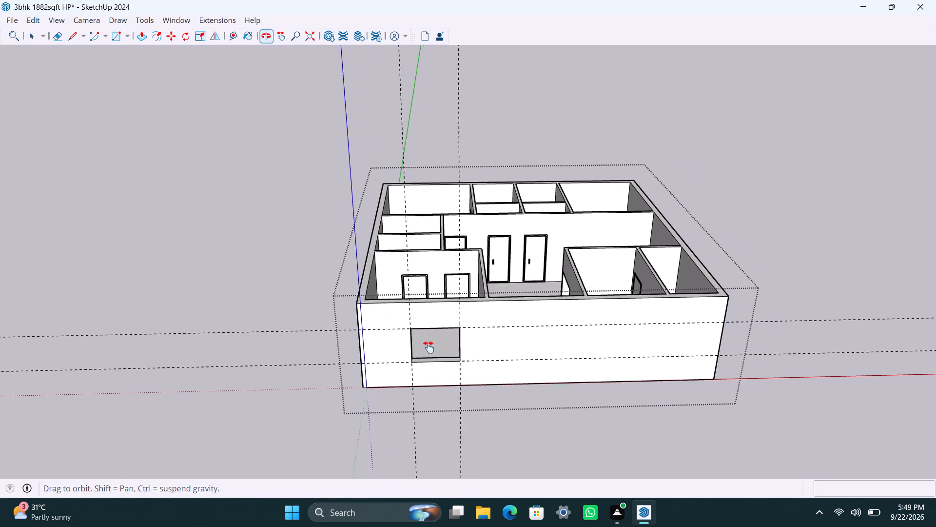
middle_click_drag(429, 347, 382, 341, "shift")
key("t")
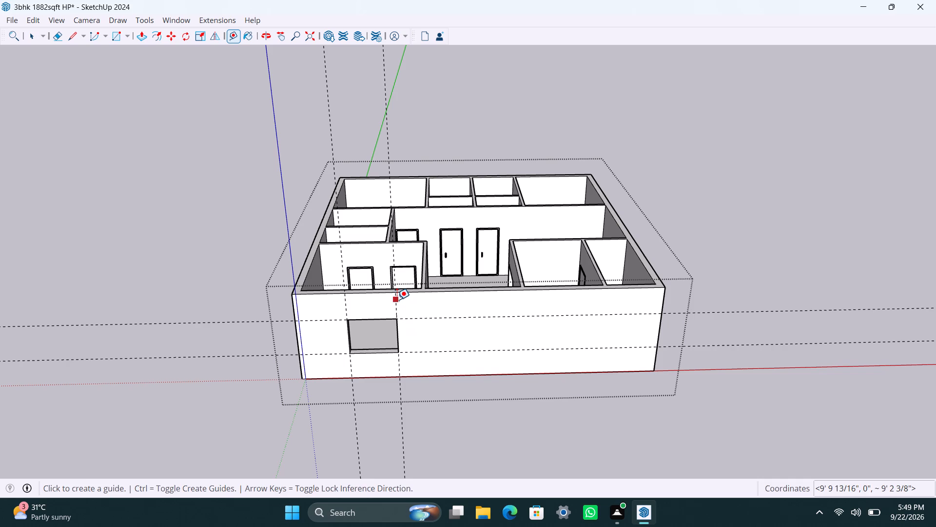
left_click(396, 300)
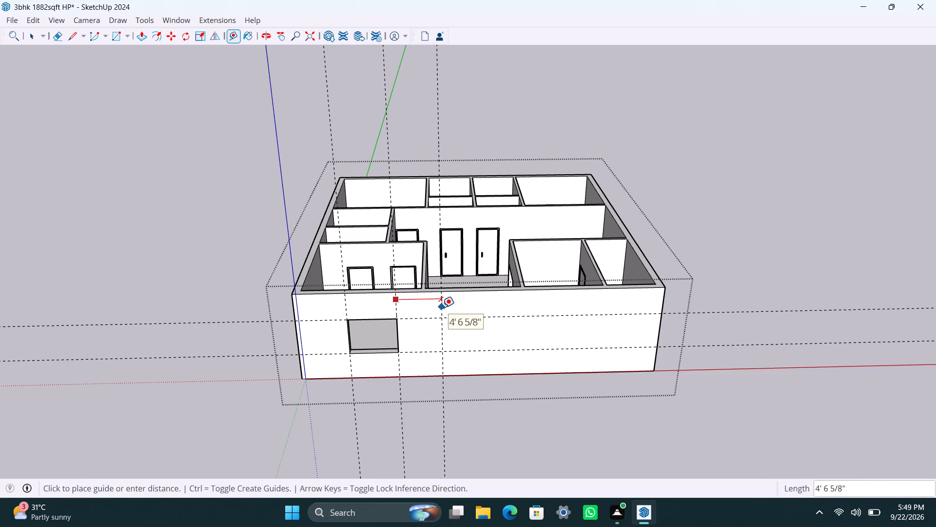
left_click(442, 307)
left_click(440, 305)
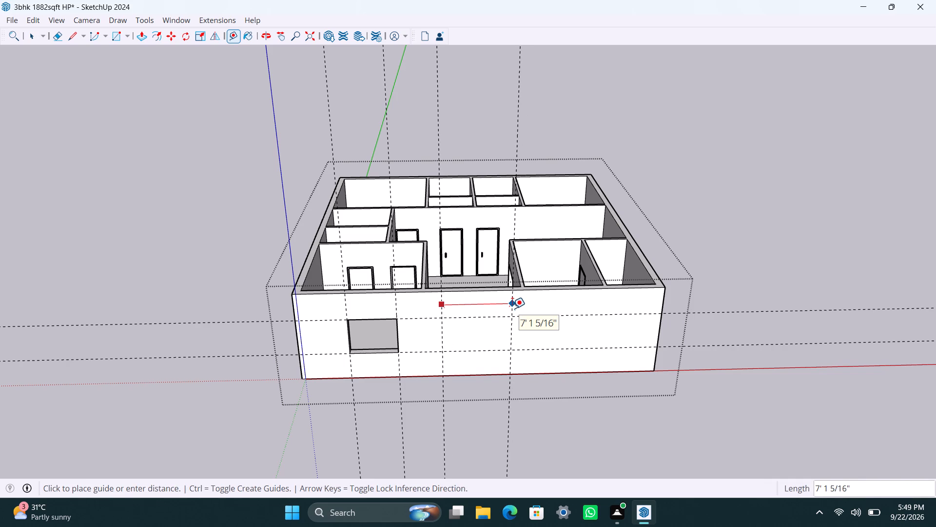
type("7'")
key("Return")
key("space")
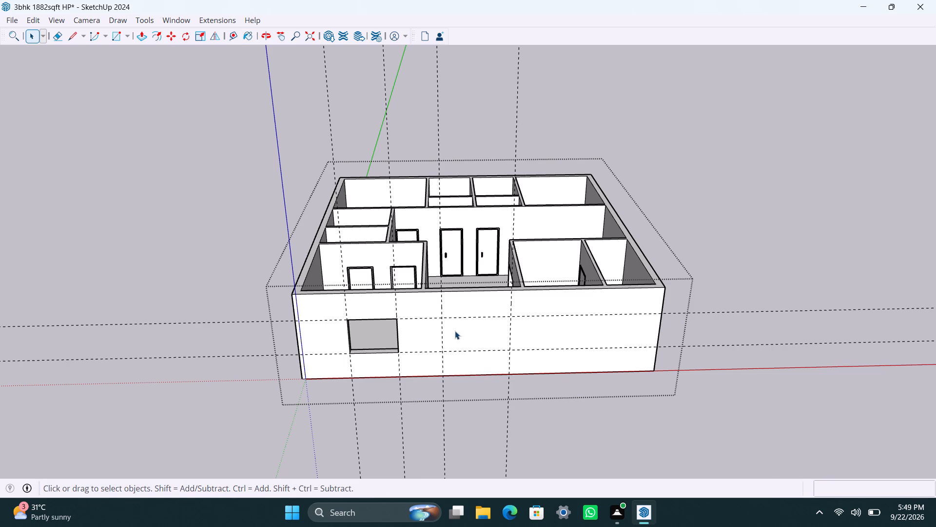
Undo the last two vertical guides placed on the front wall beyond the first window opening.
scroll(455, 331, "up", 1)
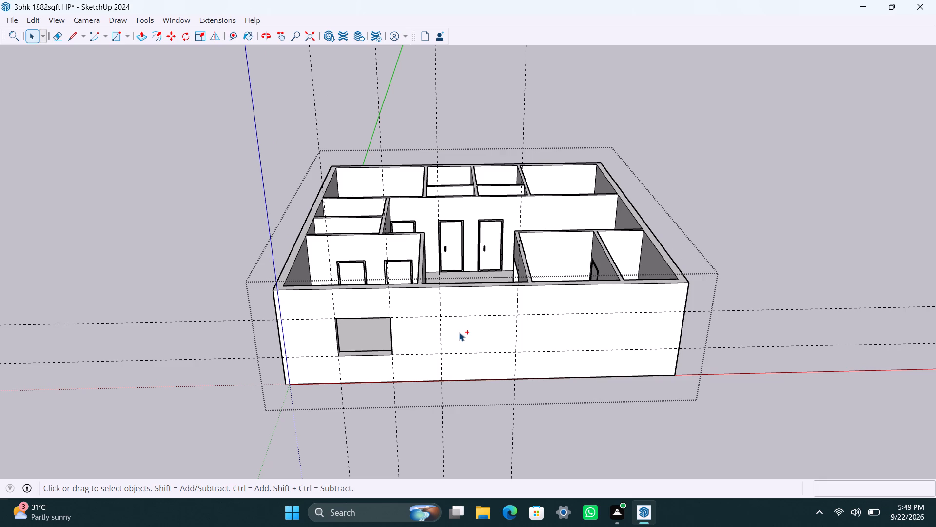
key("ctrl+z")
key("ctrl+z")
Place two vertical guides on the front wall, just over 5' beyond the first window opening's far guide and 5' further along.
key("t")
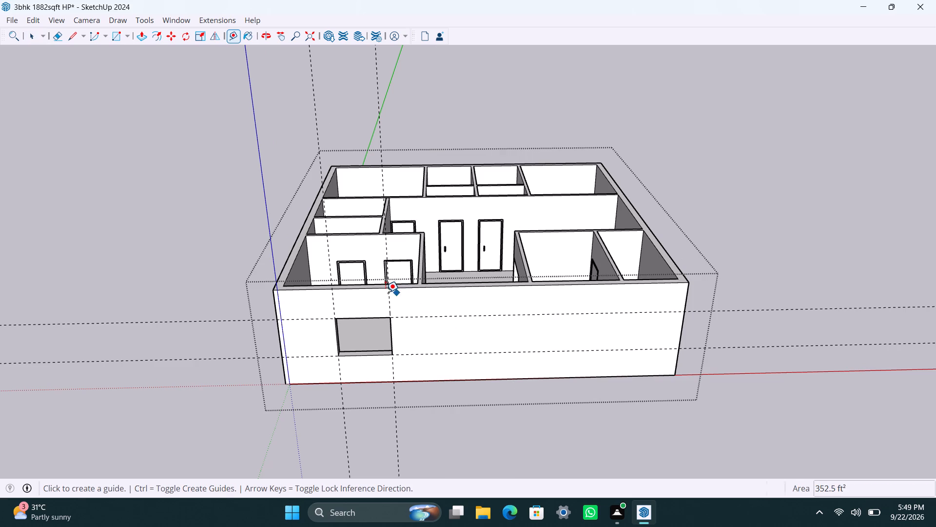
left_click_drag(386, 295, 391, 297)
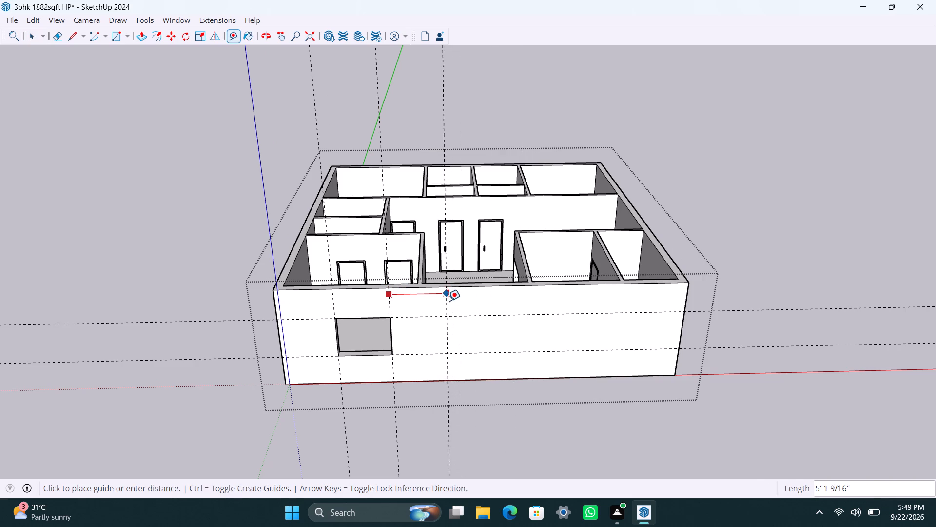
left_click(452, 305)
left_click(452, 303)
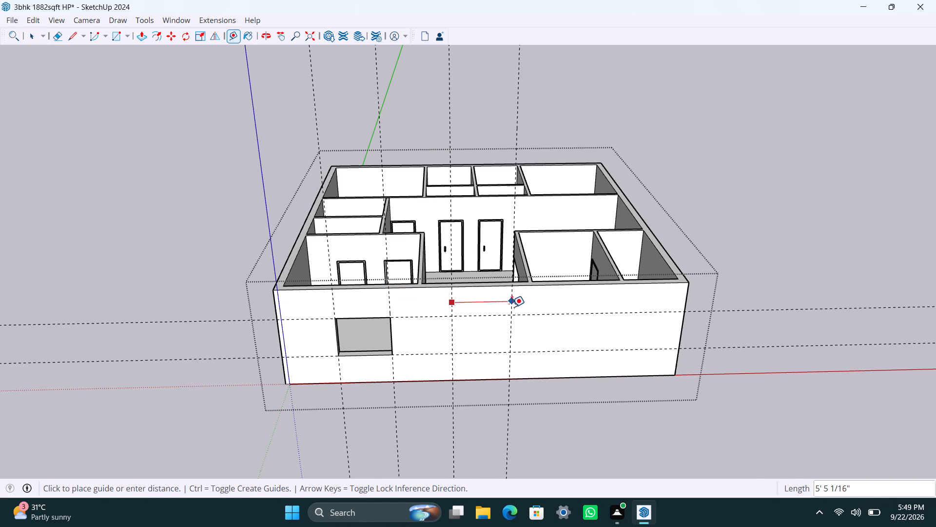
type("5'")
key("Return")
key("space")
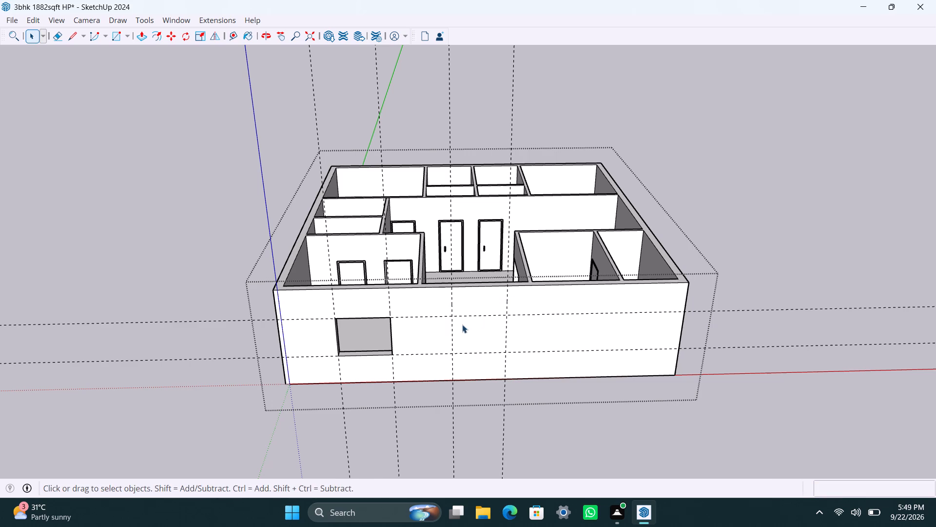
Draw the second window rectangle, 5' wide, between the new vertical and the horizontal guide intersections on the front wall.
key("r")
left_click(455, 316)
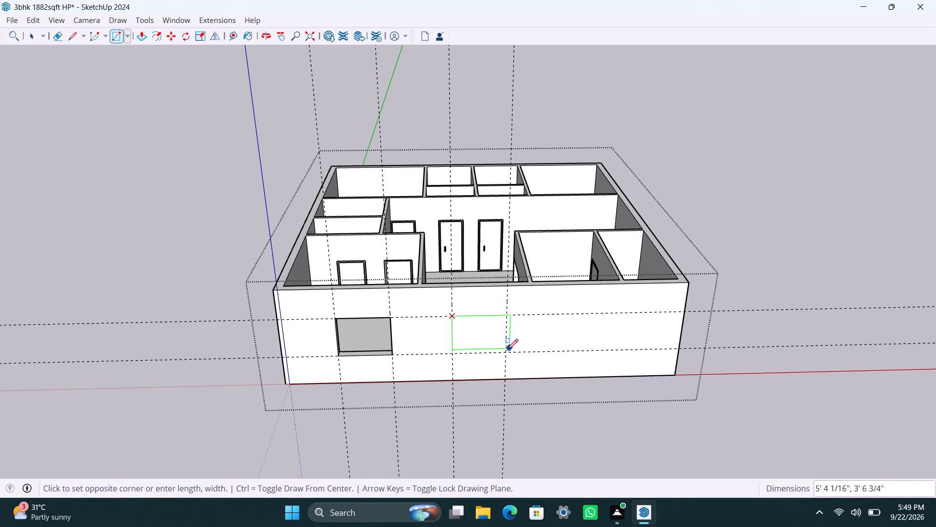
left_click(507, 350)
key("space")
Push/Pull the second window rectangle through the front wall's thickness to cut the opening.
left_click(496, 342)
key("p")
left_click(496, 342)
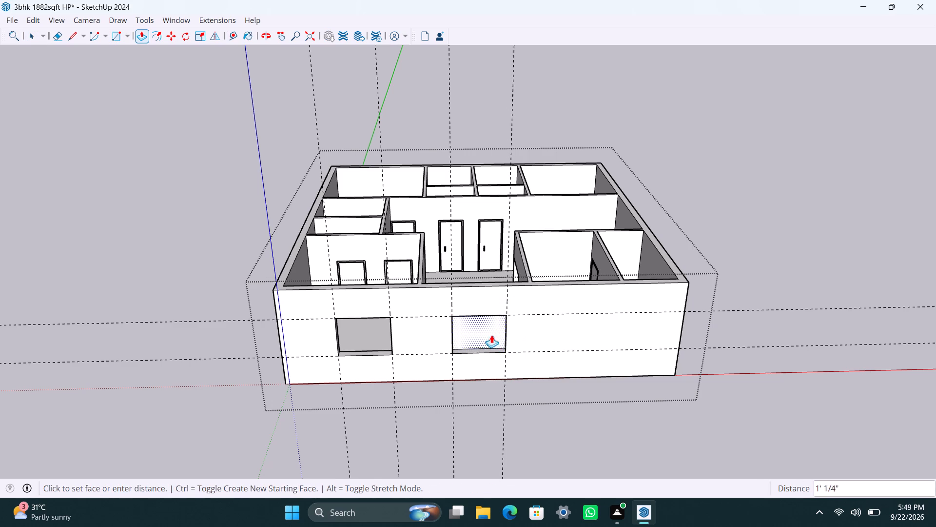
left_click(486, 329)
key("space")
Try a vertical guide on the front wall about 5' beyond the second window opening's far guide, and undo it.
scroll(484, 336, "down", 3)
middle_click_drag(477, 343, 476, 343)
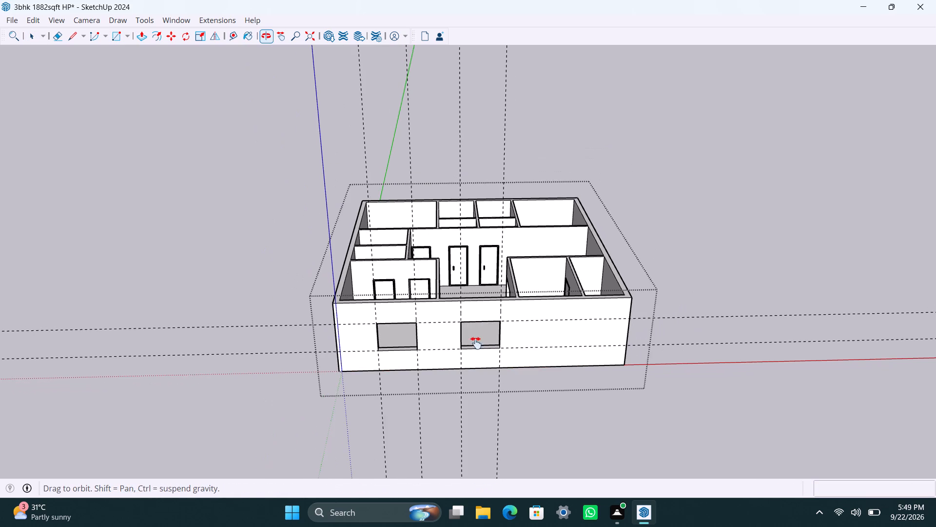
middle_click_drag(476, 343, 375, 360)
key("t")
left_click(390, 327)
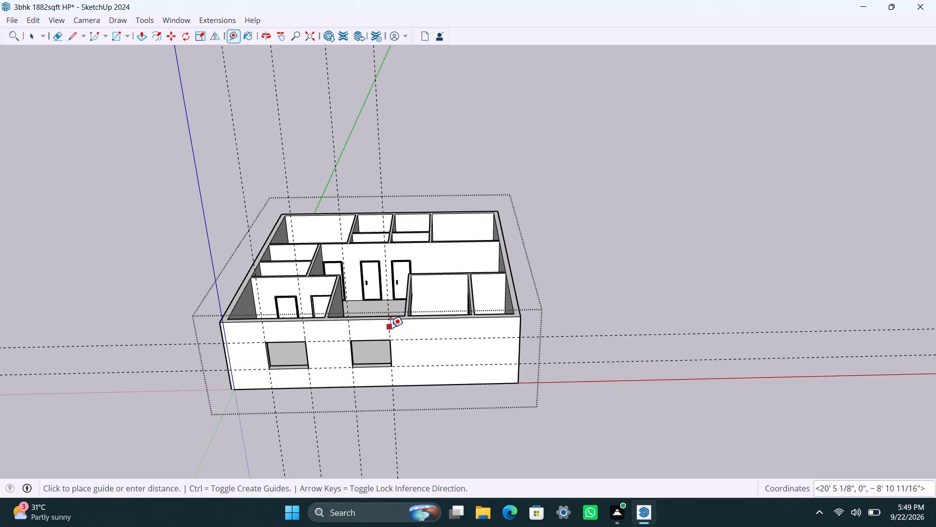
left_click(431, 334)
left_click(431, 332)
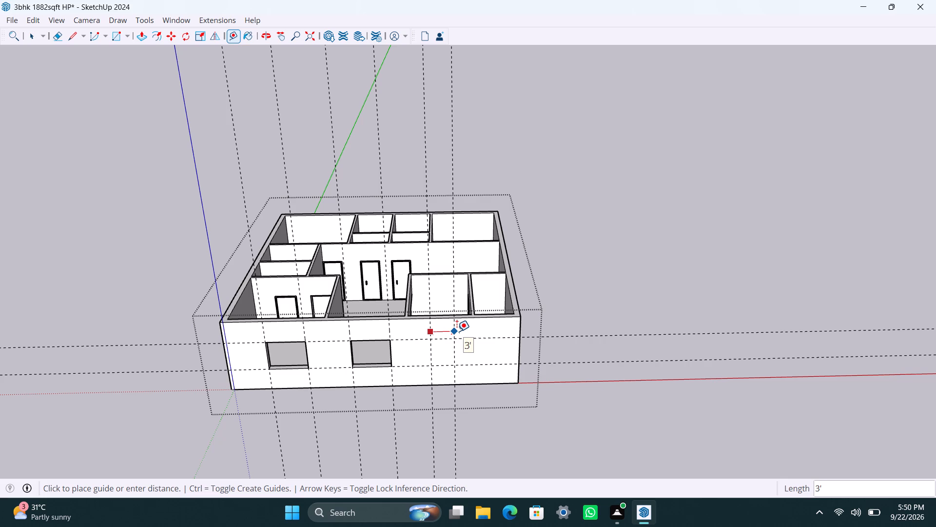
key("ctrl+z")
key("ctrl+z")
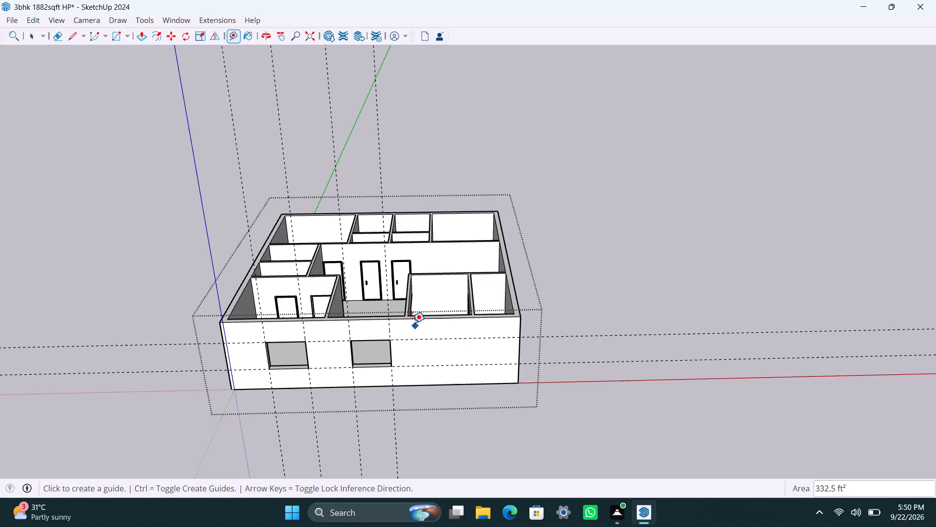
Place two vertical guides on the front wall, about 4' 2" beyond the second window opening and about 4' further along, undoing any extra guide.
left_click(391, 331)
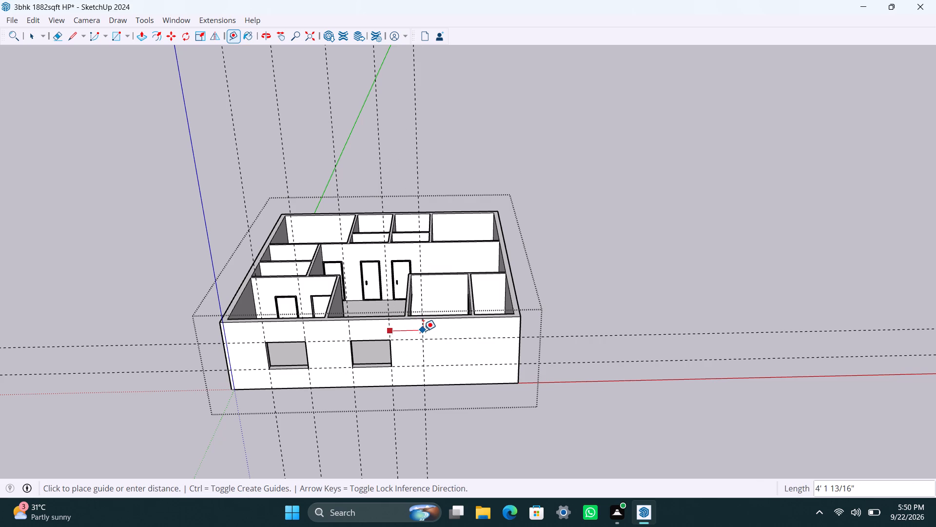
left_click(423, 331)
left_click_drag(424, 330, 452, 334)
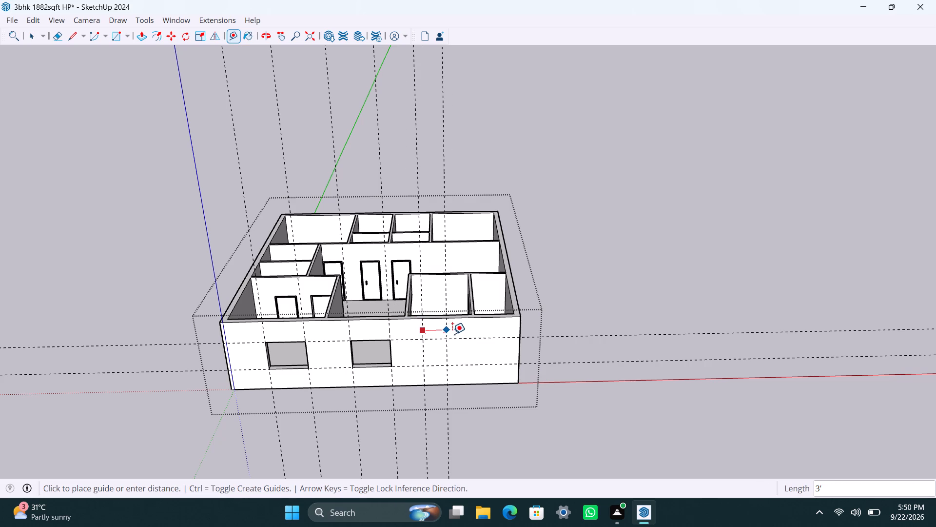
left_click_drag(452, 334, 457, 334)
left_click(456, 335)
type("4'")
key("Return")
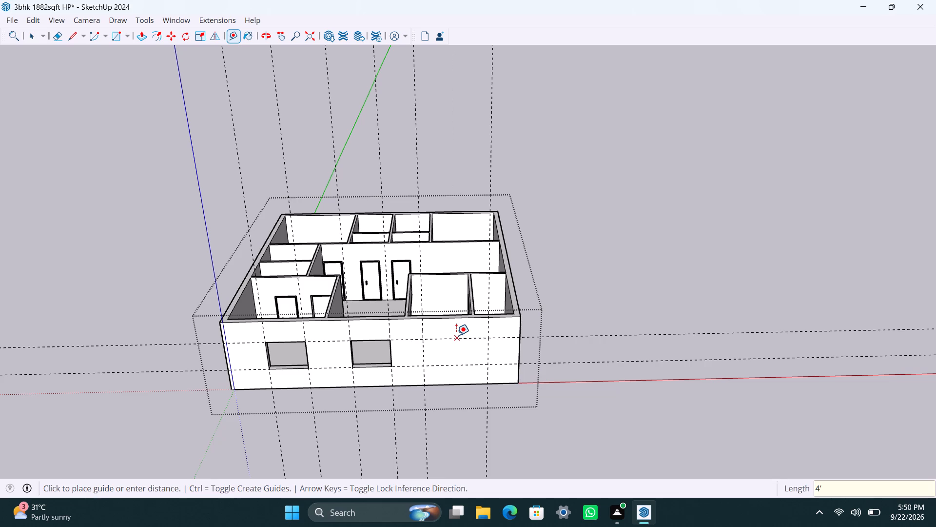
key("space")
key("ctrl+z")
Draw the third window rectangle, about 4' wide, between the guide intersections on the front wall.
scroll(443, 330, "up", 1)
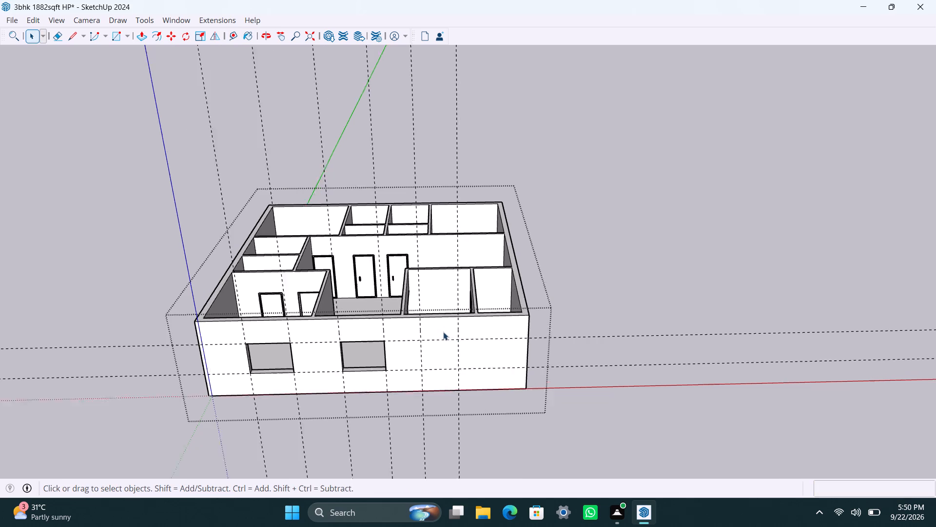
scroll(443, 332, "up", 4)
key("r")
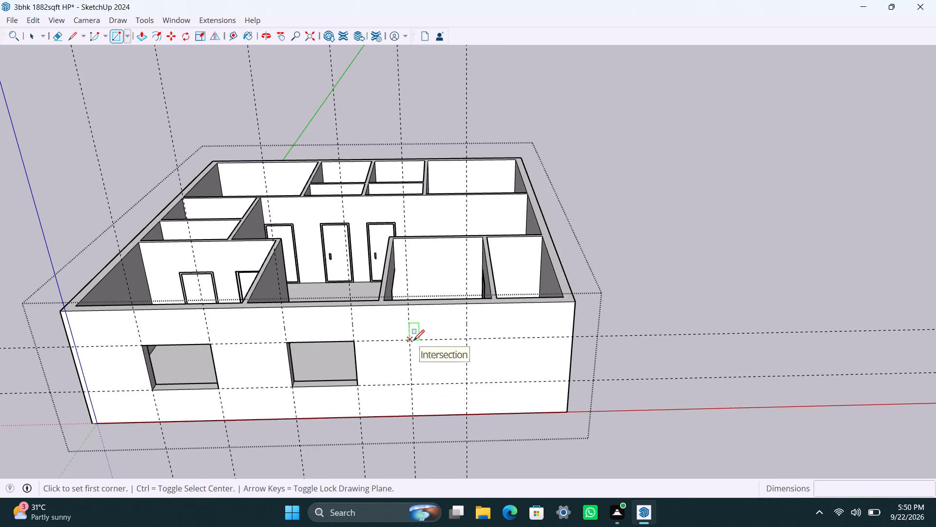
left_click(413, 341)
left_click(465, 383)
key("space")
Push/Pull the third window rectangle through the front wall's thickness to cut the opening, undoing any push that stops short.
left_click(458, 375)
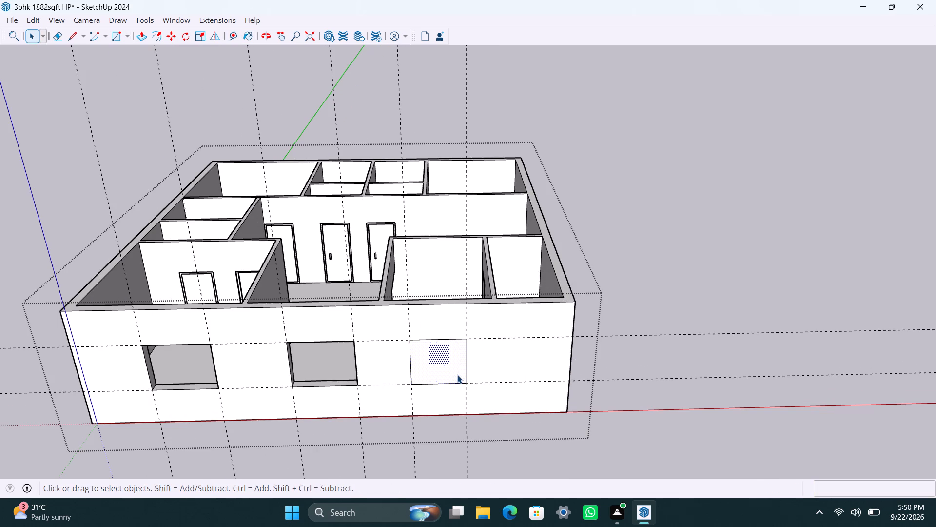
key("p")
left_click_drag(457, 375, 455, 368)
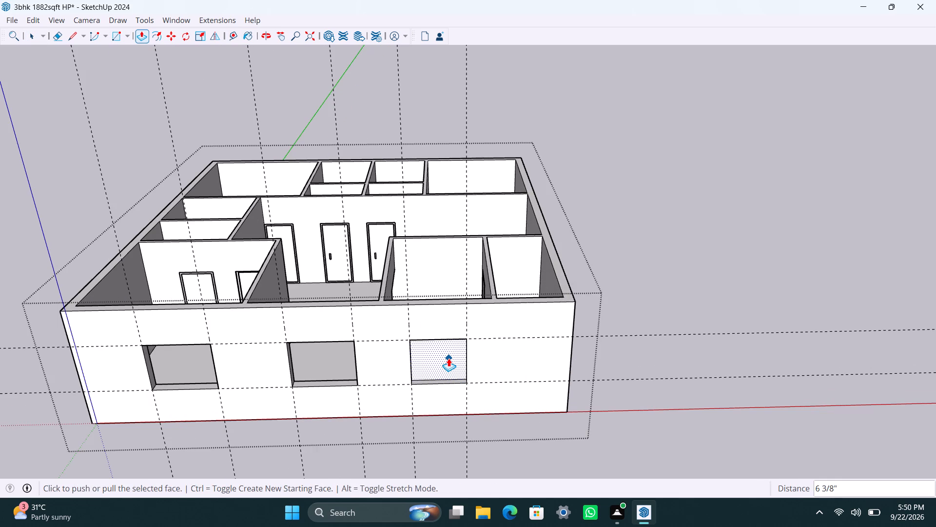
key("ctrl+z")
left_click_drag(443, 363, 441, 350)
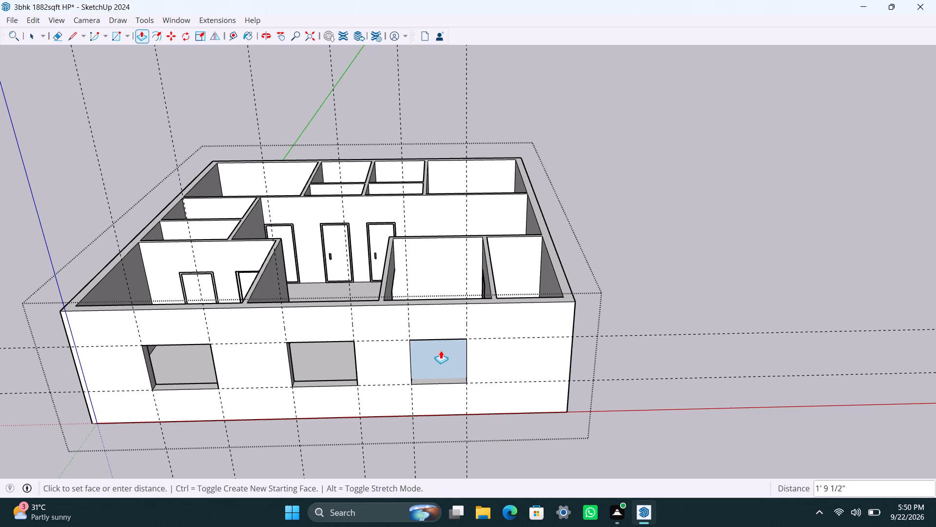
left_click_drag(441, 350, 440, 357)
key("space")
Place two vertical guides on the exterior wall with the entrance door, about 19' 10" from the corner on the three-window side and 3' further along.
scroll(473, 333, "down", 5)
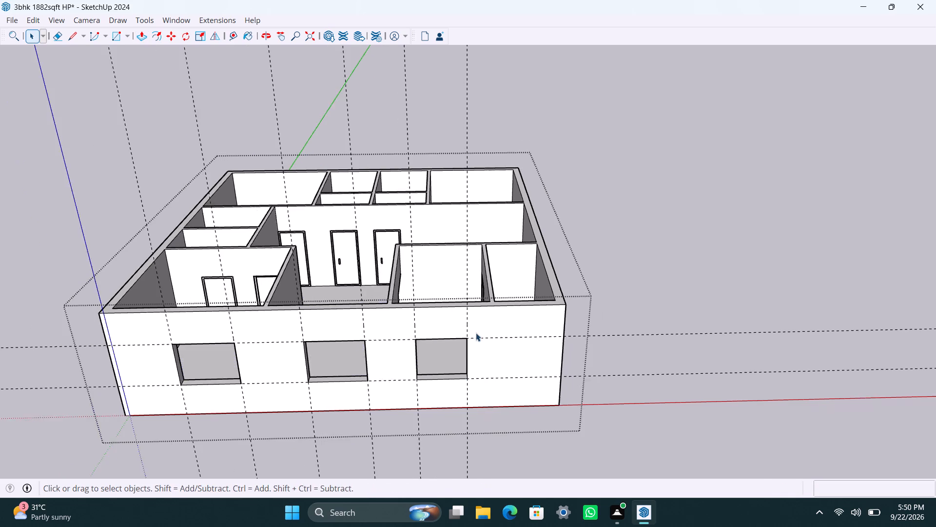
middle_click_drag(527, 339, 59, 402)
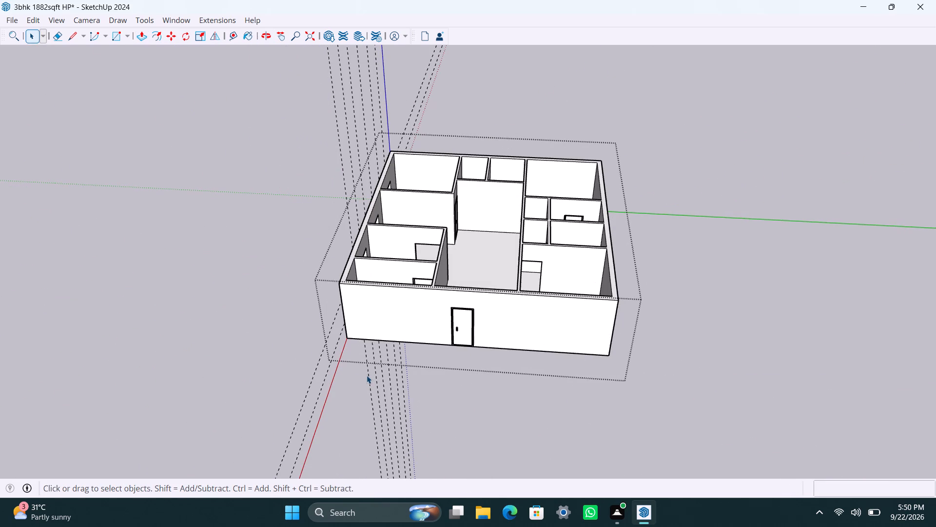
scroll(509, 363, "up", 1)
scroll(418, 326, "up", 3)
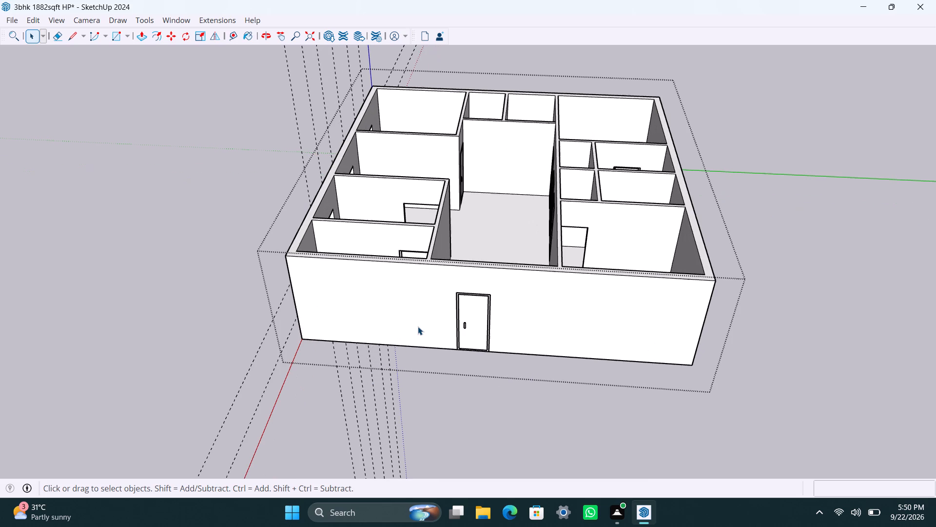
scroll(504, 337, "down", 1)
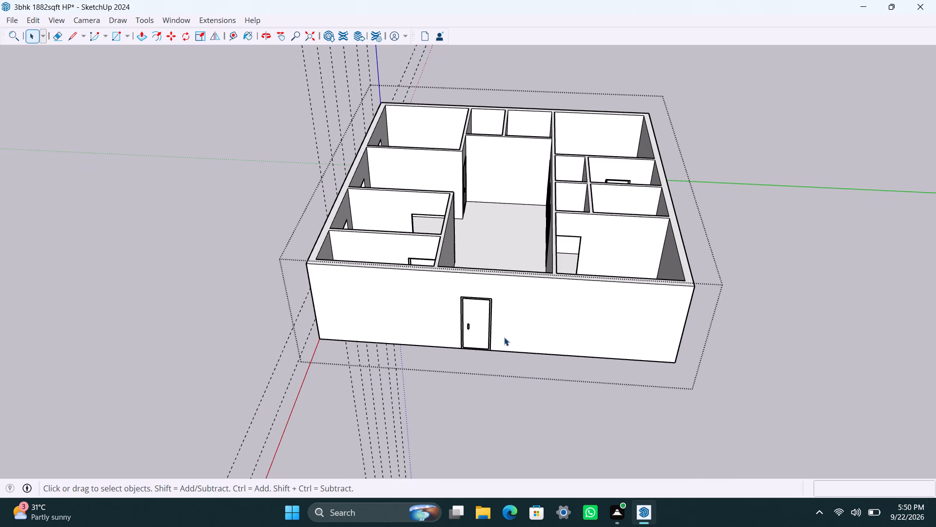
scroll(504, 337, "down", 1)
scroll(504, 337, "up", 1)
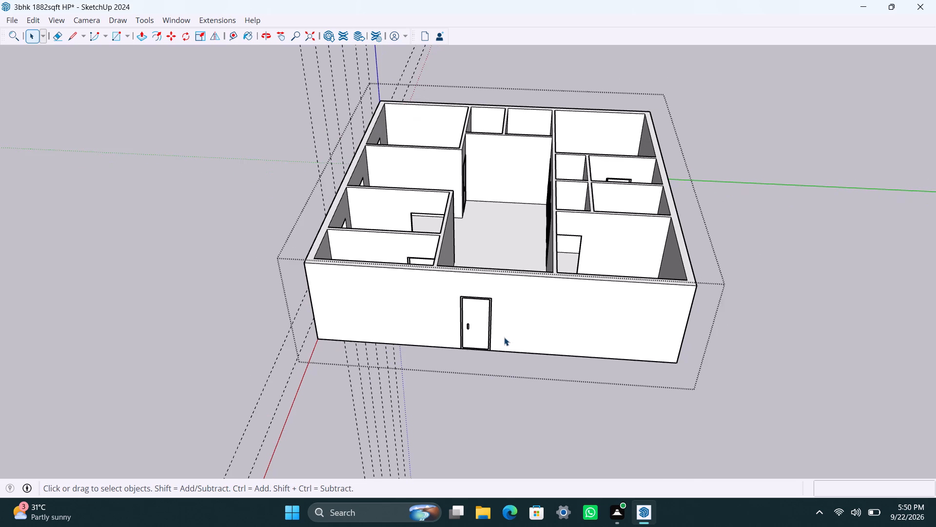
scroll(504, 337, "up", 3)
key("t")
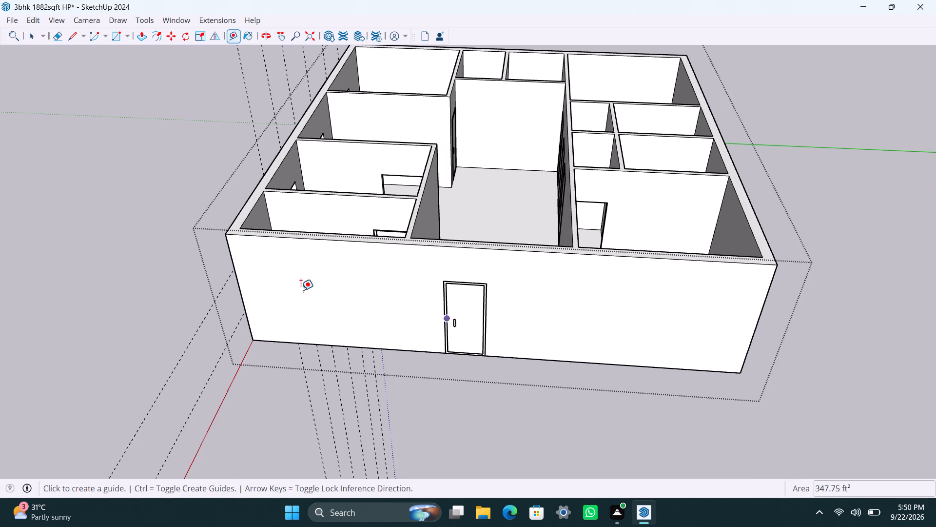
left_click_drag(237, 285, 518, 296)
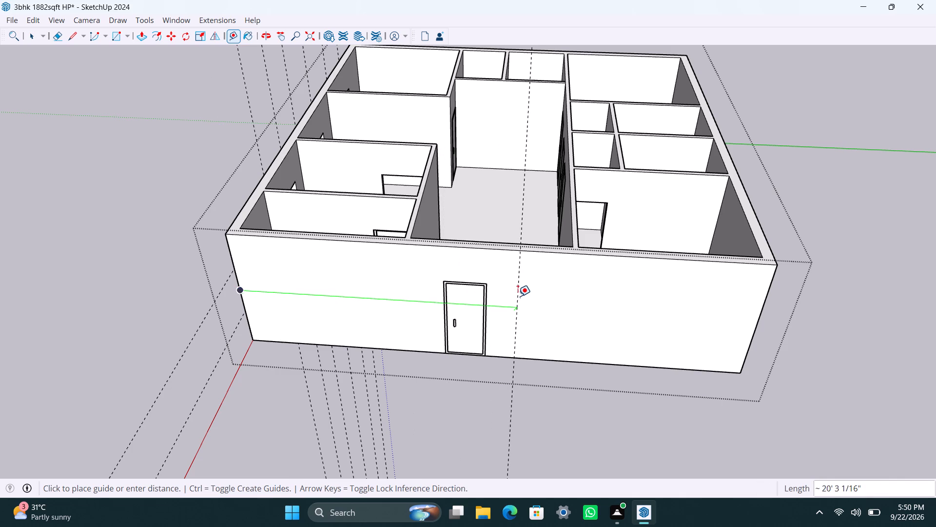
left_click_drag(518, 296, 512, 284)
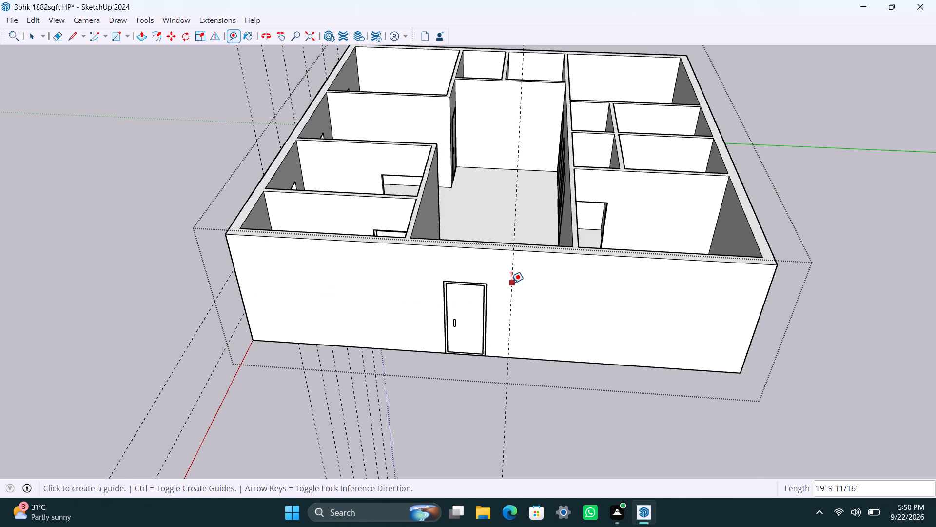
left_click_drag(511, 283, 555, 288)
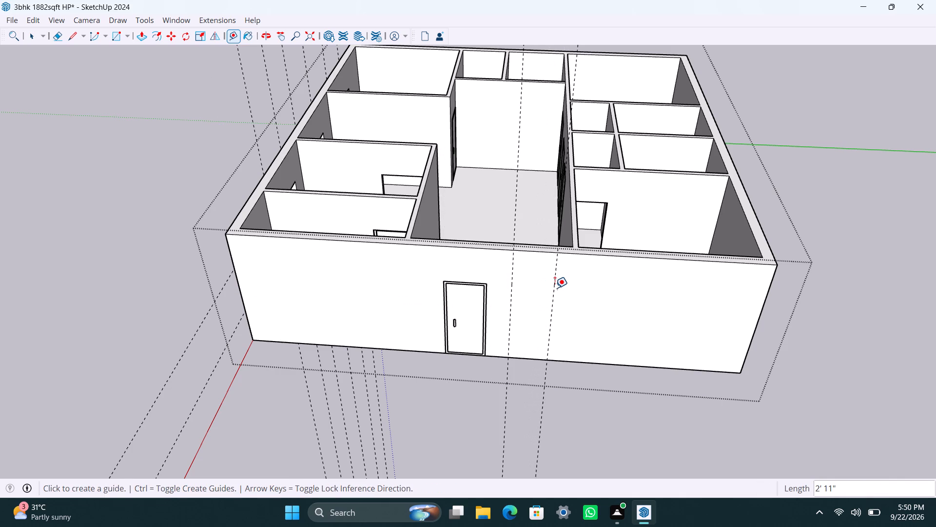
type("3'")
key("Return")
key("space")
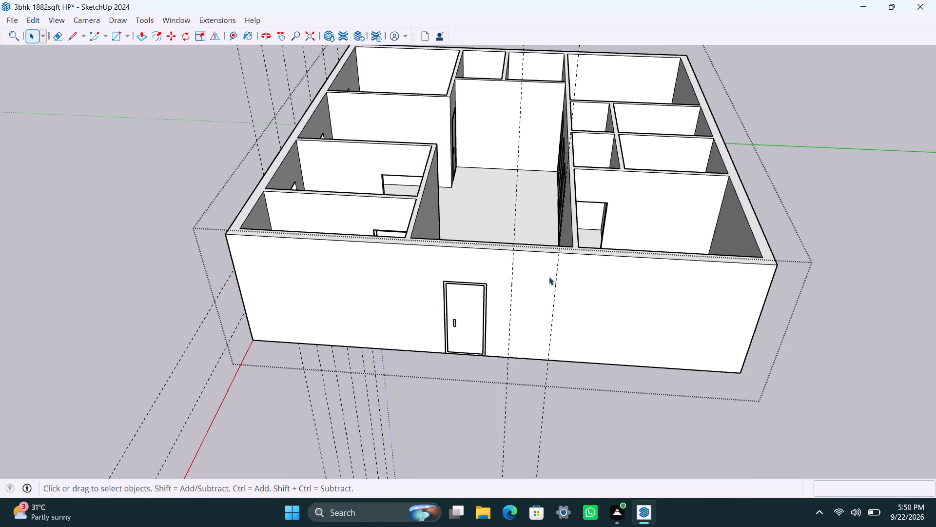
Place horizontal guides on the entrance door wall 3' below its top edge and 4' below that guide.
key("t")
left_click_drag(542, 254, 540, 263)
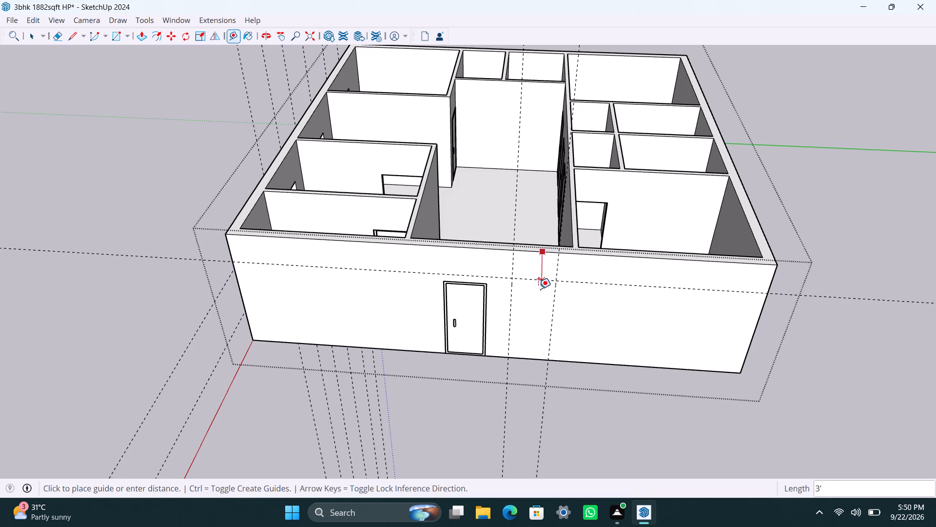
type("4'")
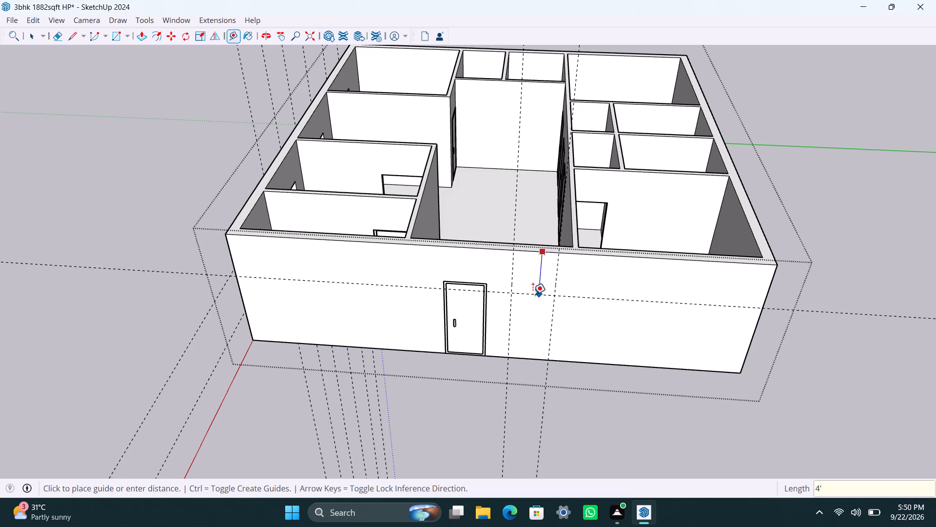
key("BackSpace")
key("BackSpace")
type("3'")
key("Return")
left_click(543, 286)
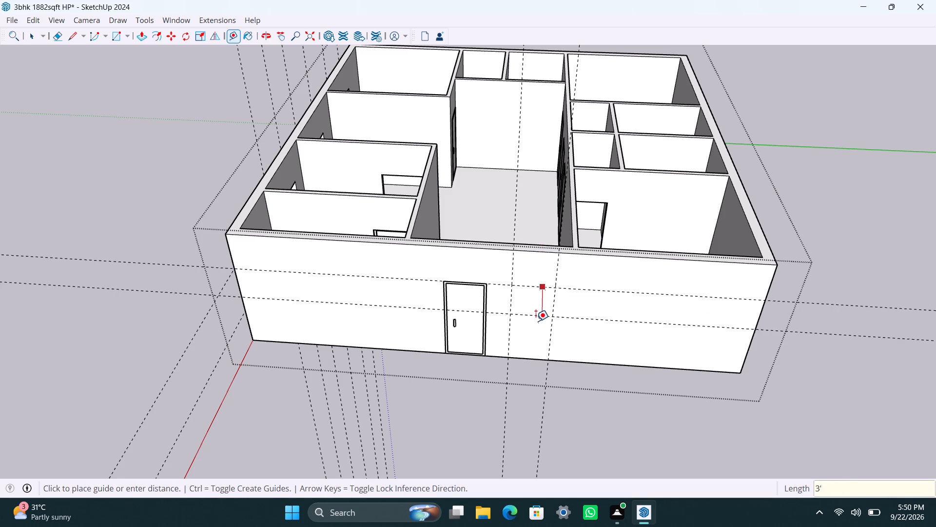
type("4'")
key("Return")
key("space")
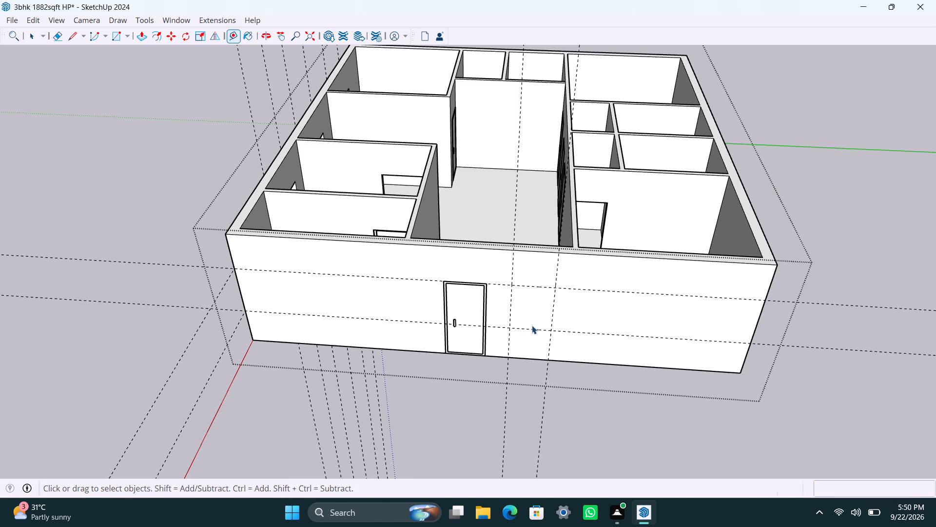
Draw the 3' by 4' window rectangle between the guide intersections beside the entrance door and select its face.
type("r")
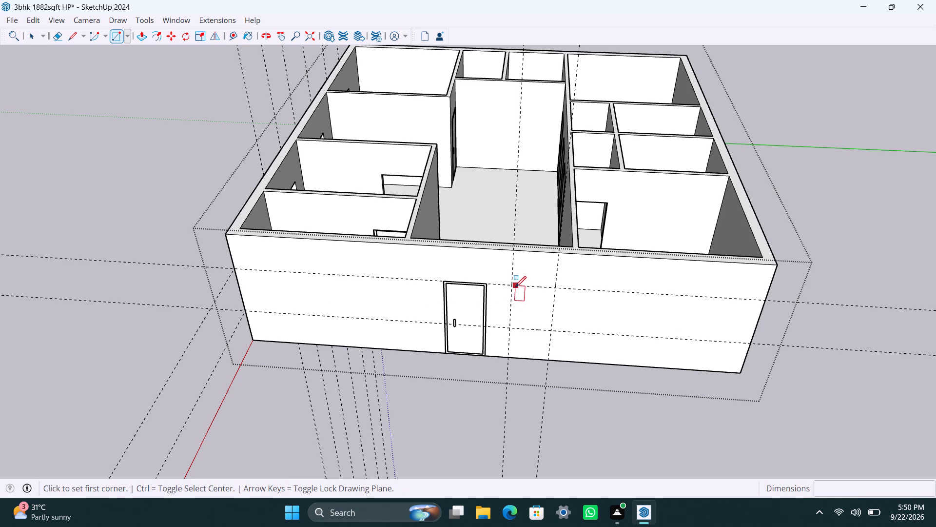
left_click(513, 286)
left_click(552, 329)
key("space")
left_click(546, 323)
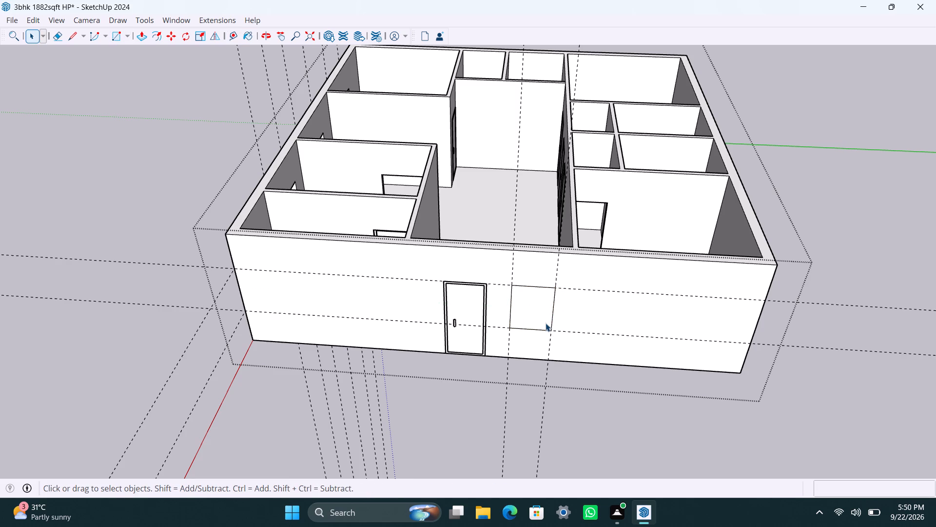
Push/Pull the window rectangle beside the entrance door 9" through the wall to cut the opening.
key("p")
left_click(543, 317)
left_click(535, 299)
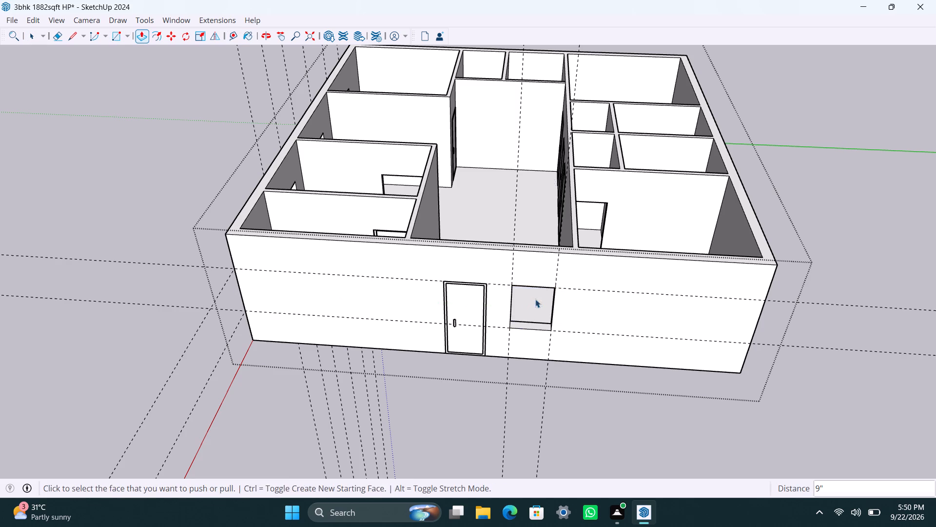
key("space")
Place two vertical guides on the windowless exterior wall, about 3' from its corner and 5' further along.
scroll(535, 300, "down", 3)
middle_click_drag(535, 300, 500, 299, "shift")
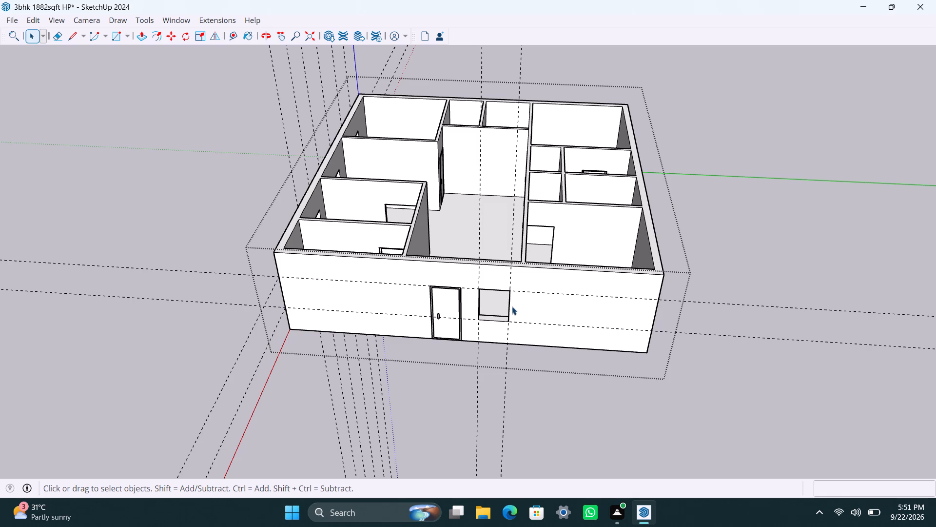
scroll(543, 313, "down", 4)
middle_click_drag(691, 360, 307, 322)
scroll(355, 320, "up", 2)
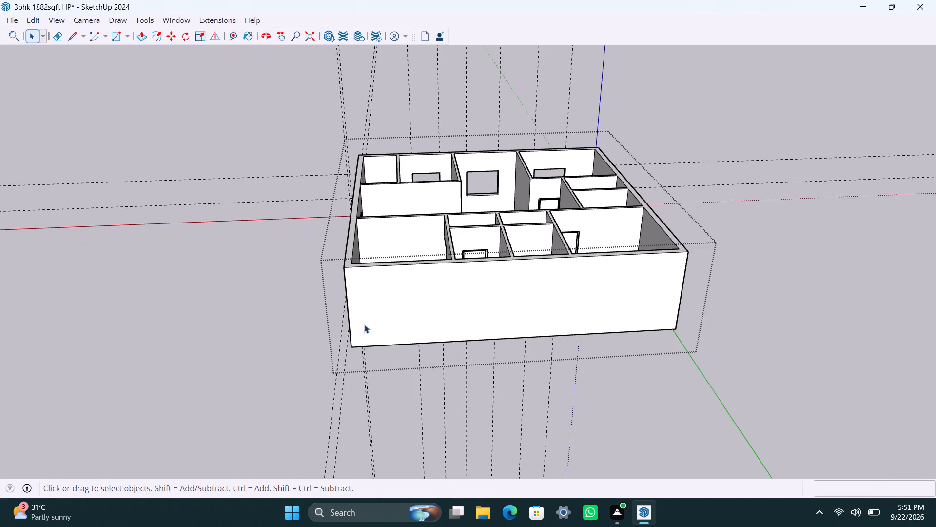
middle_click_drag(364, 324, 353, 304, "shift")
key("t")
left_click(336, 285)
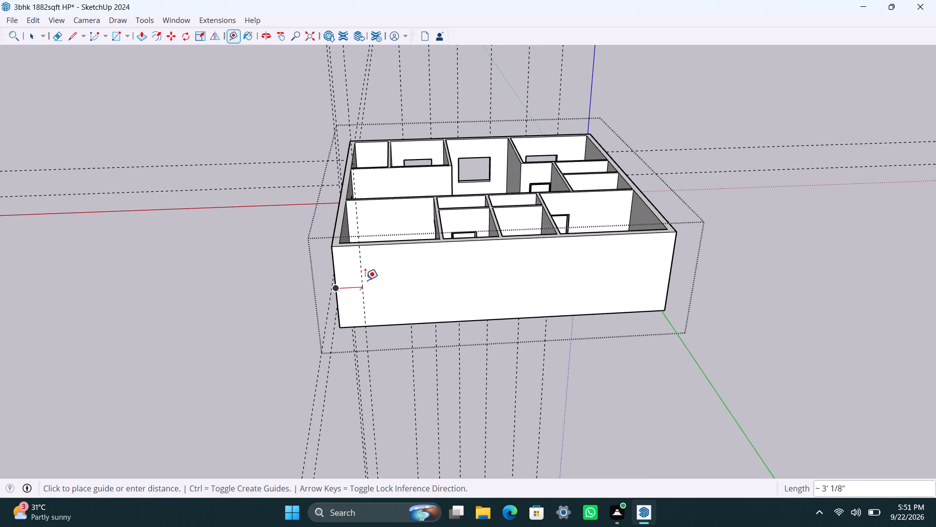
left_click(365, 279)
left_click_drag(365, 274, 407, 277)
type("5'")
key("Return")
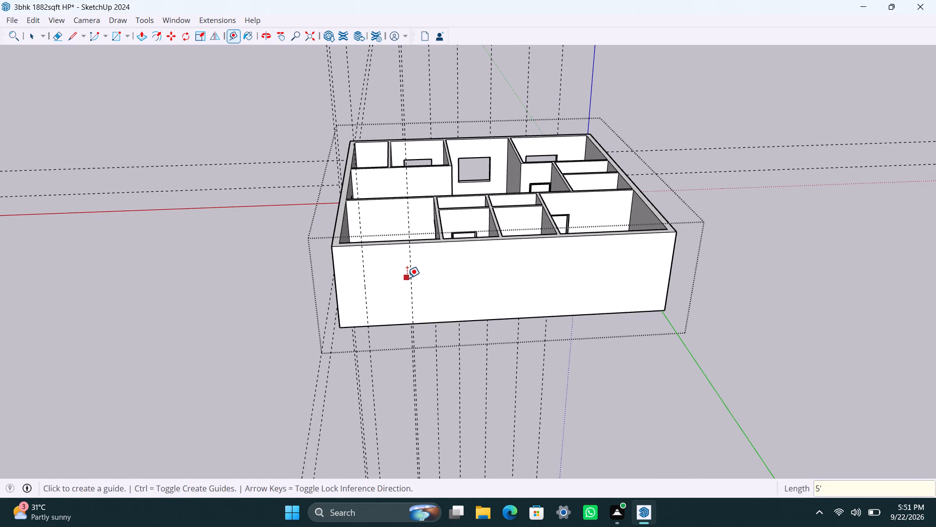
Place horizontal guides on the same wall, 3' below its top edge and 4' below that guide.
left_click(401, 243)
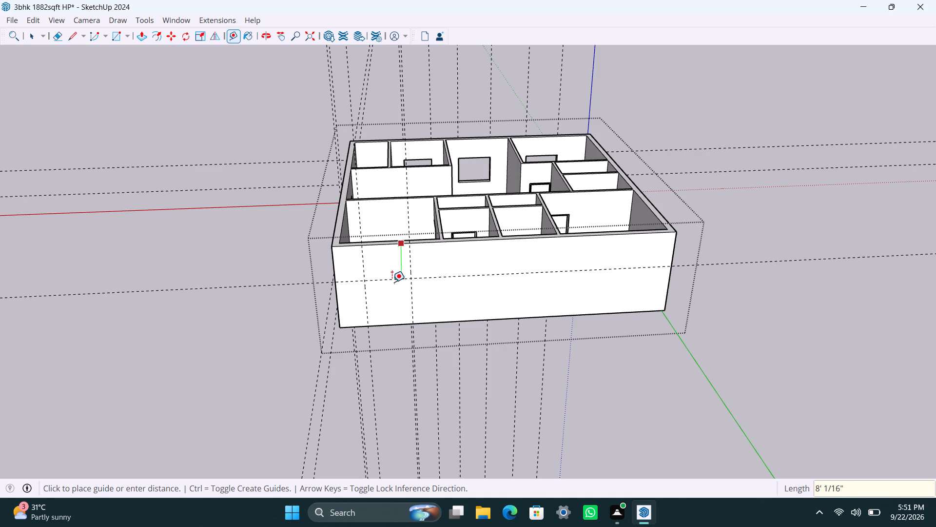
type("3'")
key("Return")
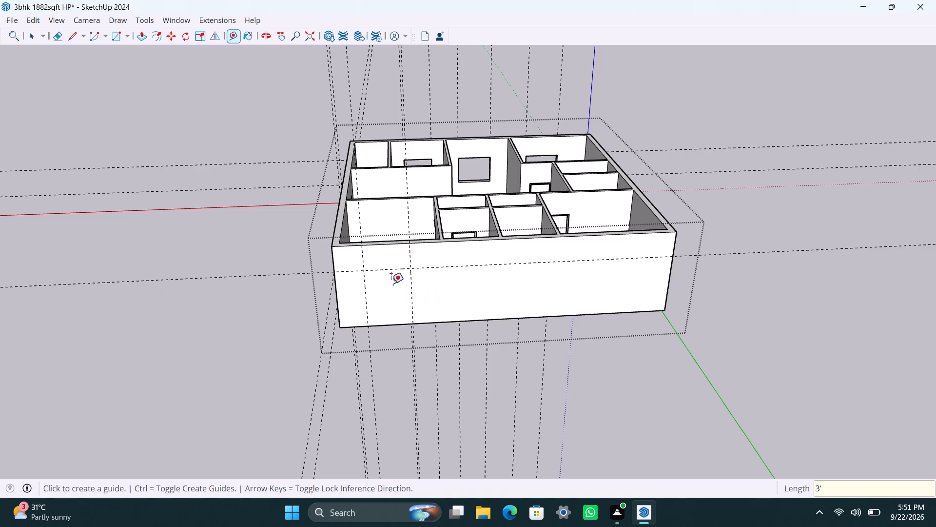
left_click_drag(396, 269, 395, 273)
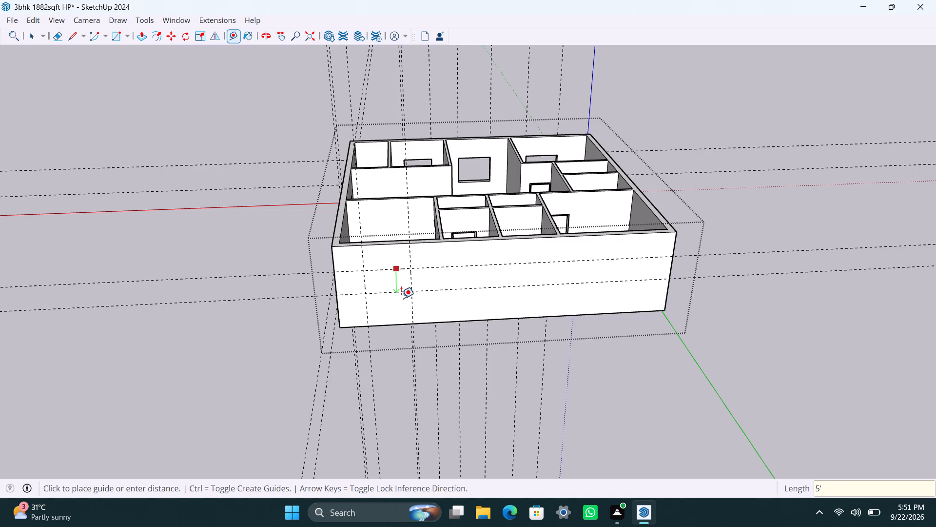
type("4'")
key("Return")
key("space")
Draw the 5' by 4' window rectangle between the guide intersections near the wall's corner.
scroll(334, 298, "up", 5)
middle_click_drag(365, 286, 354, 283)
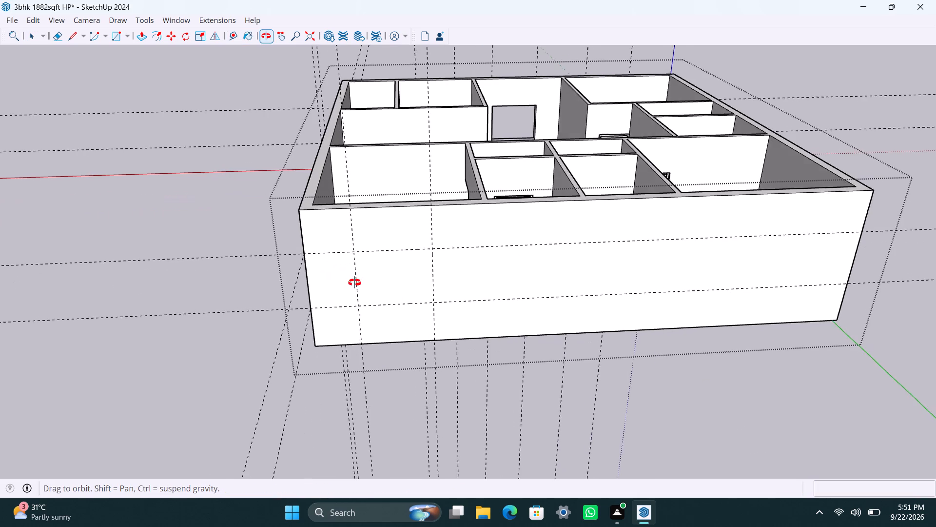
middle_click_drag(354, 283, 347, 281)
key("r")
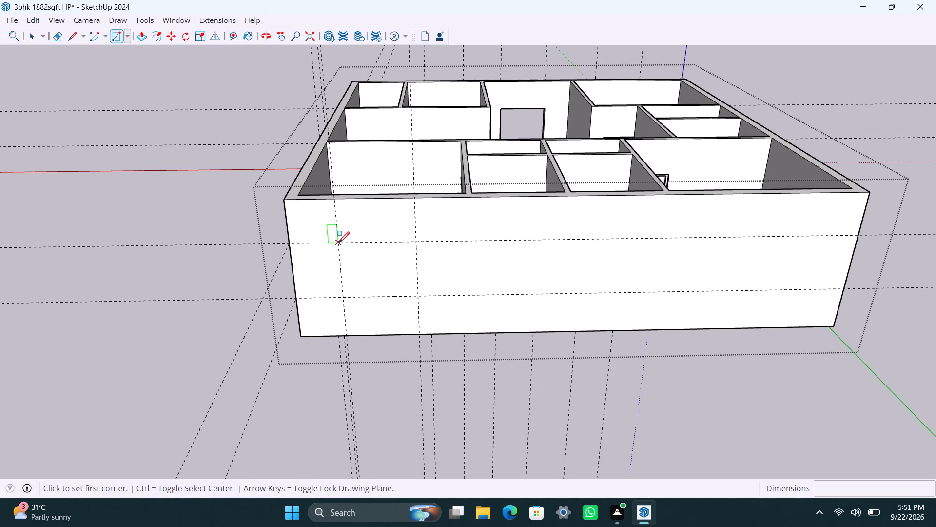
left_click(339, 243)
left_click(417, 296)
key("space")
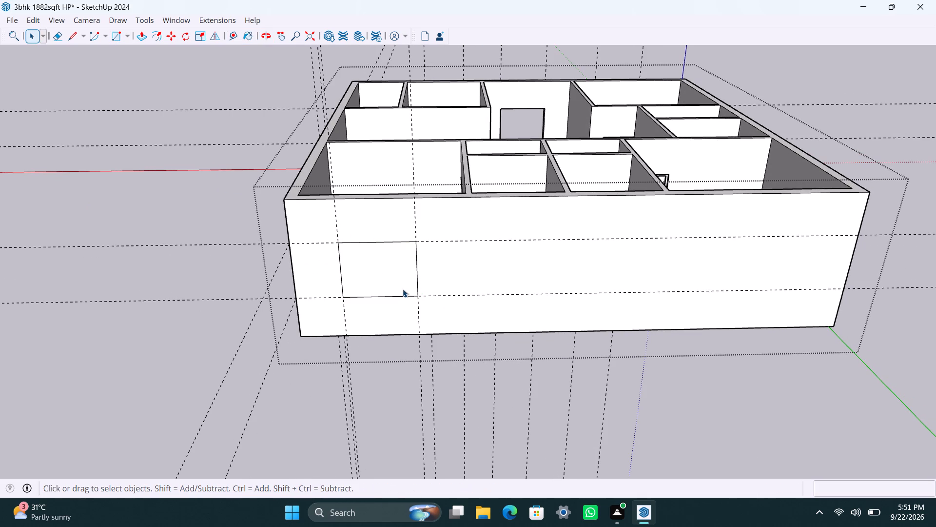
Push/Pull the 5' by 4' rectangle's face 9" through the wall to cut the window opening, undoing a wrong push.
left_click(403, 289)
key("p")
left_click(402, 289)
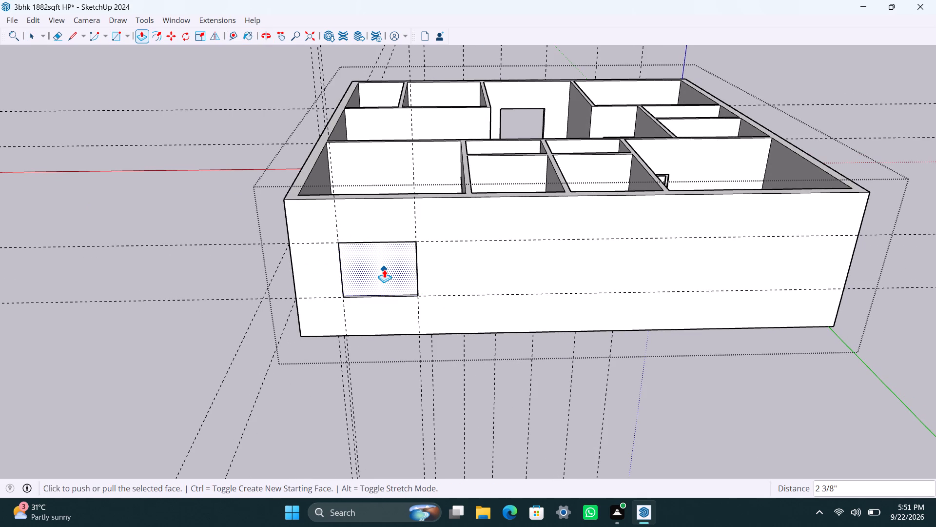
key("ctrl+z")
left_click_drag(388, 267, 385, 256)
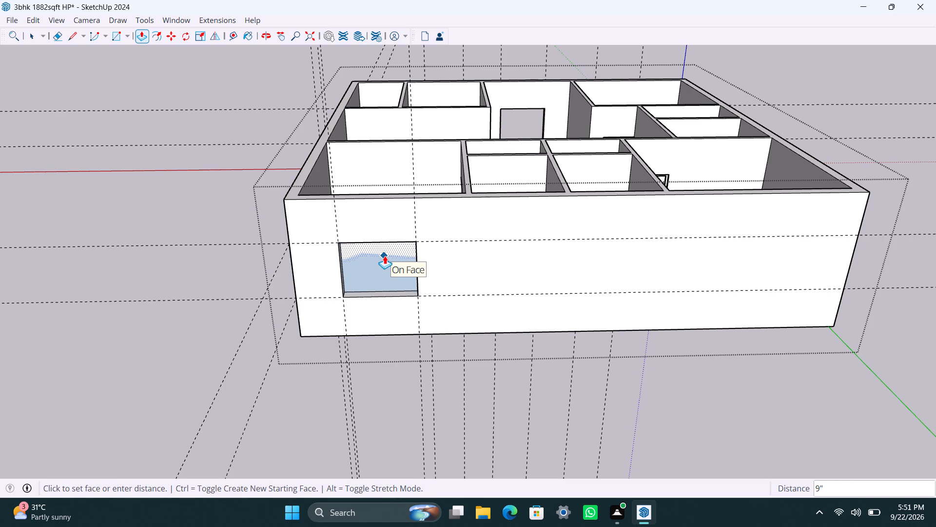
left_click_drag(385, 256, 384, 256)
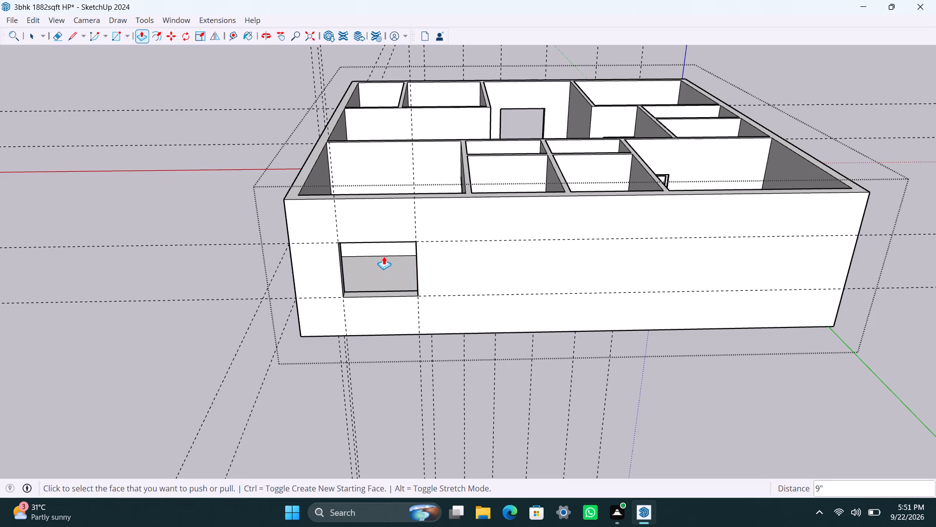
key("space")
Start another vertical guide from the new window's inner vertical guide, offset along the rest of the wall.
key("t")
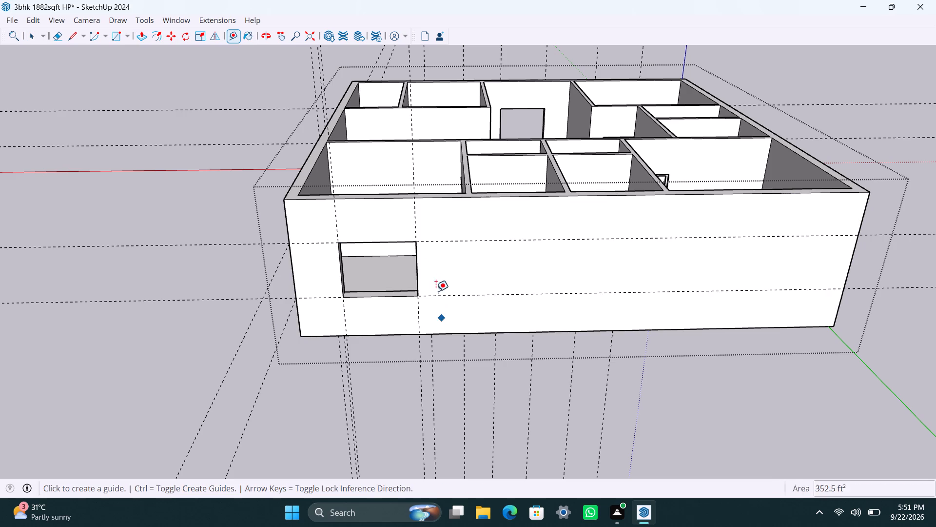
left_click(415, 220)
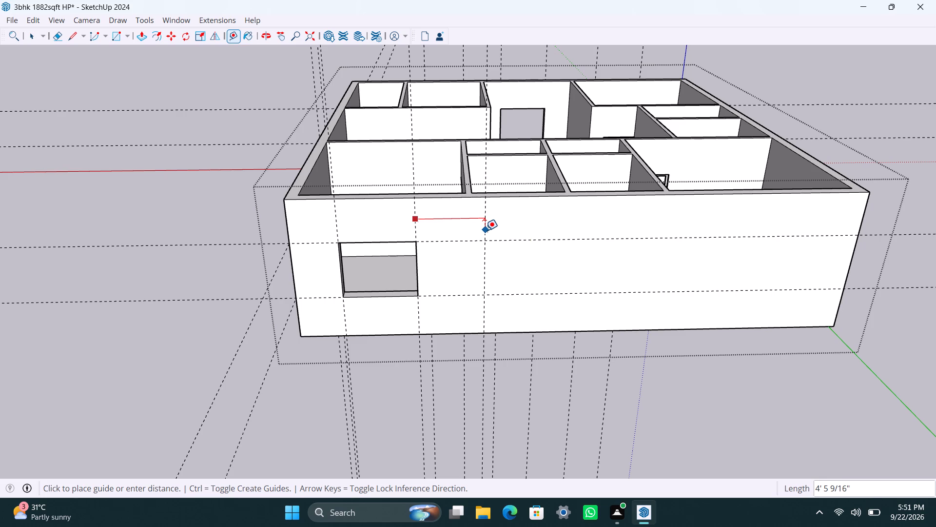
Save the house model.
key("ctrl+s")
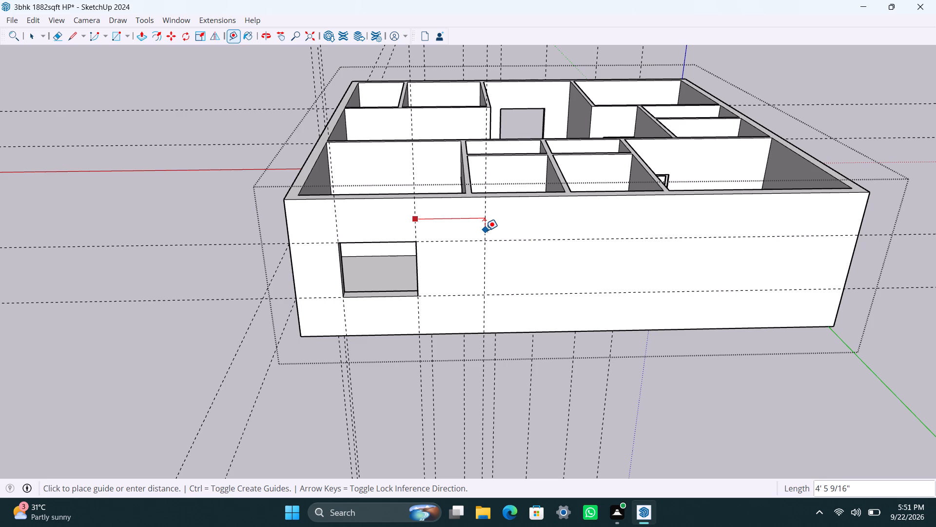
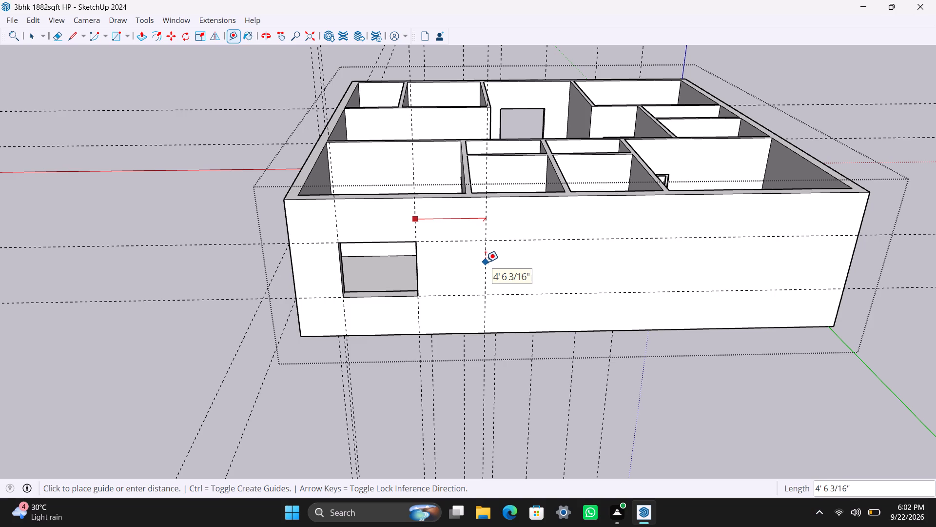
Place the vertical guide about 6' 2 3/8" from the window's inner guide and add another vertical guide 2' beyond it.
left_click(512, 234)
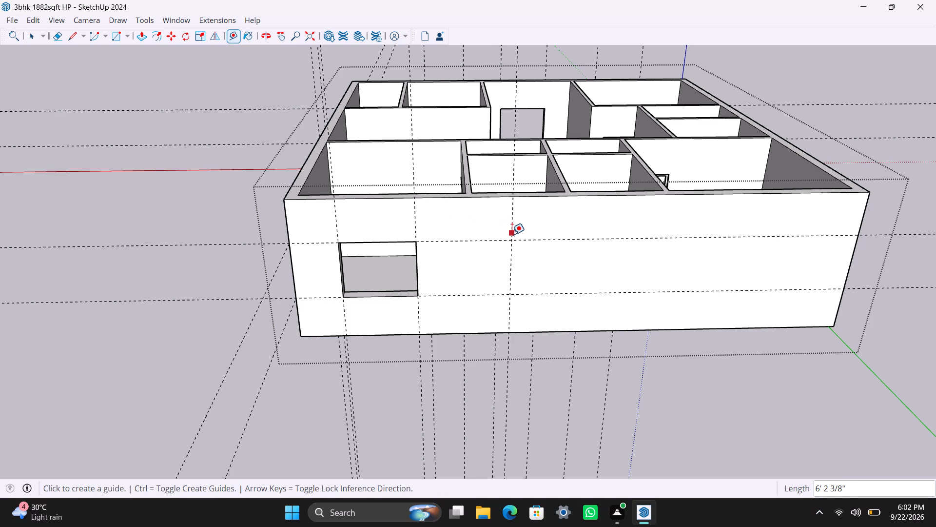
left_click(512, 232)
type("2'")
key("Return")
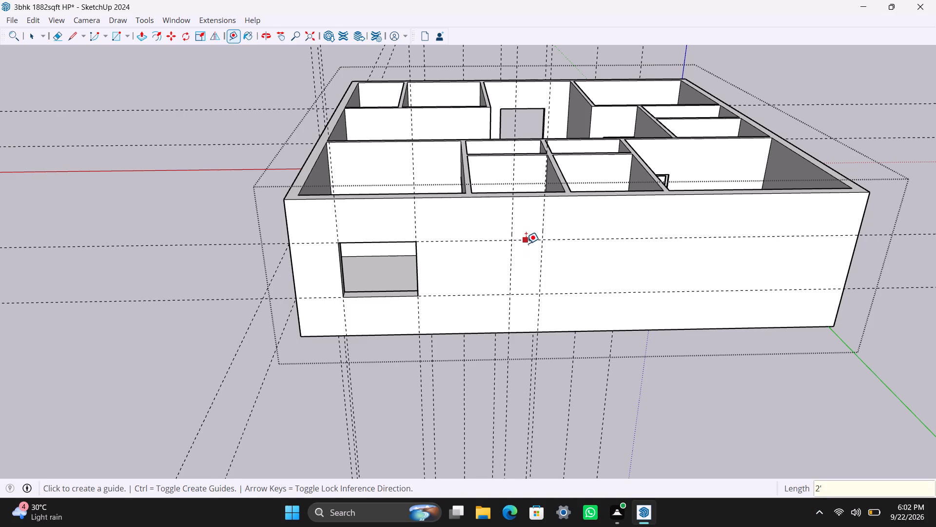
Add a horizontal guide 2' below the window-head guide on the same wall.
left_click(526, 241)
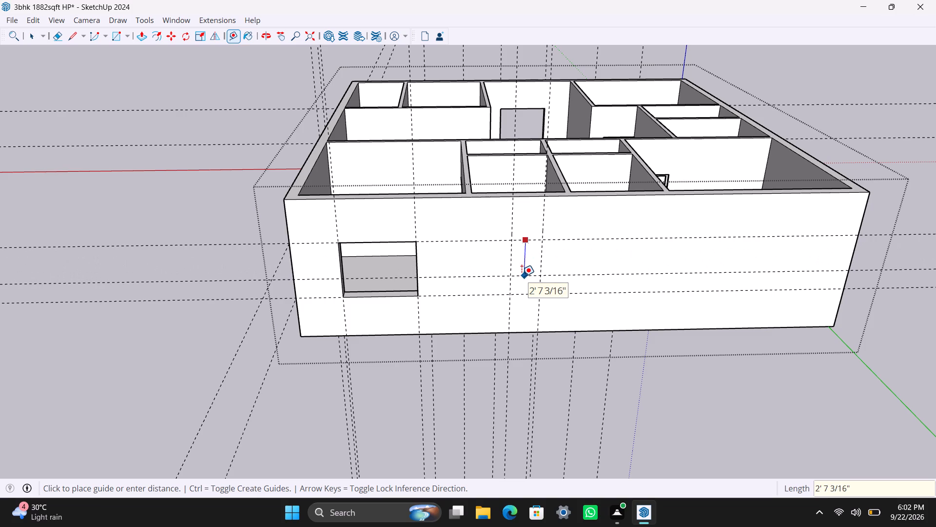
type("2'")
key("Return")
key("space")
Draw a 2' by 2' small window rectangle between the new guide intersections, directly below the window-head guide.
scroll(521, 269, "up", 2)
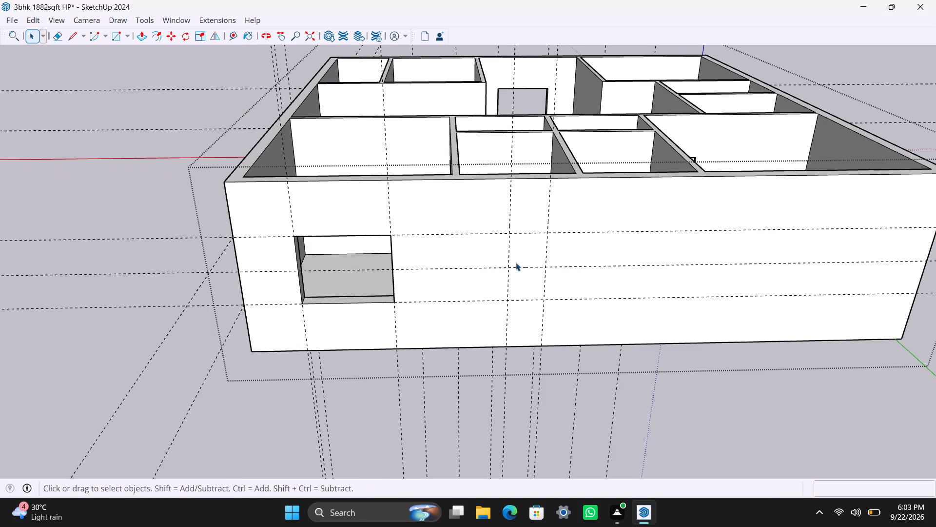
key("r")
left_click(548, 231)
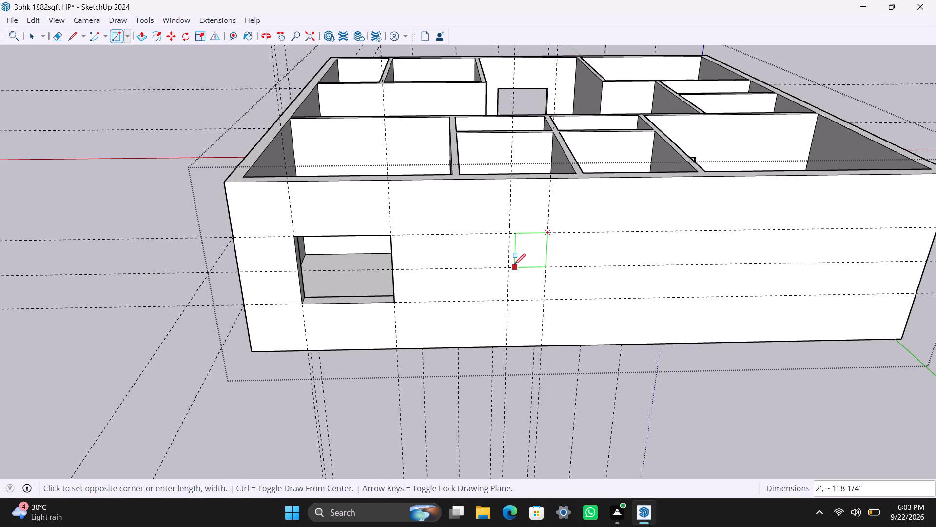
left_click(508, 266)
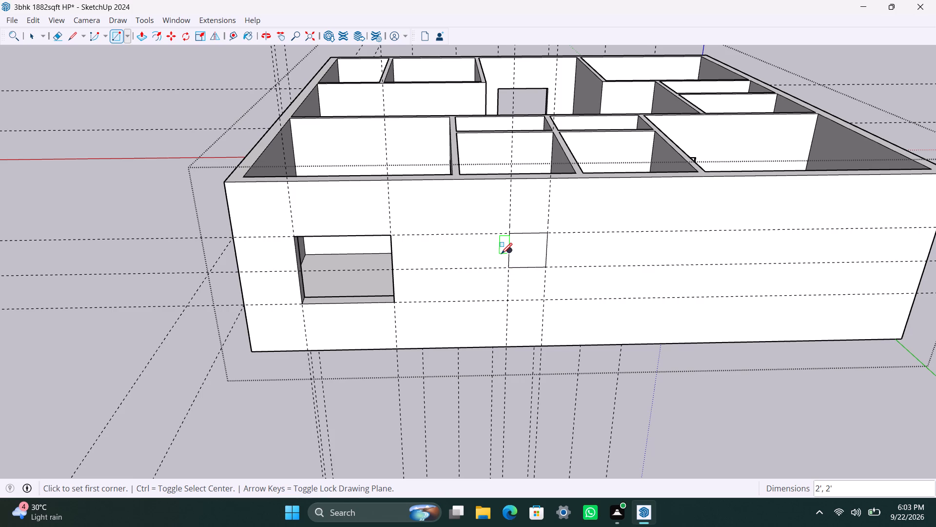
key("space")
Push/Pull the 2' by 2' rectangle's face 9" through the wall to cut the small window opening.
scroll(505, 256, "up", 2)
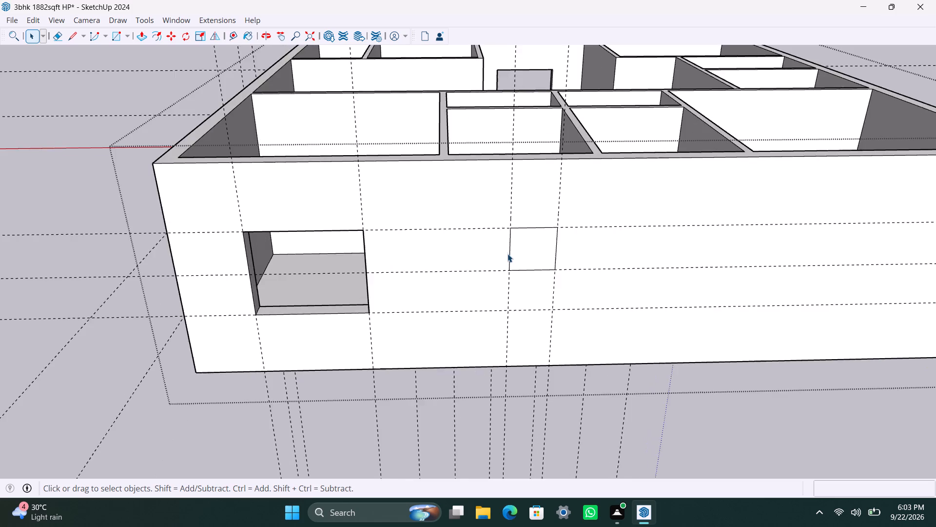
scroll(507, 254, "up", 3)
left_click(522, 253)
scroll(522, 254, "down", 5)
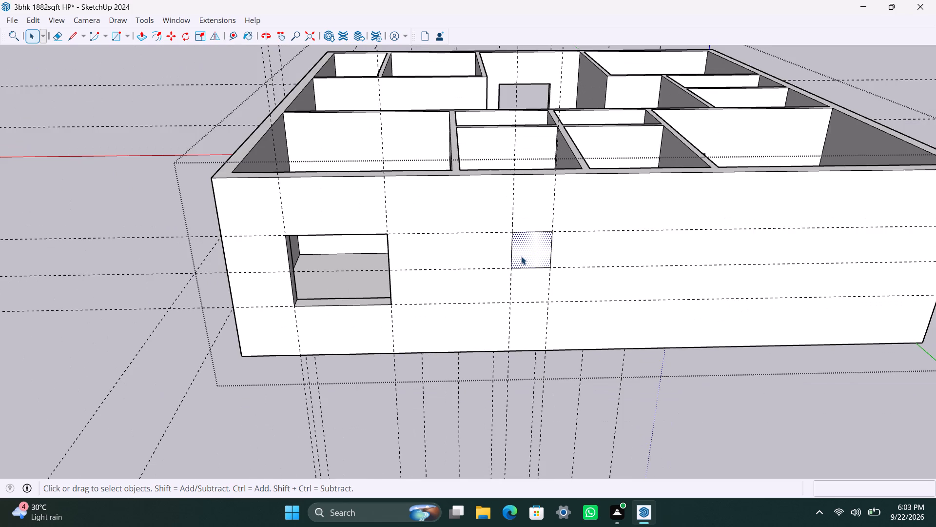
key("p")
left_click(521, 256)
left_click(531, 245)
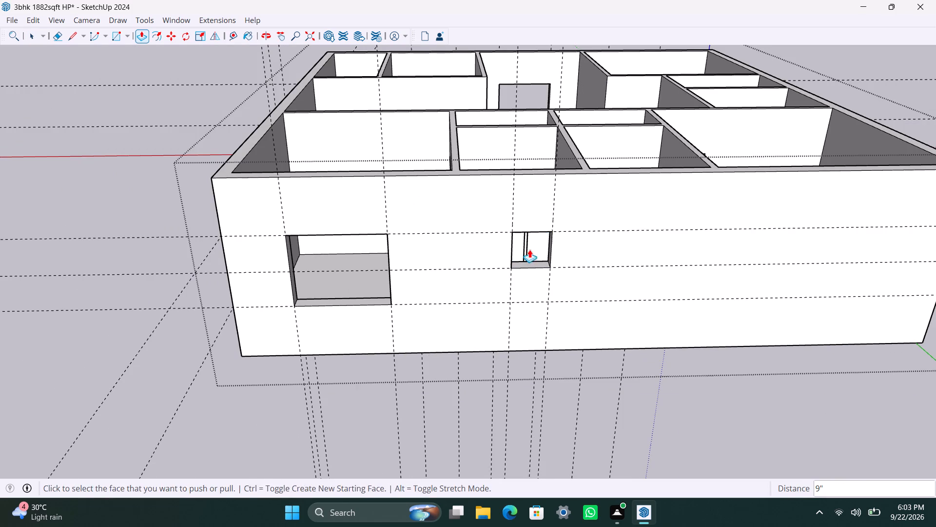
key("space")
Place a vertical guide about 2' 11 9/16" beyond the small window's far guide and another 2' past it.
scroll(512, 267, "down", 3)
middle_click_drag(507, 273, 414, 288)
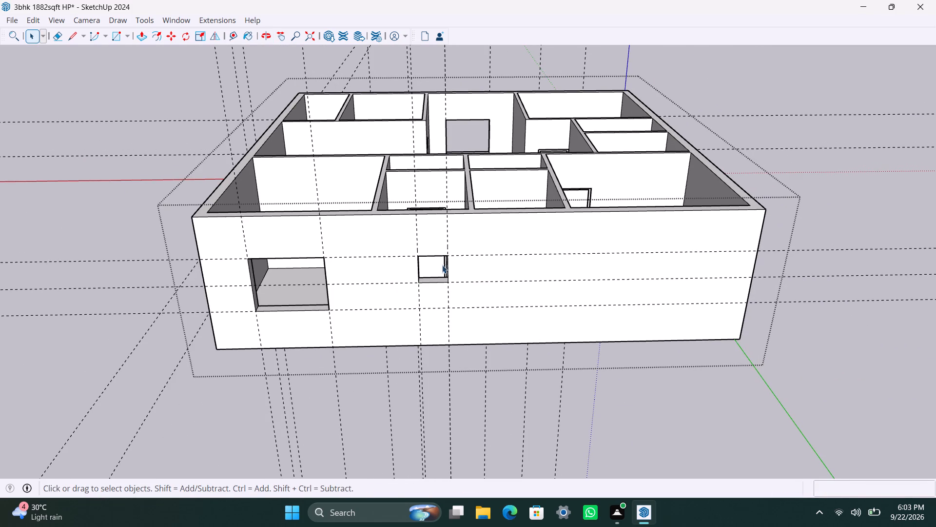
key("t")
left_click(448, 232)
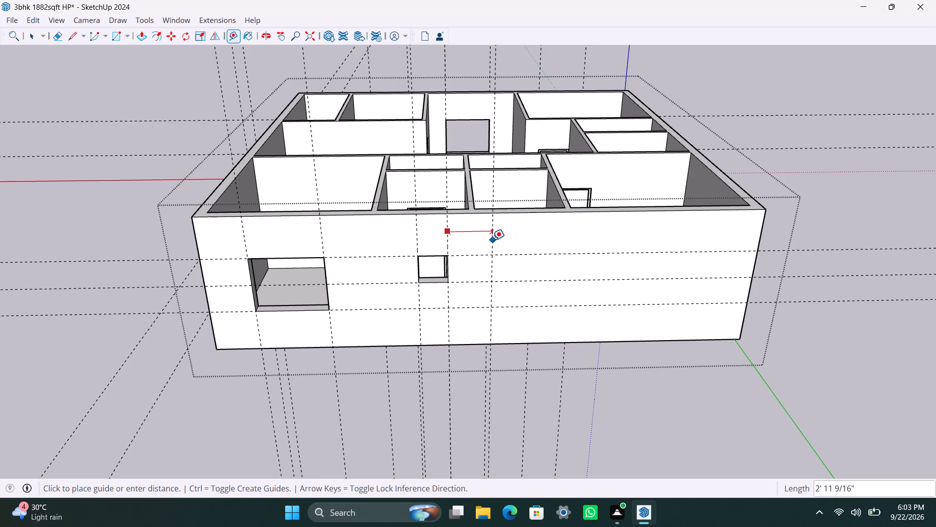
left_click(492, 239)
left_click(490, 237)
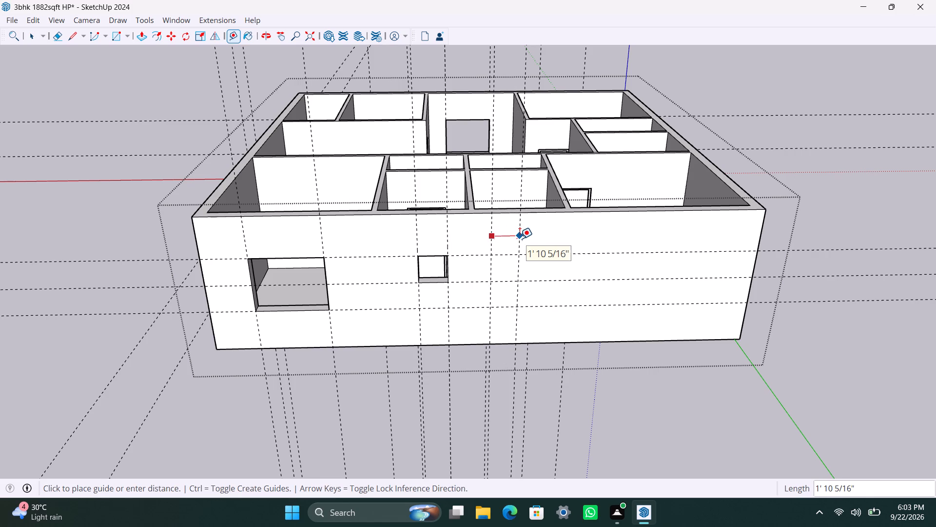
key("2")
key("apostrophe")
key("Return")
key("space")
Draw the second 2' by 2' small window rectangle between the new vertical guides, directly below the window-head guide.
key("r")
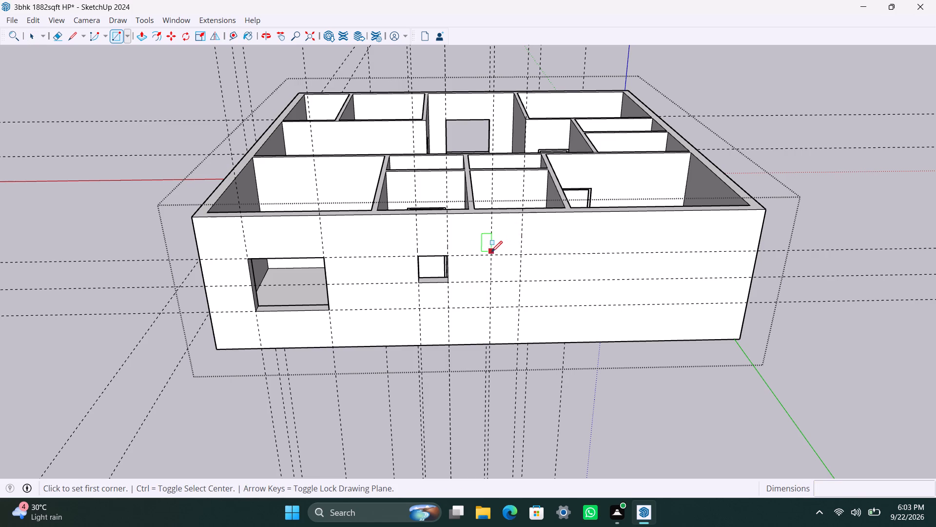
left_click(491, 253)
left_click(520, 282)
key("space")
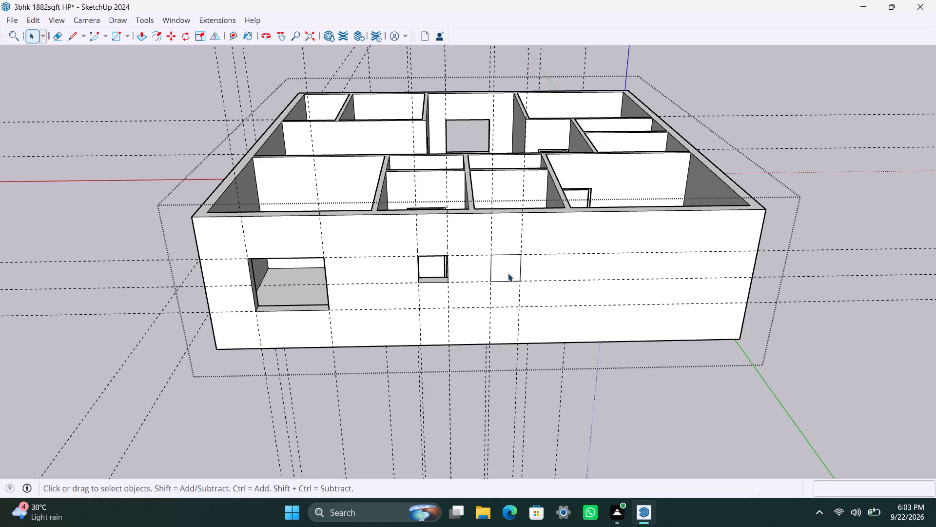
Push/Pull the second 2' by 2' rectangle's face 9" through the wall to cut its opening.
left_click(508, 272)
key("p")
left_click(507, 271)
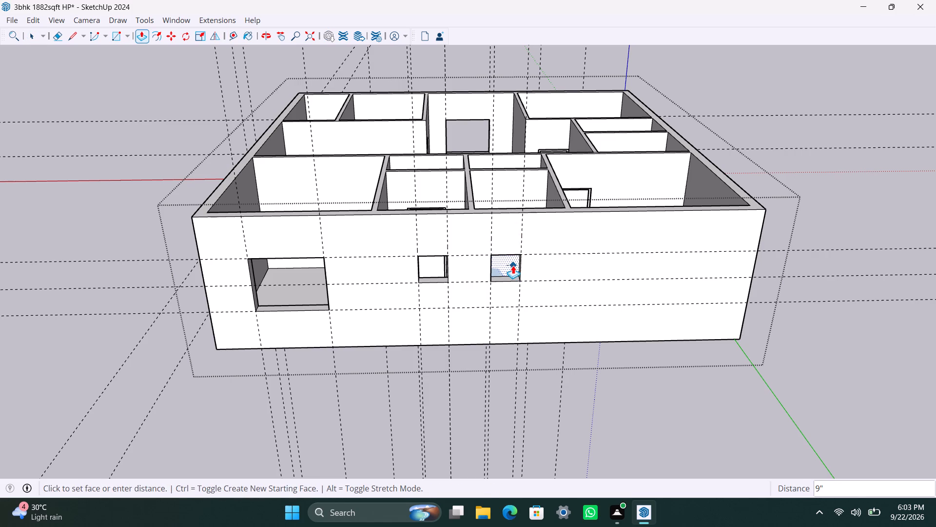
left_click(513, 265)
Place a vertical guide farther along the wall beyond the second small window, and another 5' past it toward the corner.
scroll(488, 285, "down", 3)
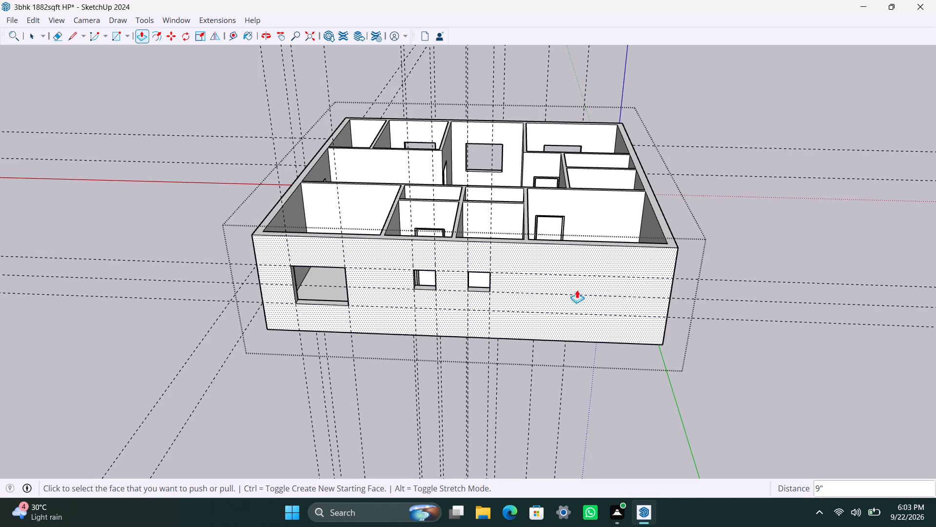
key("t")
left_click(488, 255)
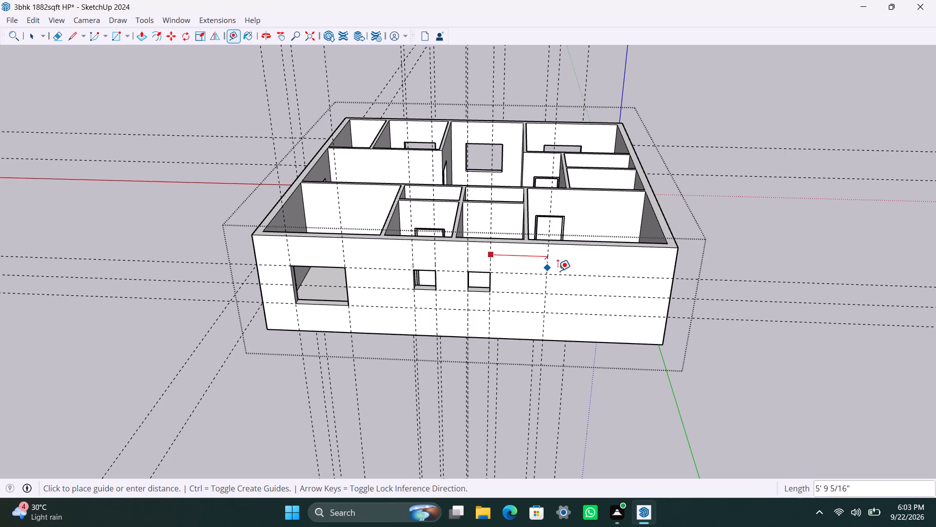
left_click(559, 271)
left_click(559, 263)
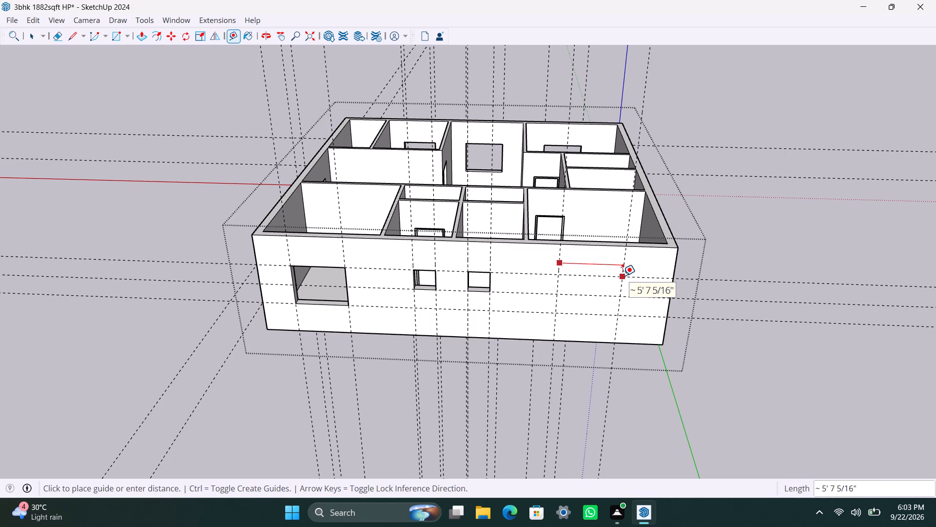
key("5")
key("apostrophe")
key("Return")
key("space")
Draw the 5' wide window rectangle between the new vertical guides, from the window-head guide down to the lowest guide.
key("t")
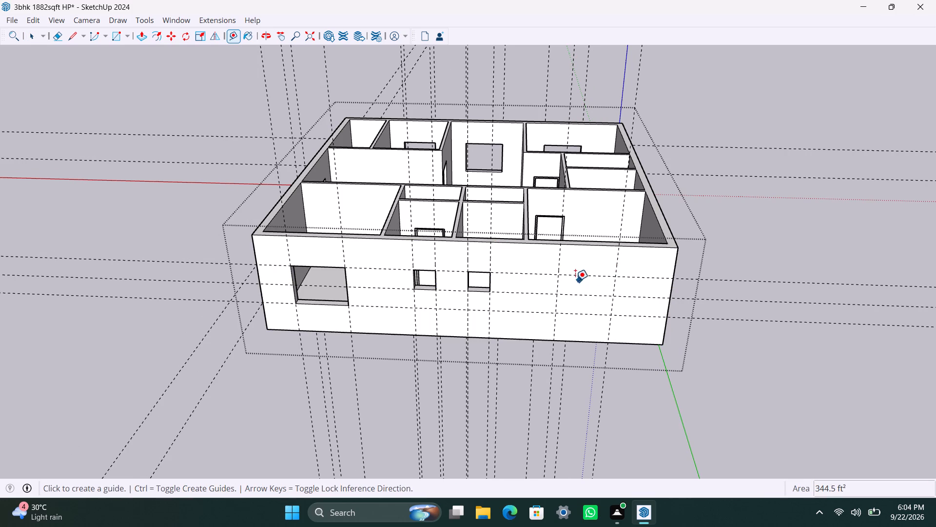
type("ER")
left_click(563, 273)
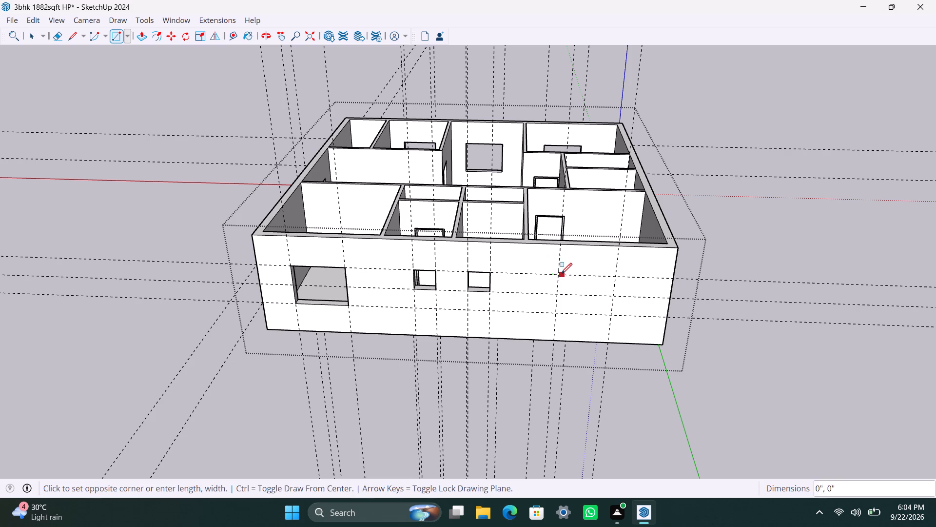
key("space")
type("R")
left_click(559, 274)
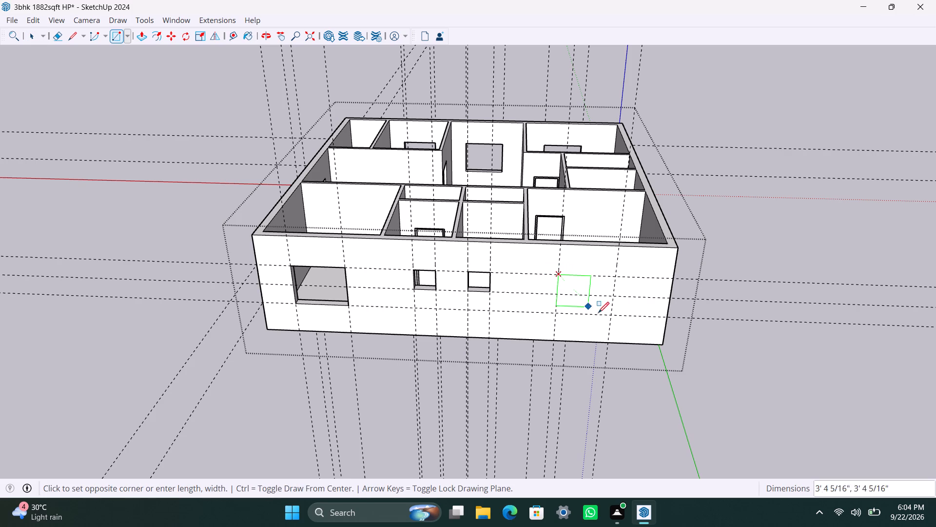
left_click(610, 314)
key("space")
Push/Pull the 5' wide rectangle's face through the full wall thickness to cut the window opening, undoing the wrong pushes.
left_click(600, 303)
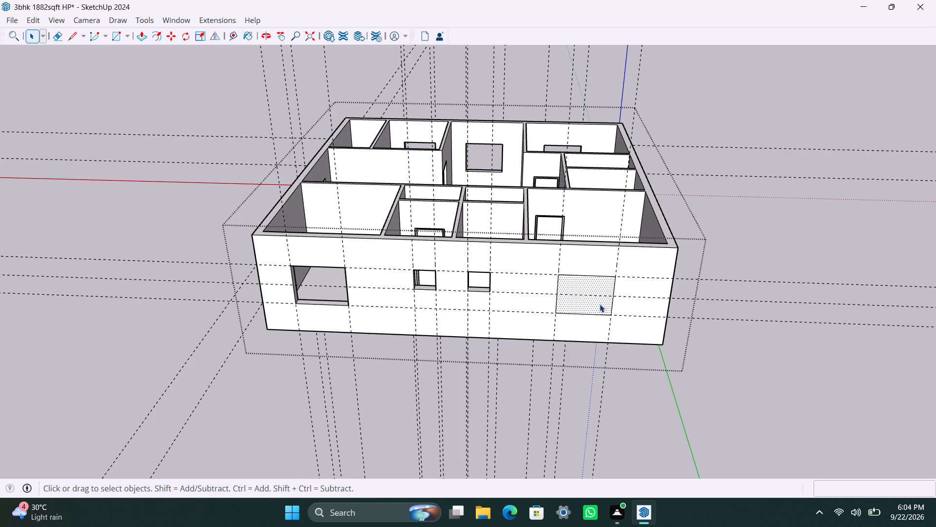
key("p")
left_click_drag(599, 304, 596, 299)
key("ctrl+z")
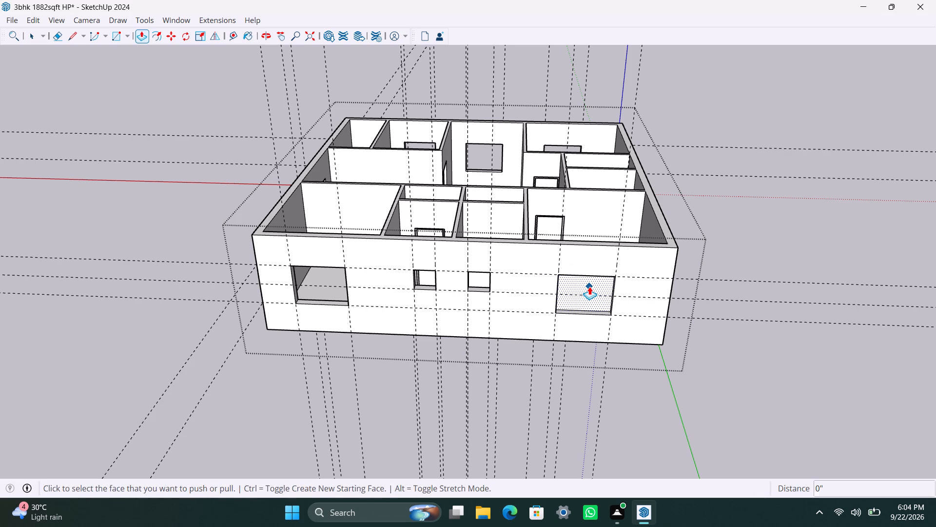
left_click_drag(588, 293, 589, 287)
key("ctrl+z")
left_click(590, 292)
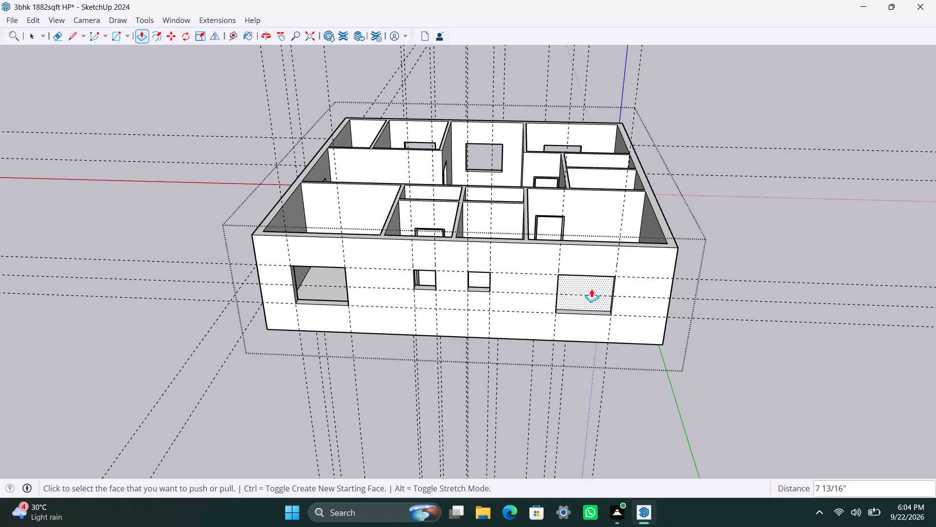
key("ctrl+z")
left_click(588, 299)
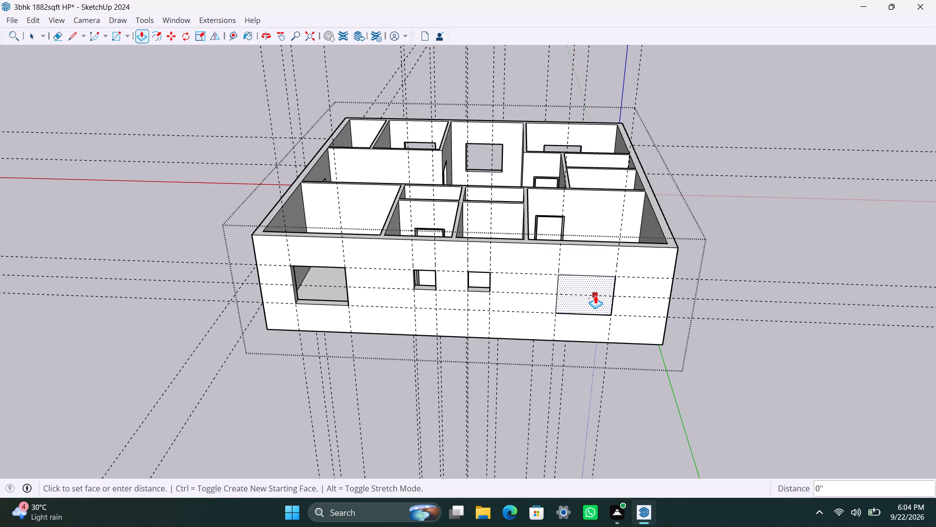
left_click(598, 290)
key("space")
Delete all construction guides from the model.
scroll(590, 314, "down", 5)
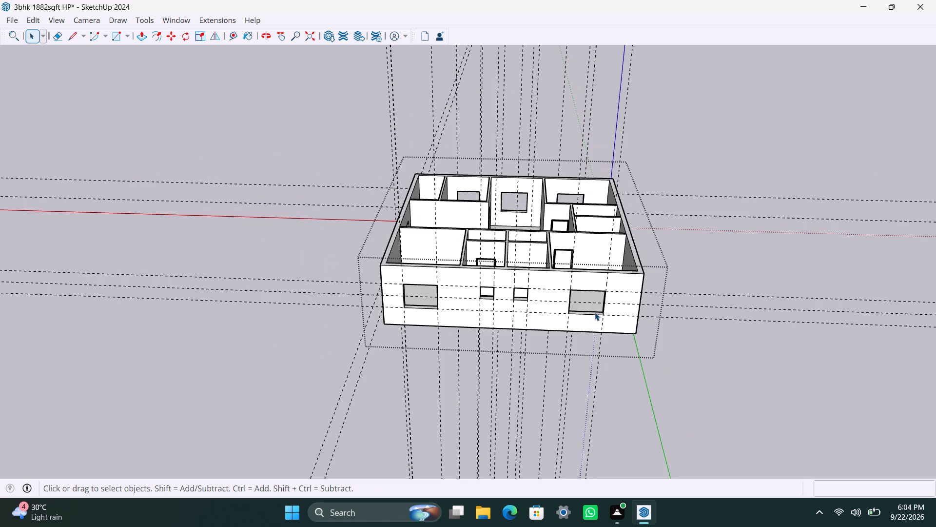
scroll(595, 312, "down", 1)
scroll(605, 271, "down", 5)
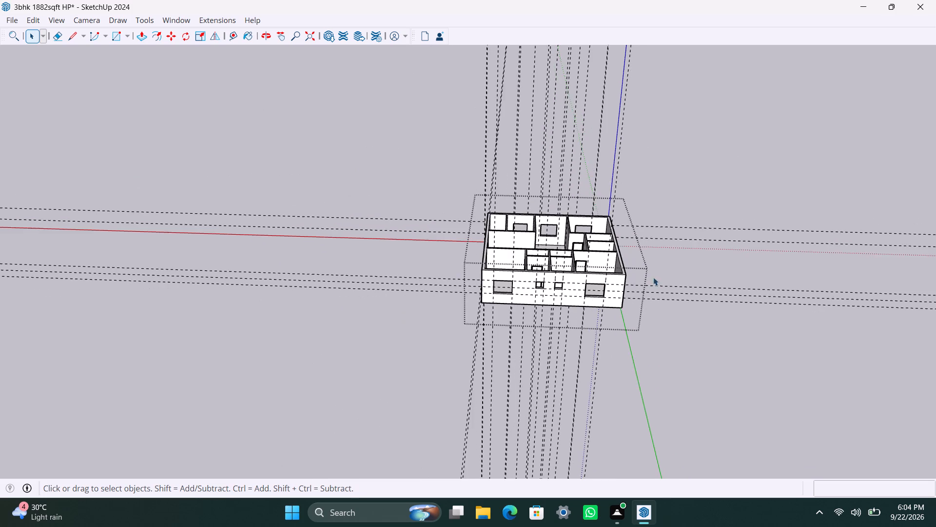
middle_click_drag(653, 277, 173, 283)
left_click(26, 17)
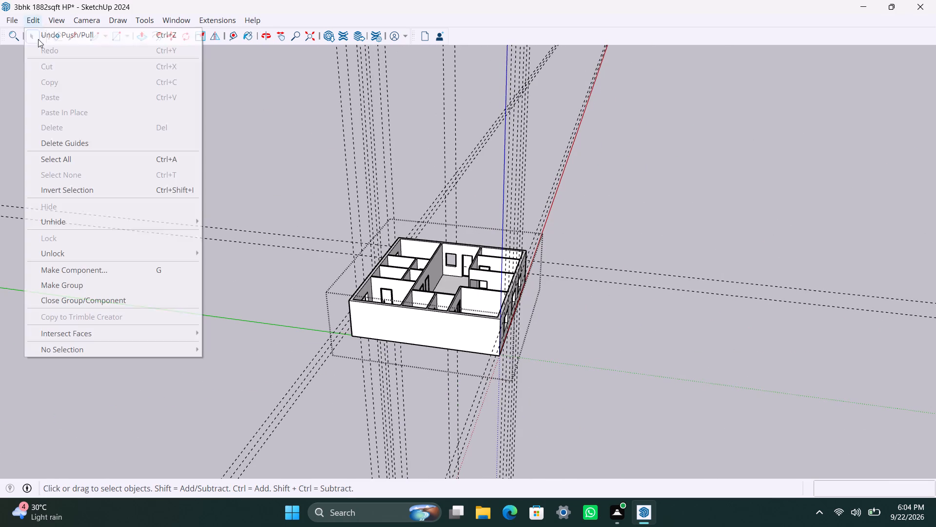
left_click(82, 141)
On the adjacent blank exterior wall, place a vertical guide about 7' 9 9/16" from its corner edge and another 3' beyond it.
scroll(325, 358, "up", 3)
middle_click_drag(354, 369, 419, 318)
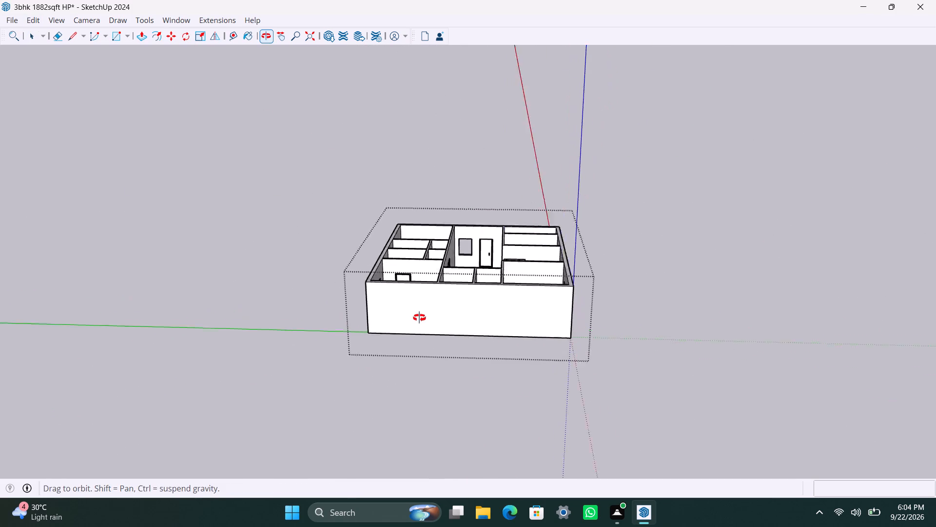
middle_click_drag(419, 318, 420, 317)
scroll(413, 315, "up", 2)
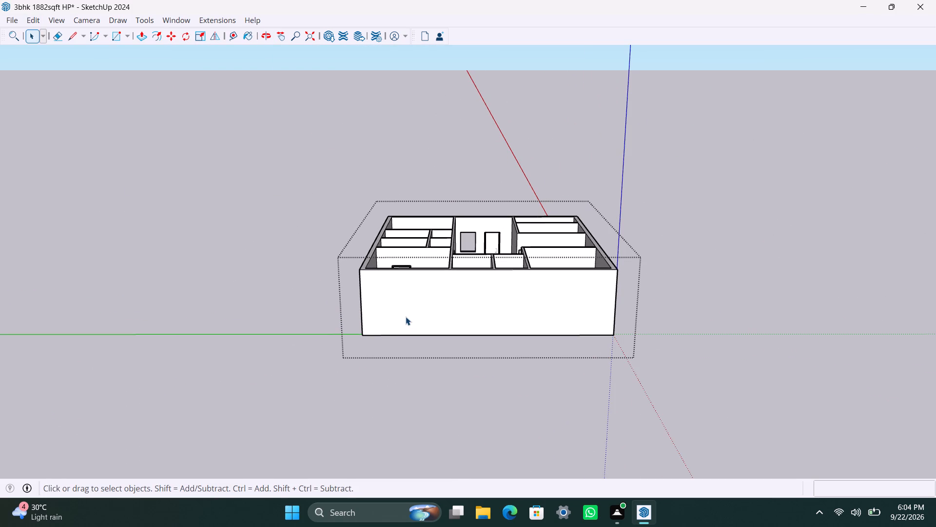
key("t")
left_click(359, 293)
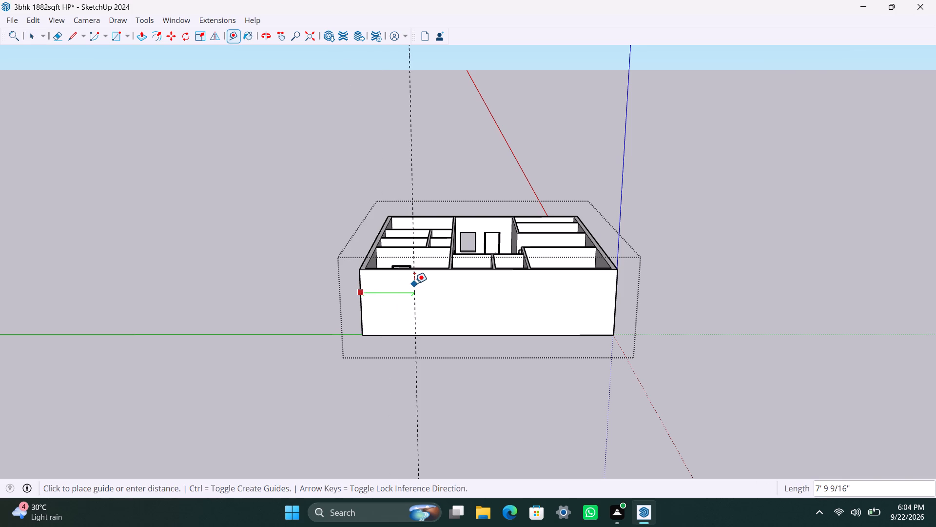
left_click(414, 283)
left_click(414, 286)
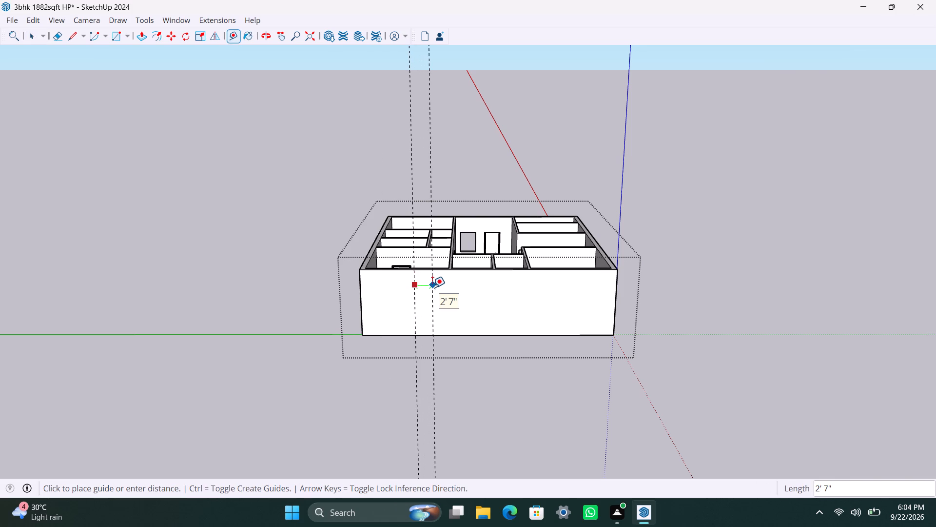
key("3")
key("apostrophe")
key("Return")
key("space")
Place a horizontal guide 3' below the blank exterior wall's top edge and another 4' below that guide.
key("t")
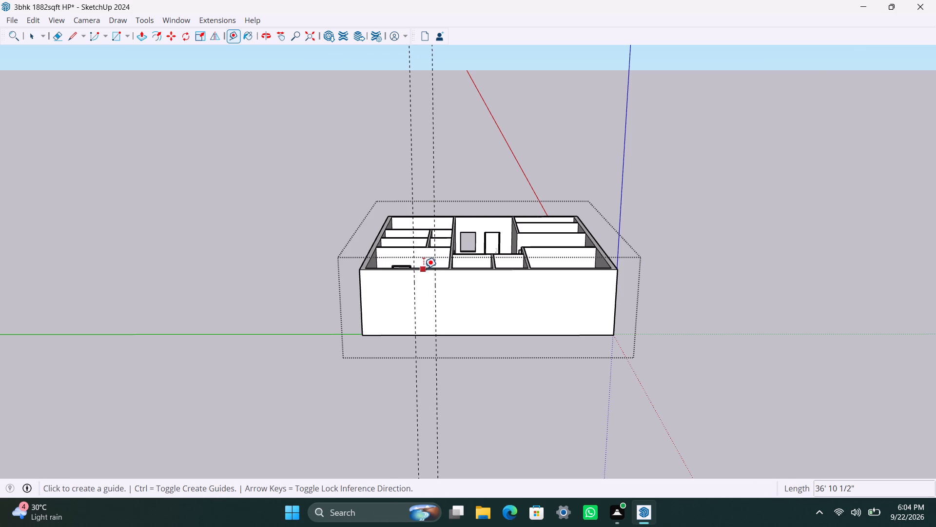
left_click(424, 268)
type("3'")
key("Return")
left_click(429, 286)
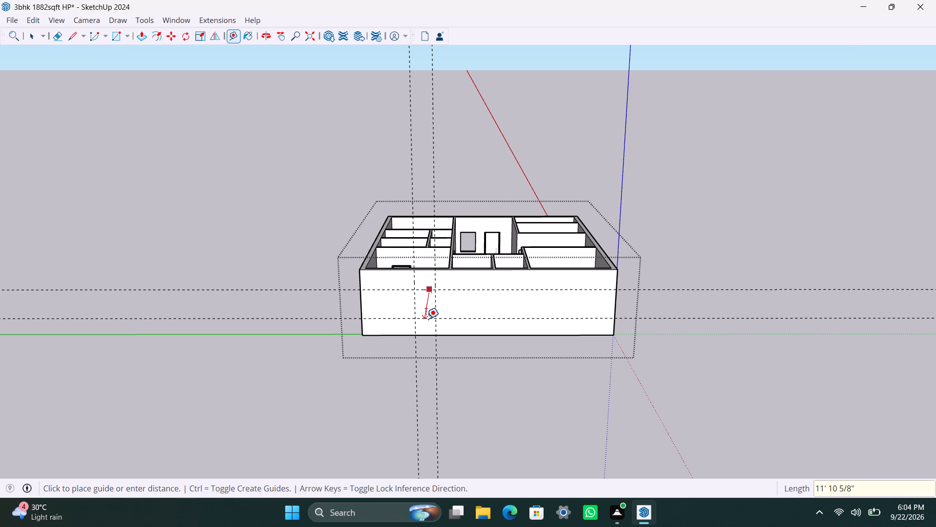
type("4'")
key("Return")
Draw a 3' by 4' window rectangle on the wall between the two vertical and two horizontal guides.
key("space")
scroll(418, 316, "up", 4)
key("r")
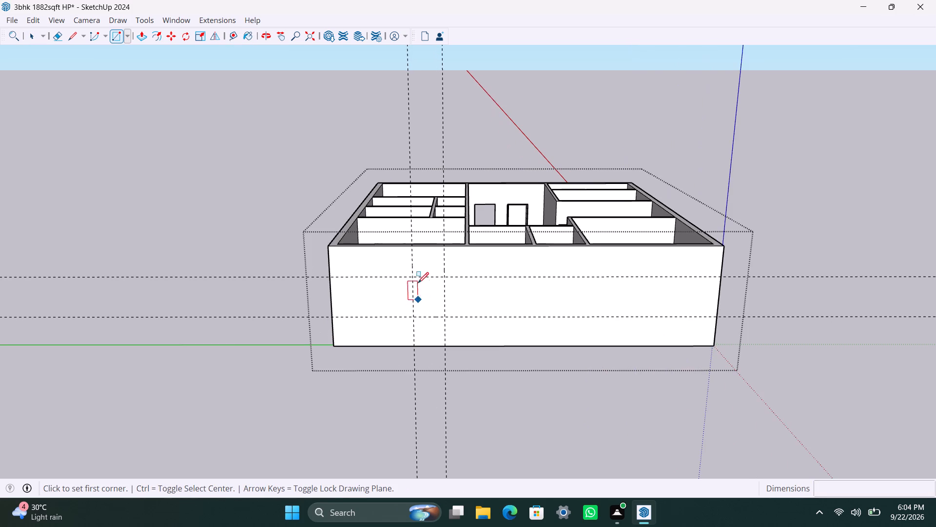
left_click(414, 277)
left_click(448, 316)
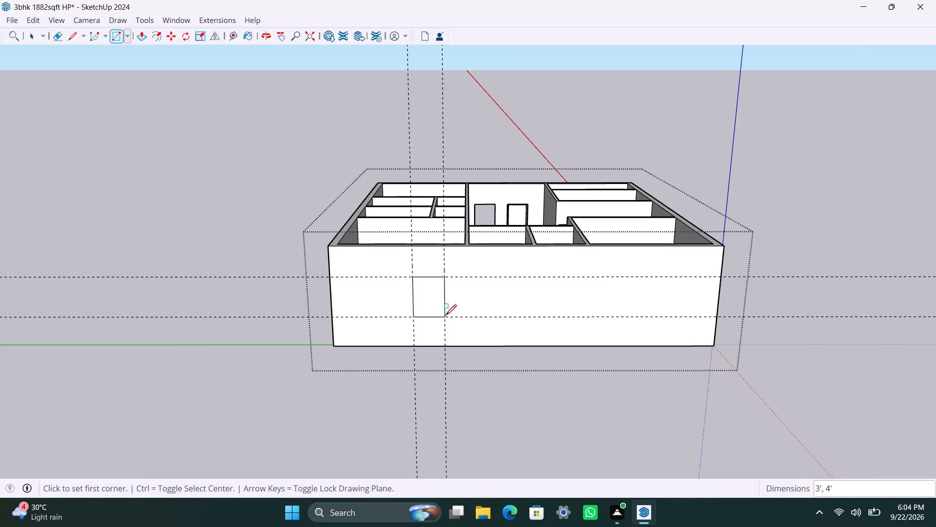
Push/Pull the 3' by 4' rectangle's face through the full wall thickness to cut the window opening, undoing the first push.
key("space")
left_click(434, 304)
key("p")
left_click_drag(434, 304, 434, 298)
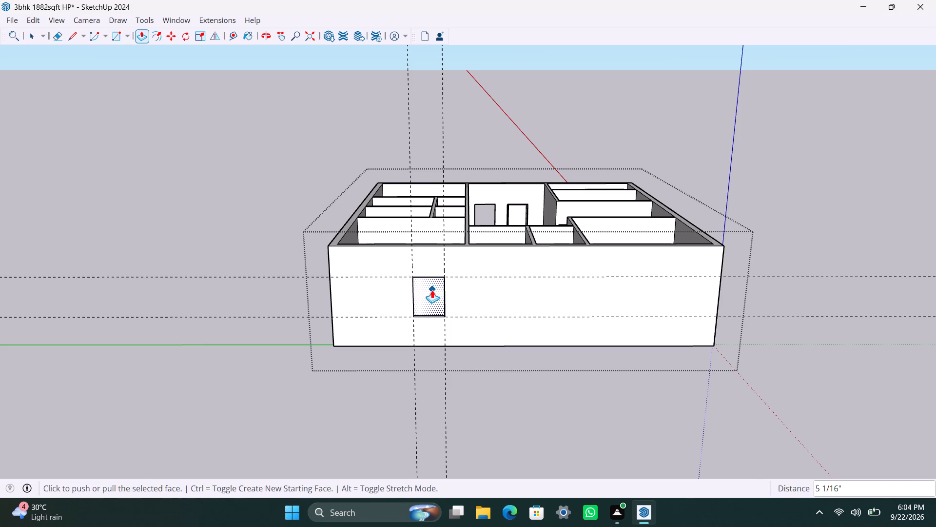
key("ctrl+z")
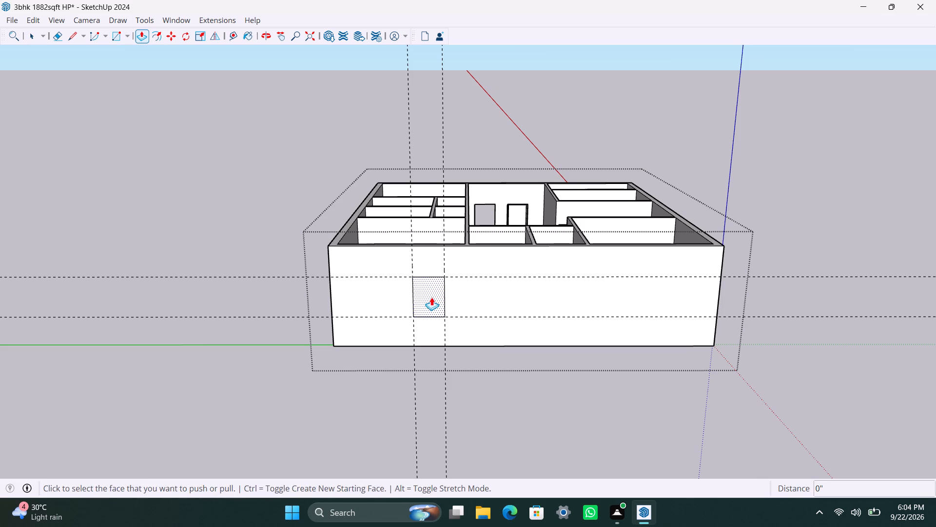
left_click_drag(430, 298, 437, 297)
key("space")
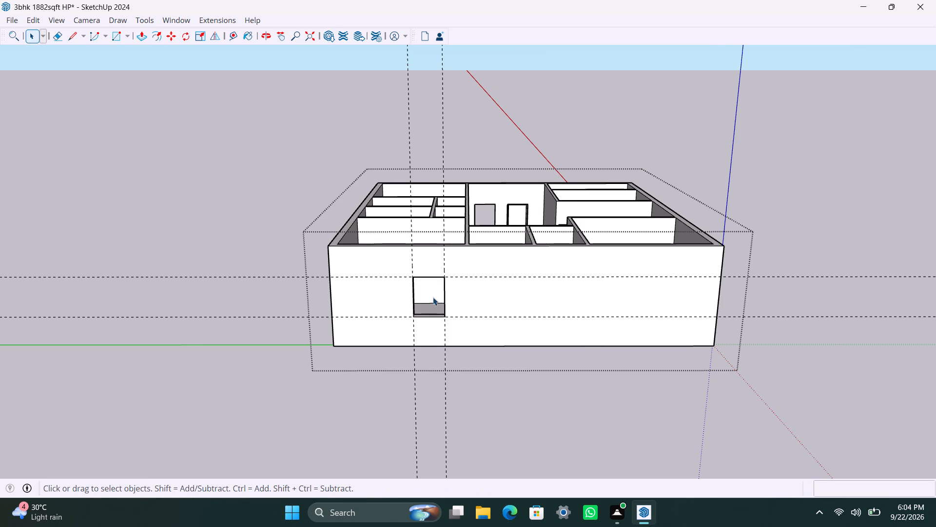
Save the model.
scroll(433, 297, "down", 1)
key("ctrl+s")
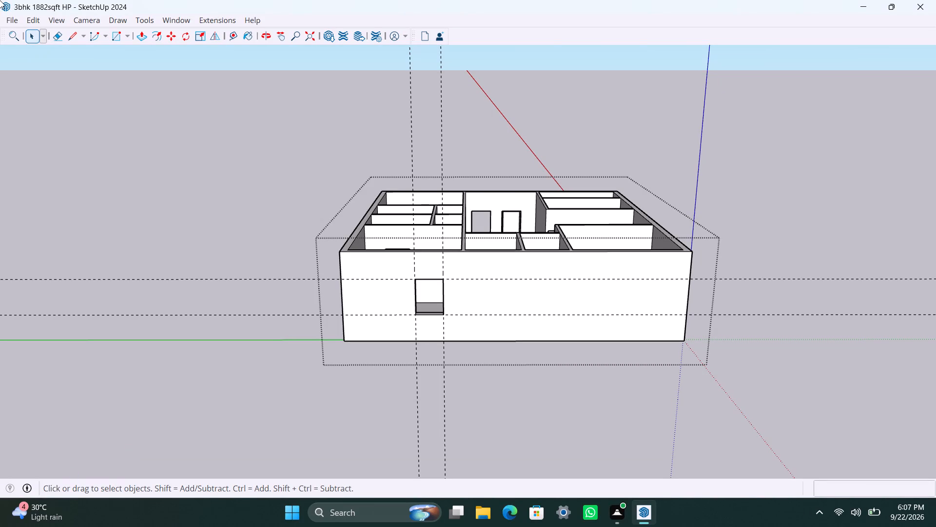
Place a vertical guide about 3' 9 3/4" beyond the new window's inner side guide, and another 2' beyond it.
scroll(439, 418, "down", 4)
scroll(456, 365, "up", 4)
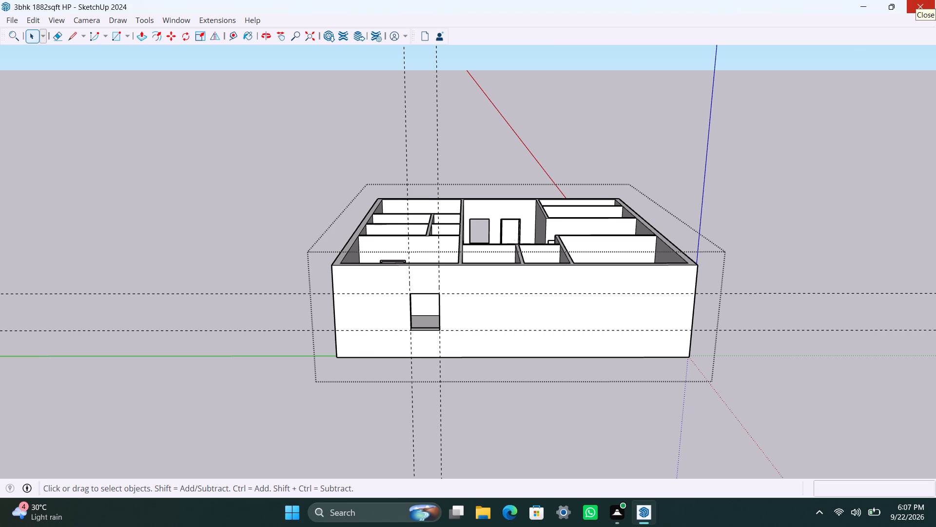
key("t")
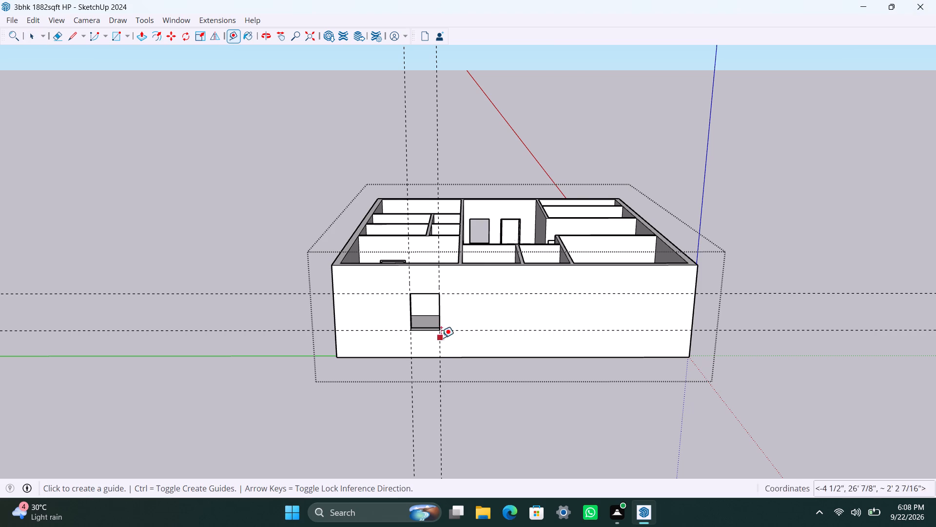
left_click(438, 196)
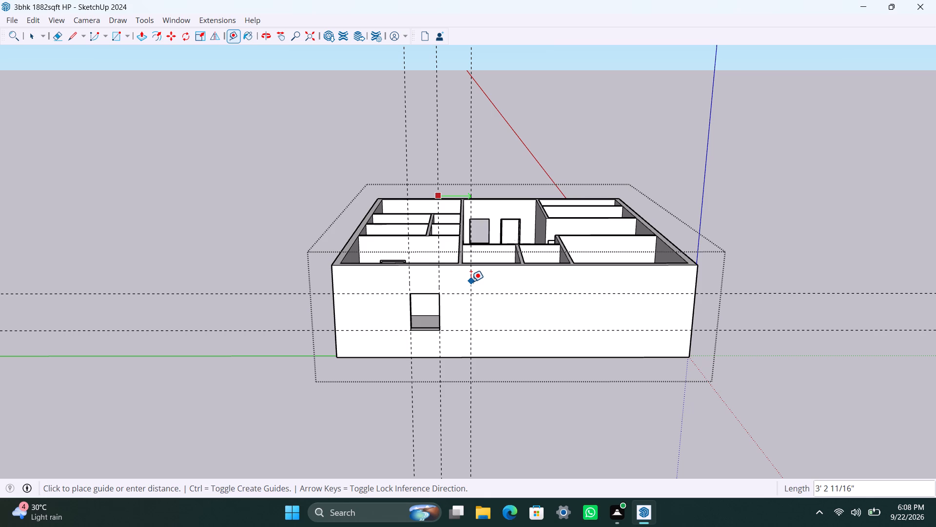
left_click(477, 282)
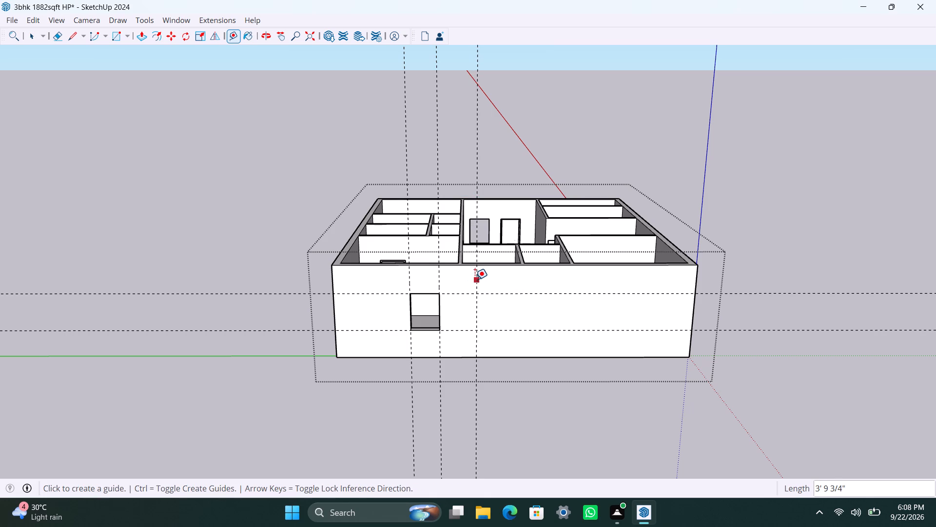
left_click(475, 279)
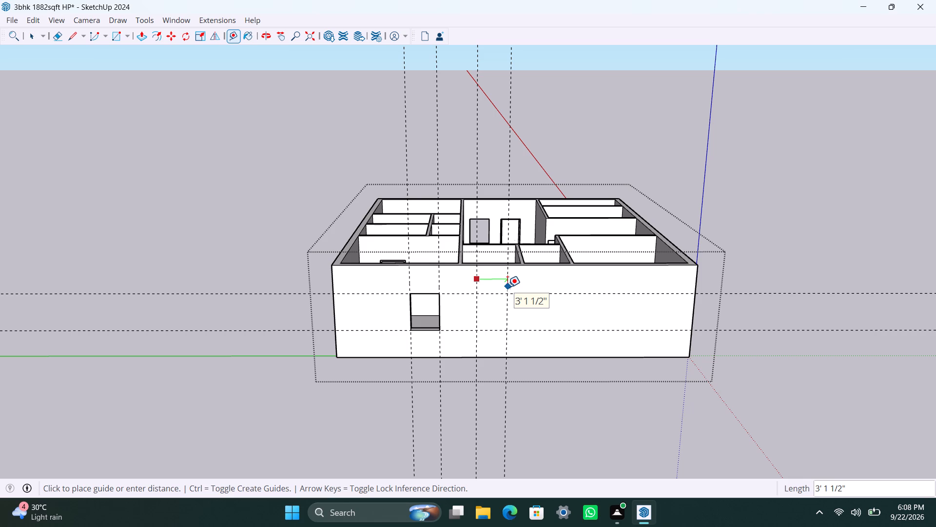
type("2'")
key("Return")
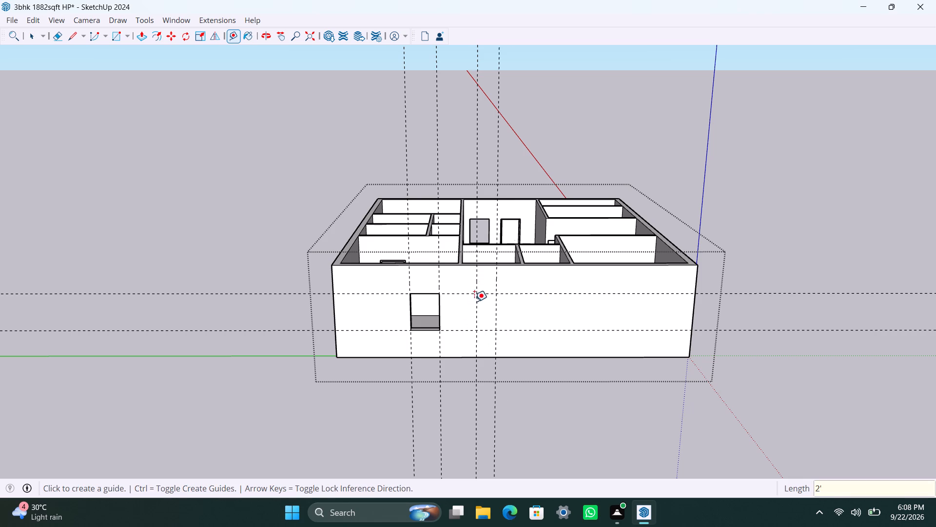
Place a horizontal guide 2' below the window-head guide on the same wall.
left_click_drag(491, 293, 491, 298)
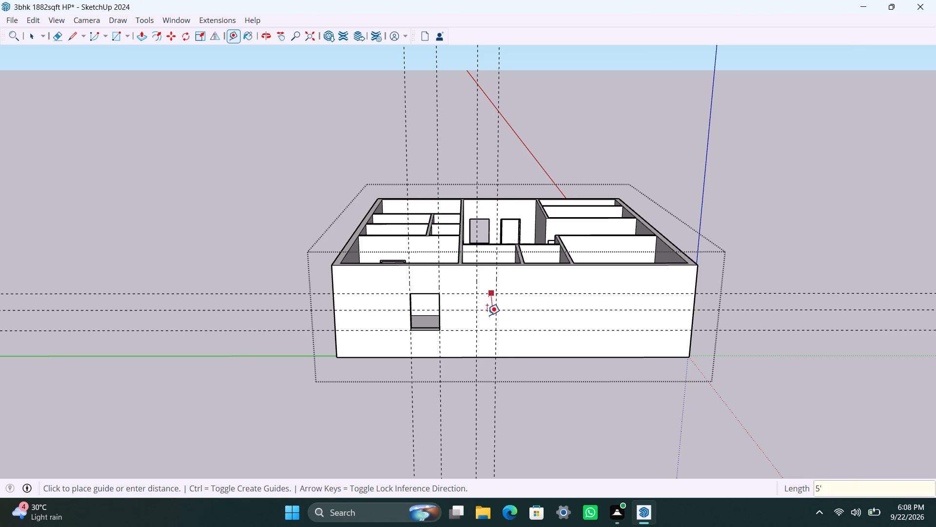
type("2'")
key("Return")
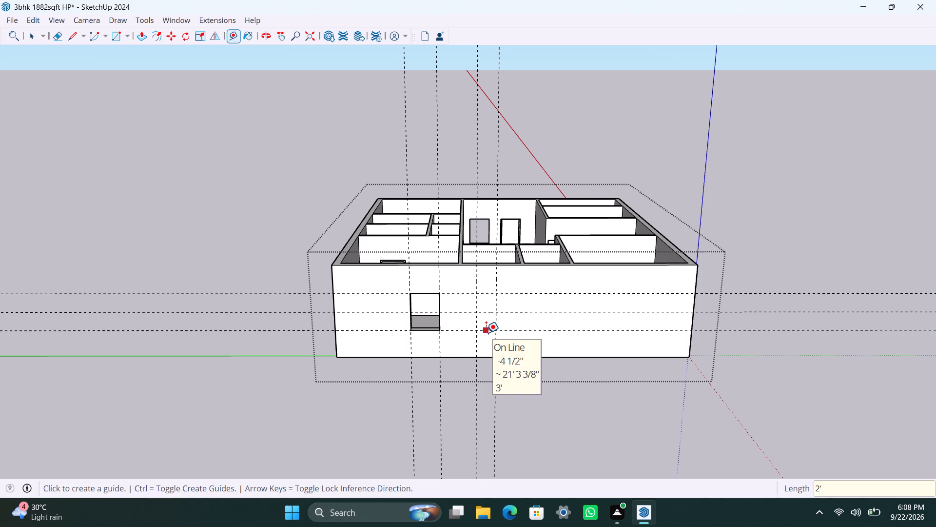
key("space")
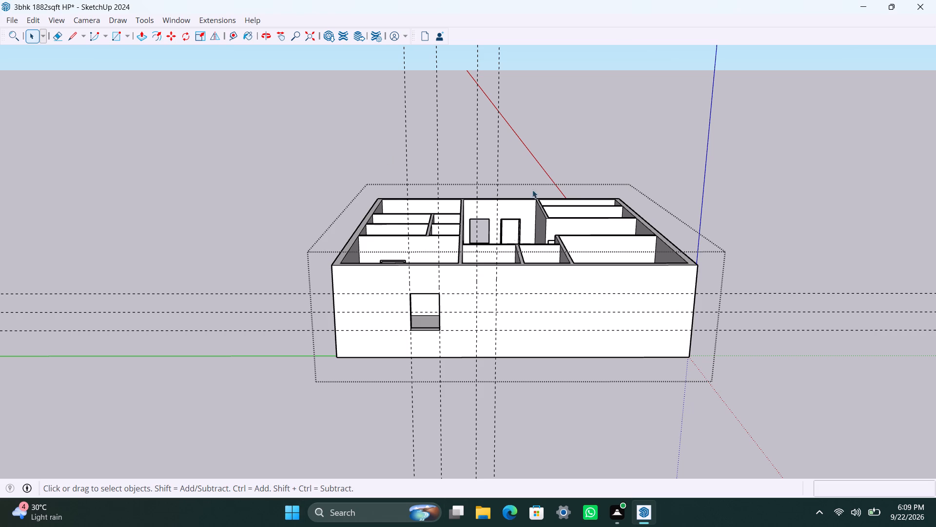
Draw a 2' by 2' window rectangle between the new vertical guides, from the window-head guide down to the middle horizontal guide.
scroll(493, 308, "up", 3)
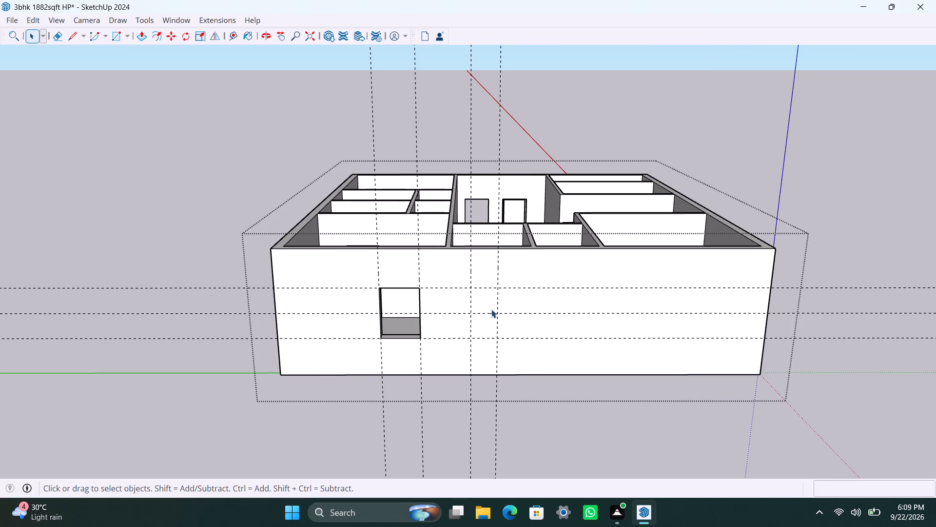
scroll(485, 308, "up", 3)
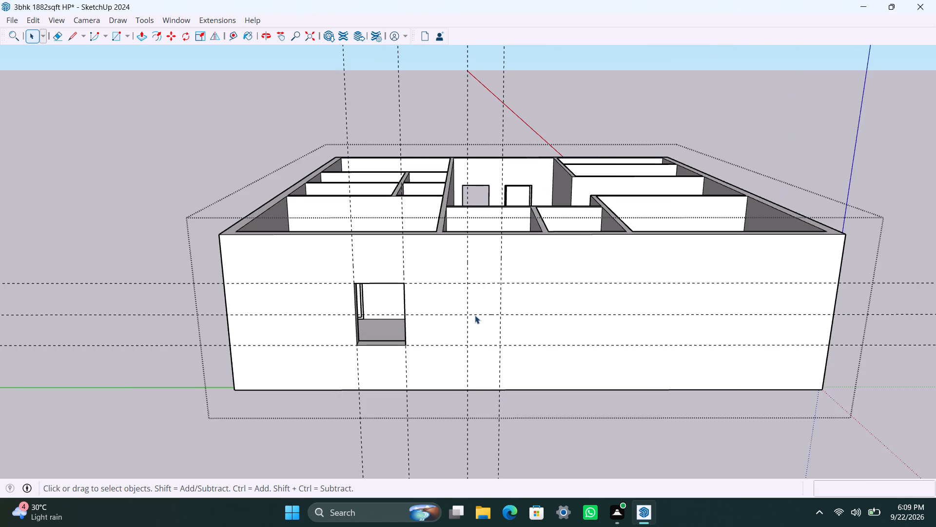
scroll(475, 315, "up", 2)
key("r")
left_click(467, 271)
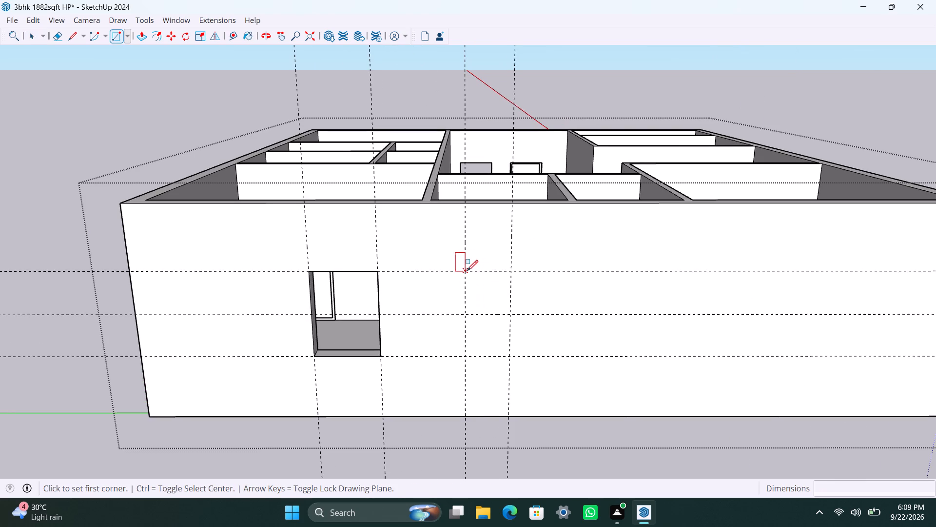
left_click(512, 314)
key("space")
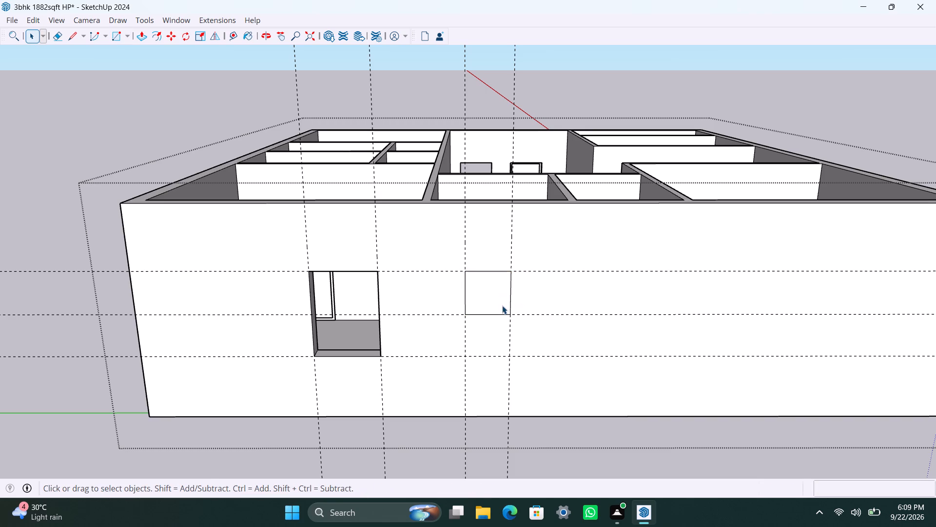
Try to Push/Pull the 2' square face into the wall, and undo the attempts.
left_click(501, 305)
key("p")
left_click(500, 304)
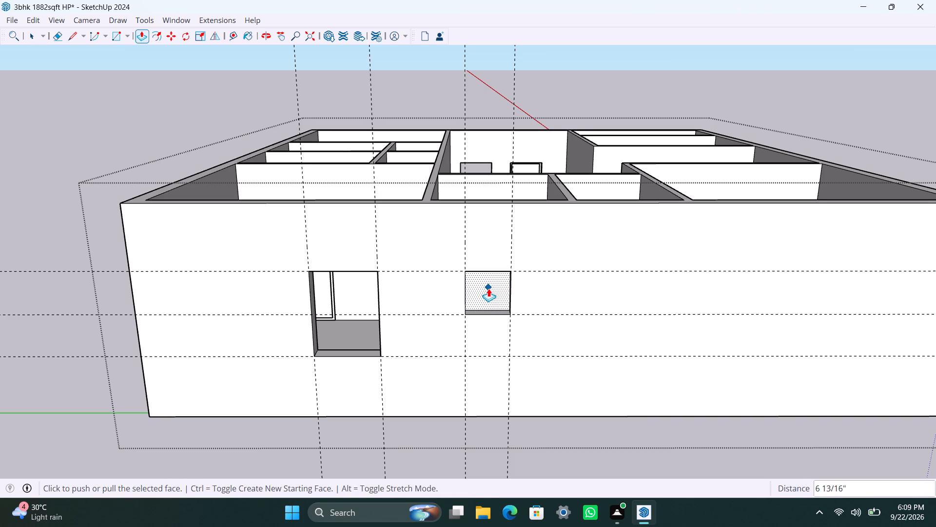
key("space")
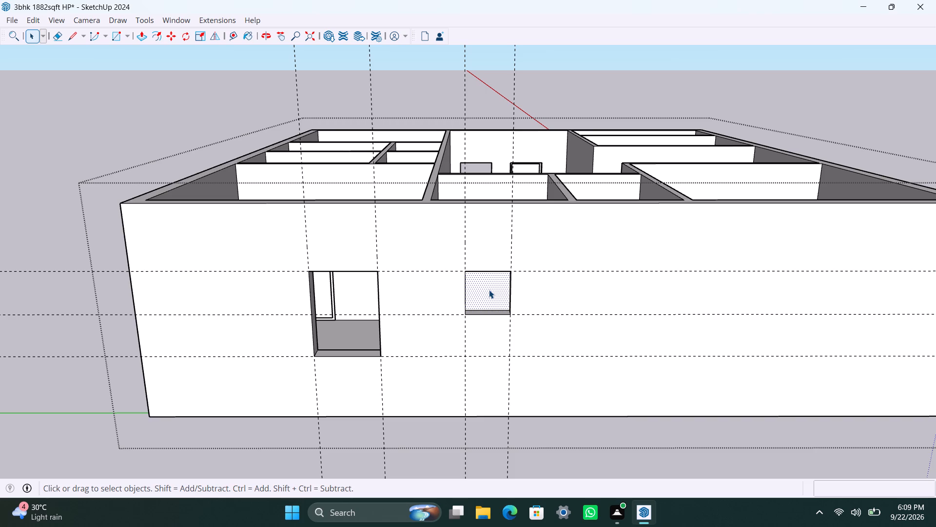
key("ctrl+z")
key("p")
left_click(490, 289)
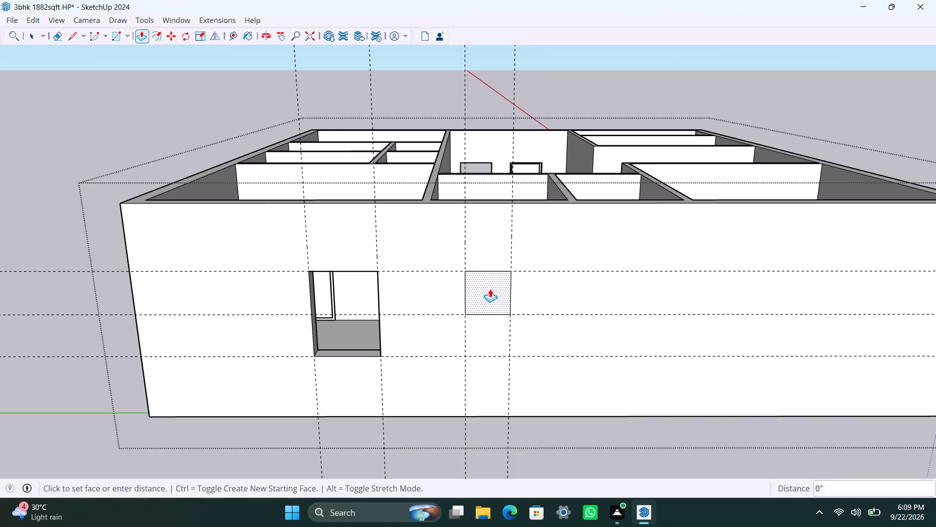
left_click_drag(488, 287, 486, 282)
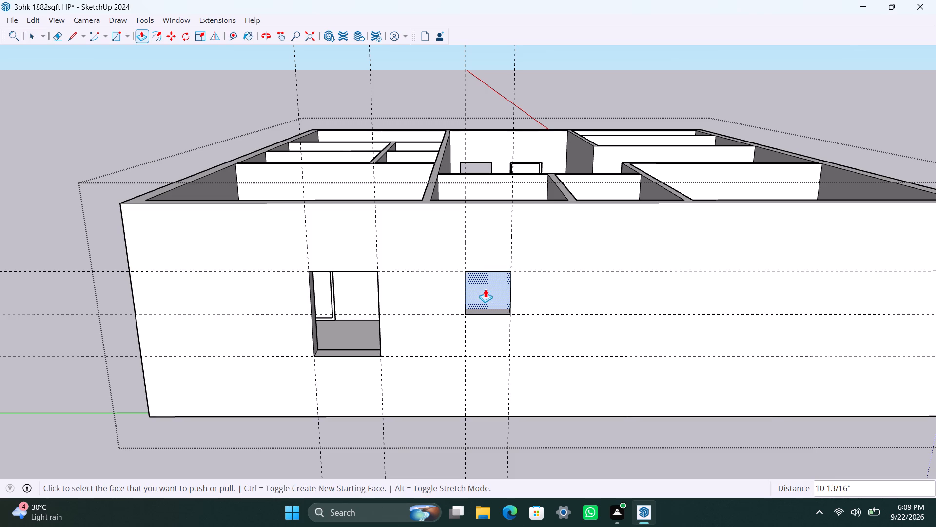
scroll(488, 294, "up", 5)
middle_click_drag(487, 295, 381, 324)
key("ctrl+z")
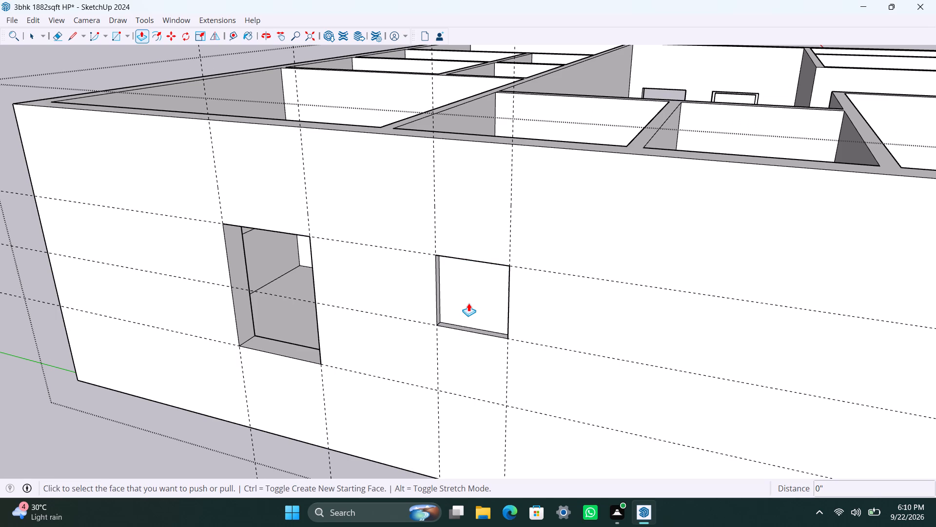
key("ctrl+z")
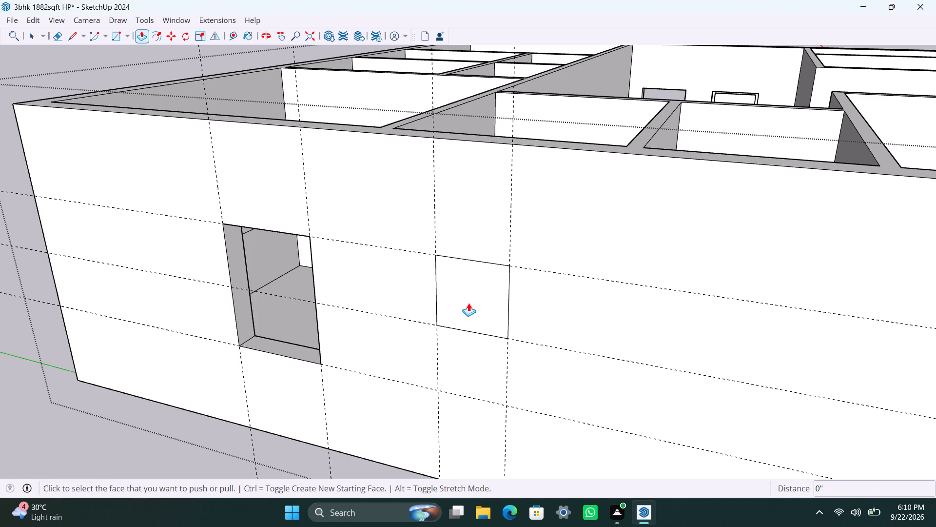
Push/Pull the 2' square face 9" through the wall to cut the small window opening.
left_click(467, 303)
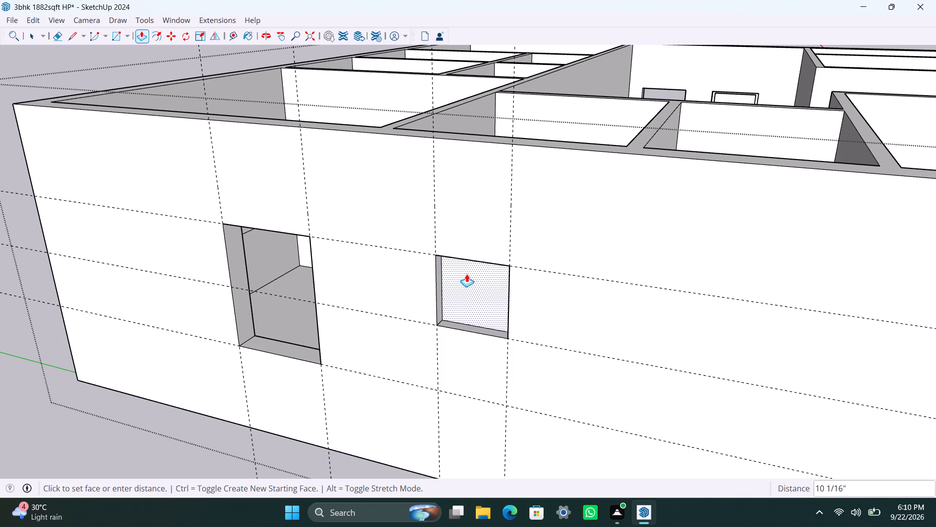
left_click(460, 276)
scroll(477, 350, "down", 8)
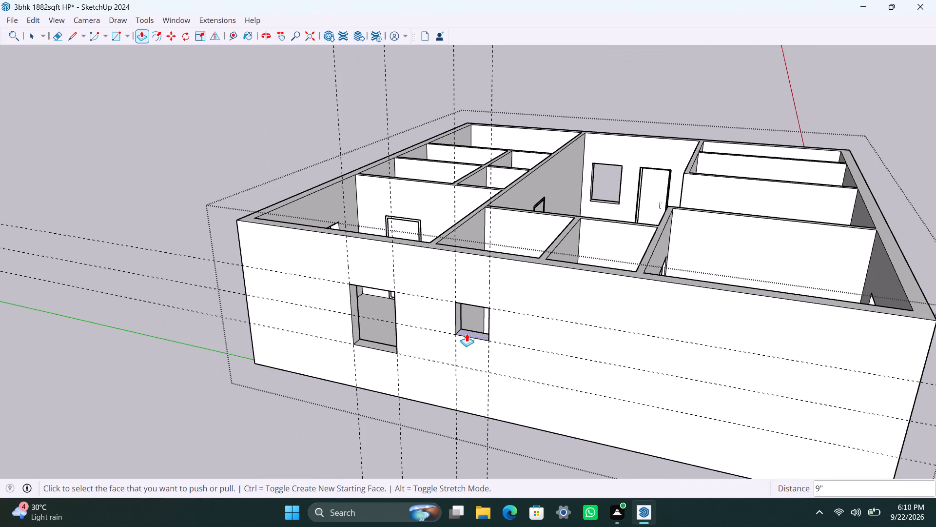
middle_click_drag(466, 333, 227, 275)
scroll(254, 290, "up", 3)
middle_click_drag(272, 332, 362, 347)
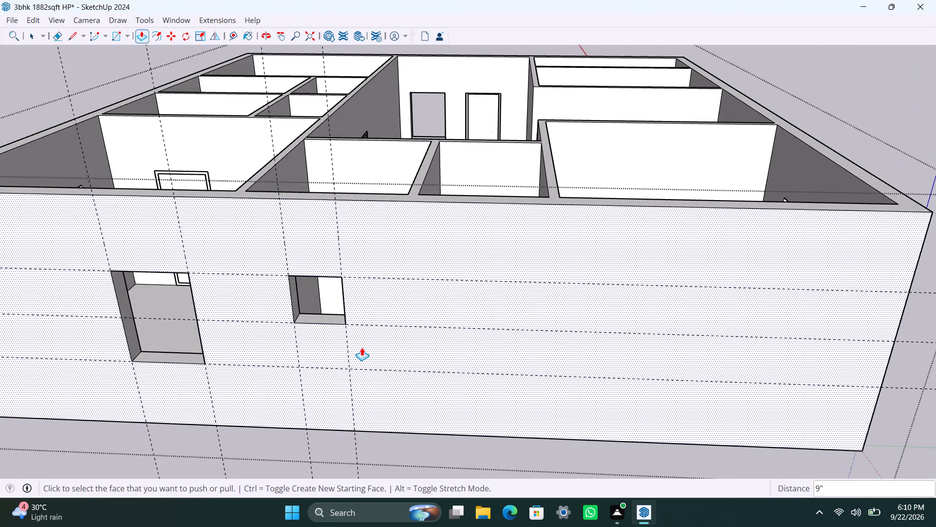
key("space")
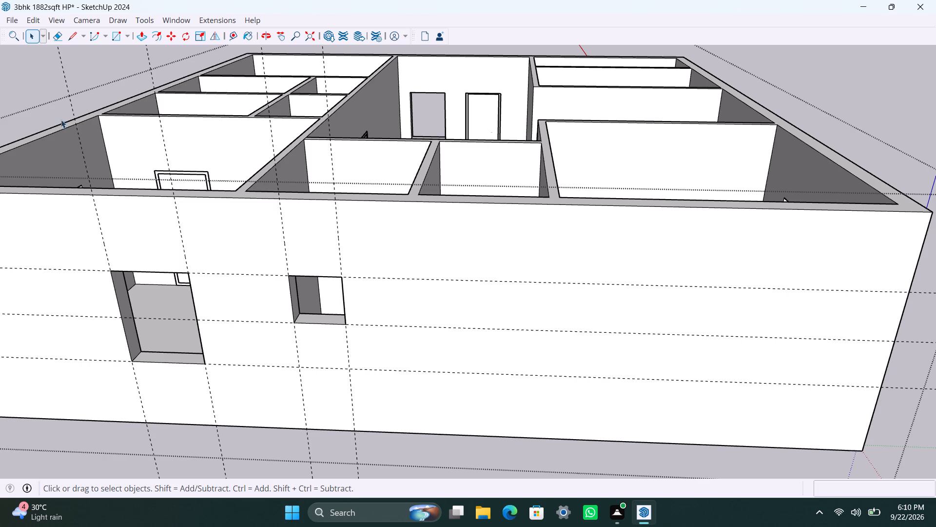
Examine the rooms behind the wall and the existing window openings on this and the adjacent exterior wall.
scroll(84, 130, "down", 7)
scroll(213, 150, "up", 3)
middle_click_drag(334, 202, 325, 289)
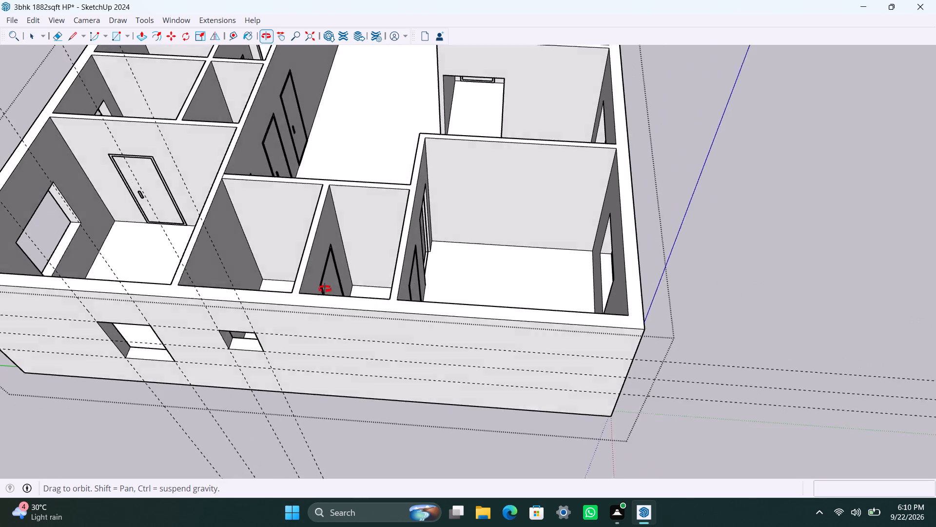
middle_click_drag(325, 289, 318, 265)
scroll(372, 263, "down", 5)
scroll(409, 268, "up", 5)
middle_click_drag(548, 317, 57, 240)
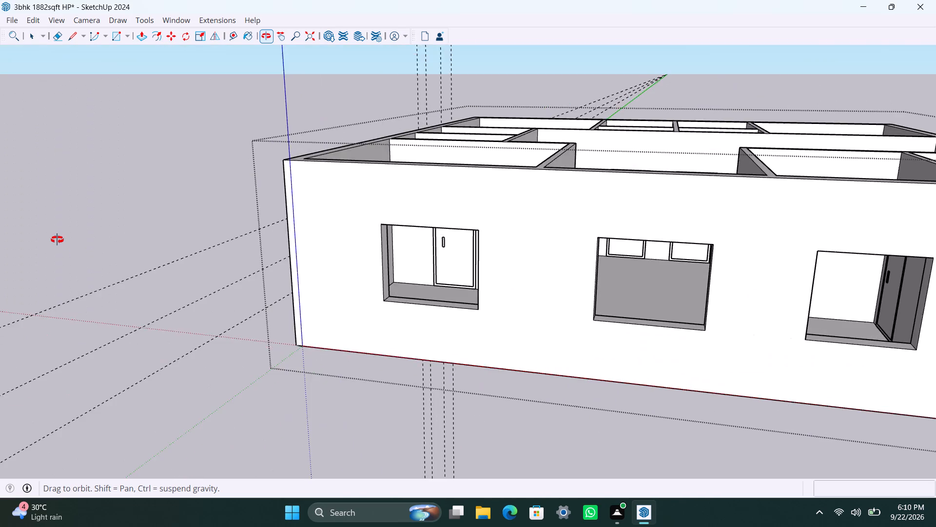
middle_click_drag(57, 240, 585, 323)
scroll(464, 250, "down", 6)
scroll(376, 294, "up", 3)
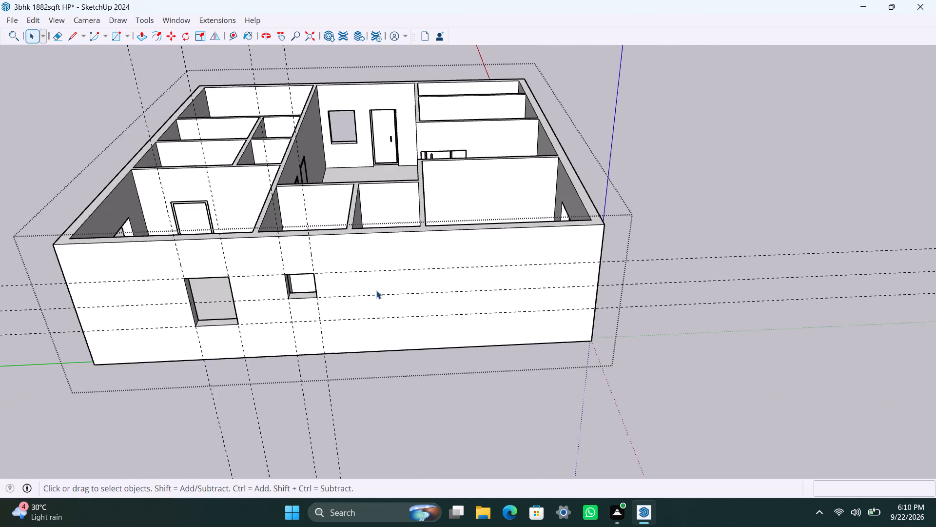
middle_click_drag(376, 292, 392, 311)
scroll(389, 307, "down", 4)
scroll(386, 308, "up", 5)
middle_click_drag(372, 305, 315, 256)
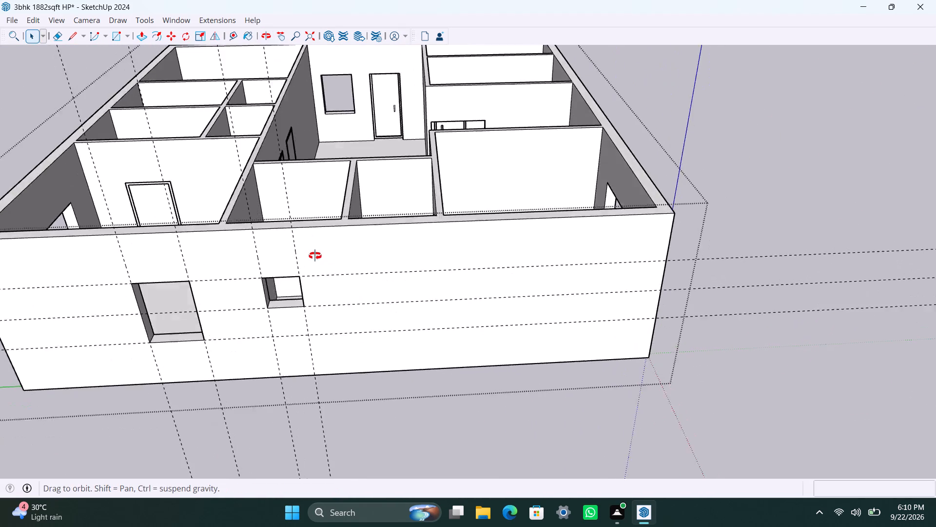
Place a vertical guide to the right of the small 2' window opening, and a second vertical guide 3' beyond it.
middle_click_drag(315, 256, 315, 256)
scroll(317, 257, "down", 5)
scroll(332, 260, "up", 3)
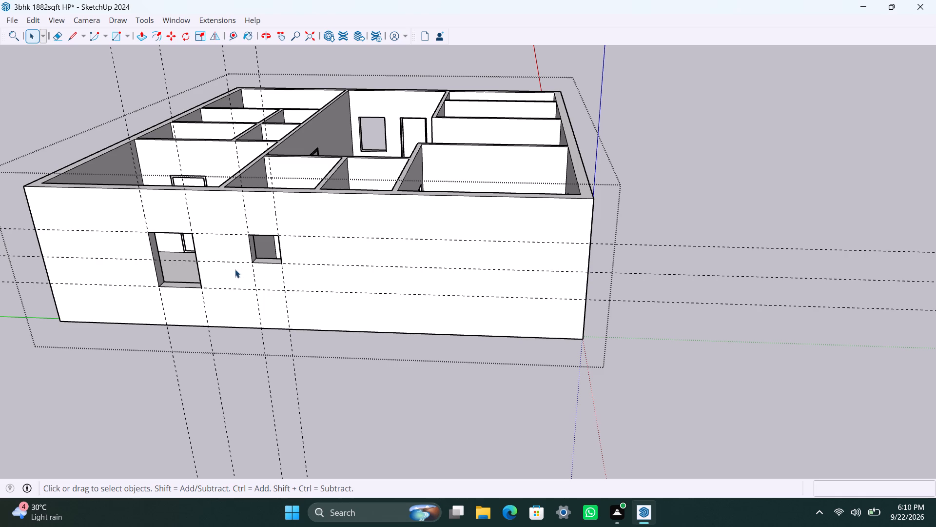
scroll(292, 280, "down", 2)
scroll(292, 280, "up", 1)
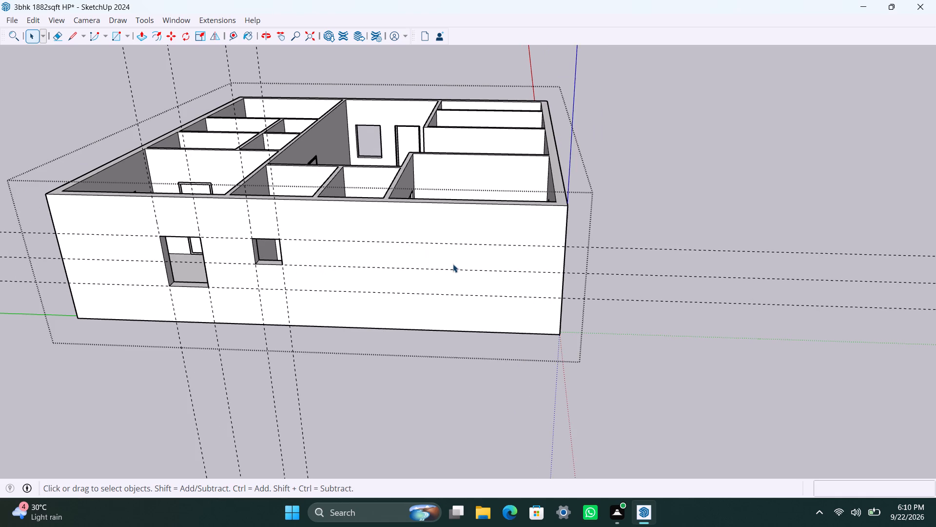
scroll(387, 247, "up", 2)
key("t")
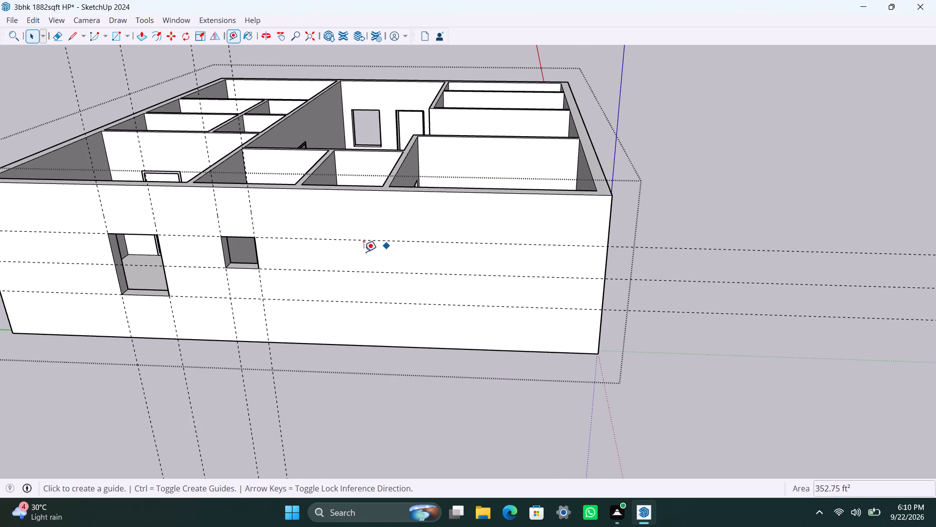
left_click(251, 209)
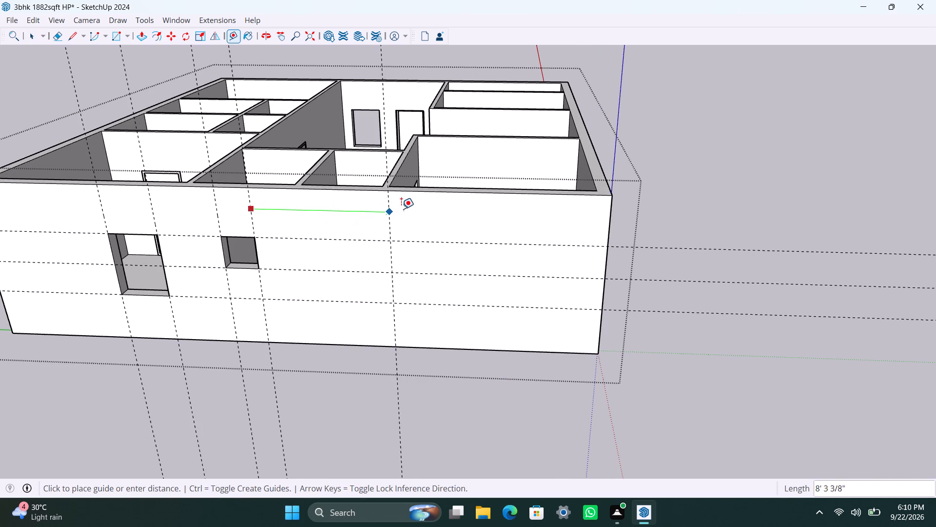
left_click(403, 208)
left_click(402, 210)
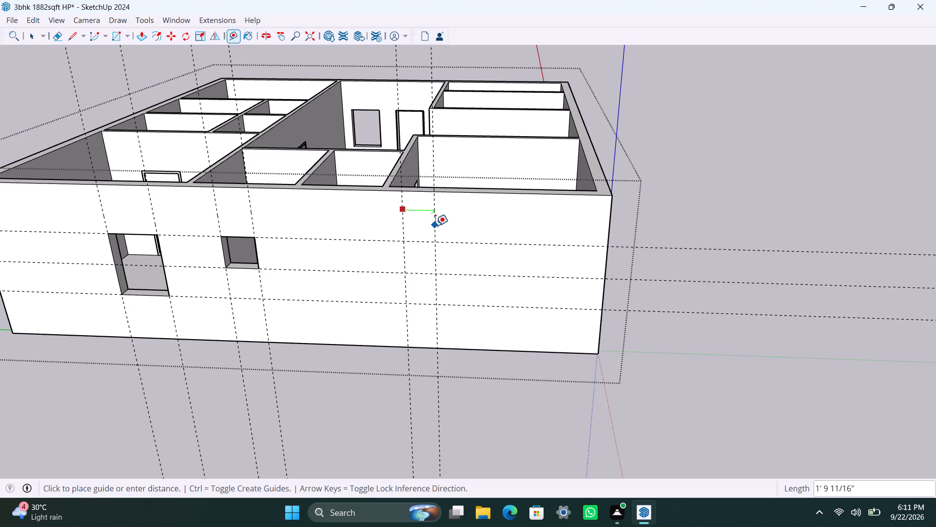
type("3'")
key("Return")
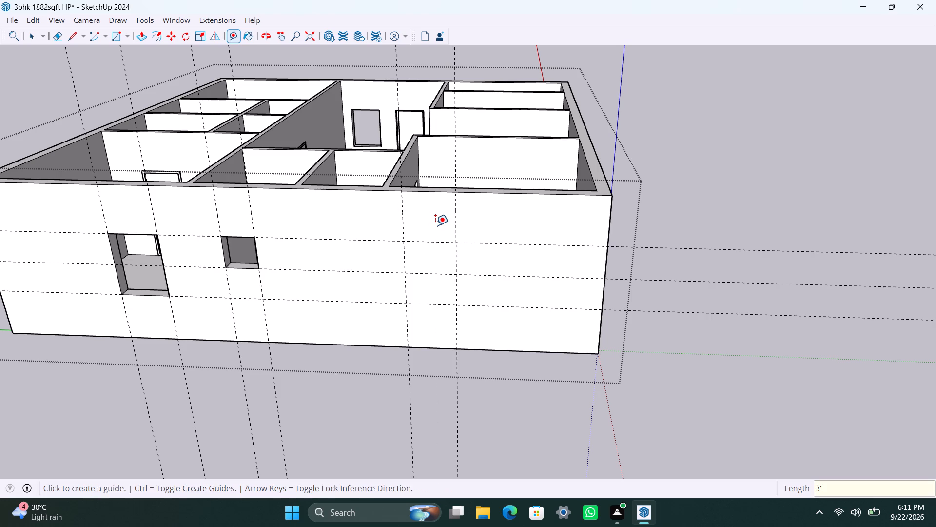
Draw a window rectangle between the new guides, from the window-head guide to the lowest horizontal guide, and Push/Pull it 9" through the wall.
key("r")
left_click(405, 239)
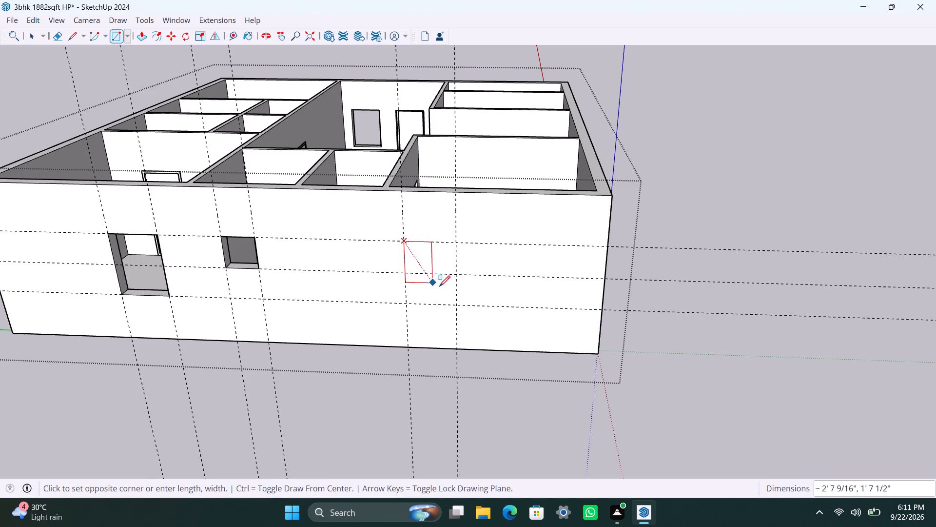
left_click(456, 303)
key("space")
left_click(424, 287)
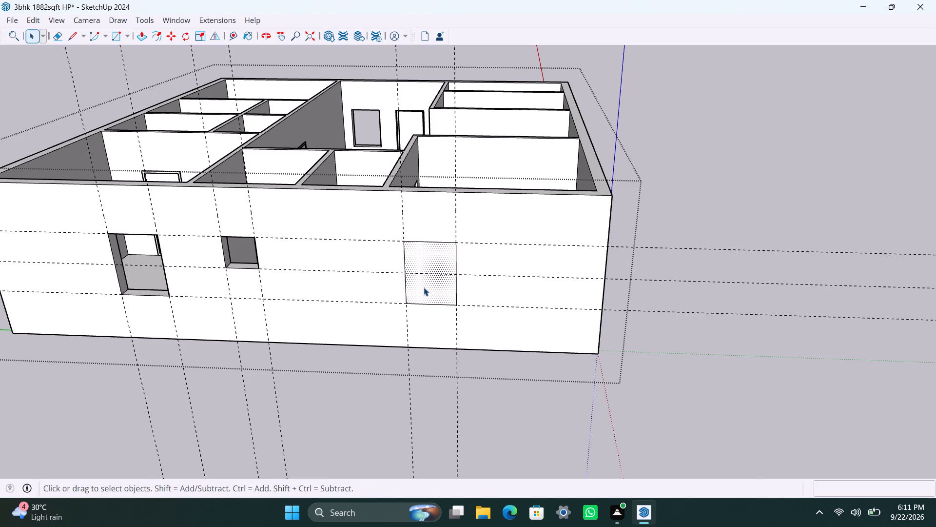
key("p")
left_click(421, 287)
left_click(421, 258)
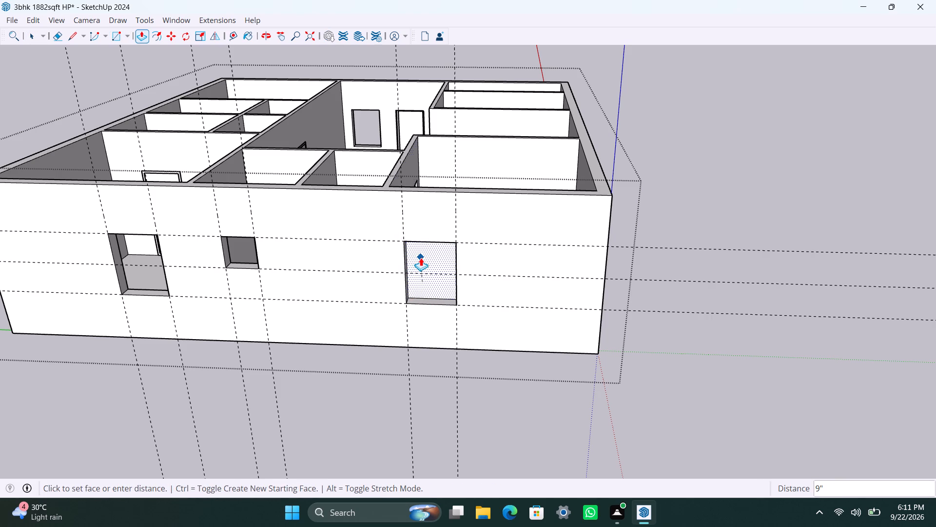
Save the model.
scroll(451, 317, "down", 3)
middle_click_drag(444, 339, 331, 347, "shift")
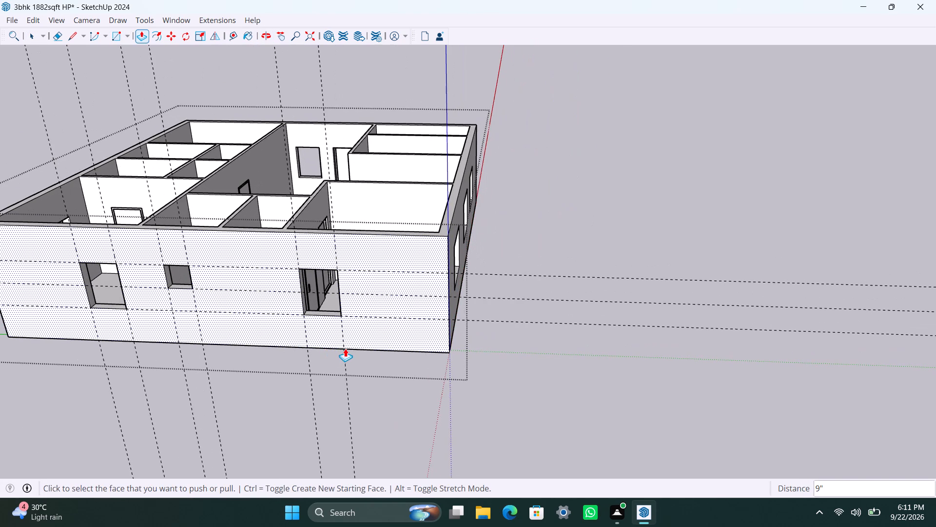
scroll(353, 348, "down", 3)
middle_click_drag(384, 345, 72, 368)
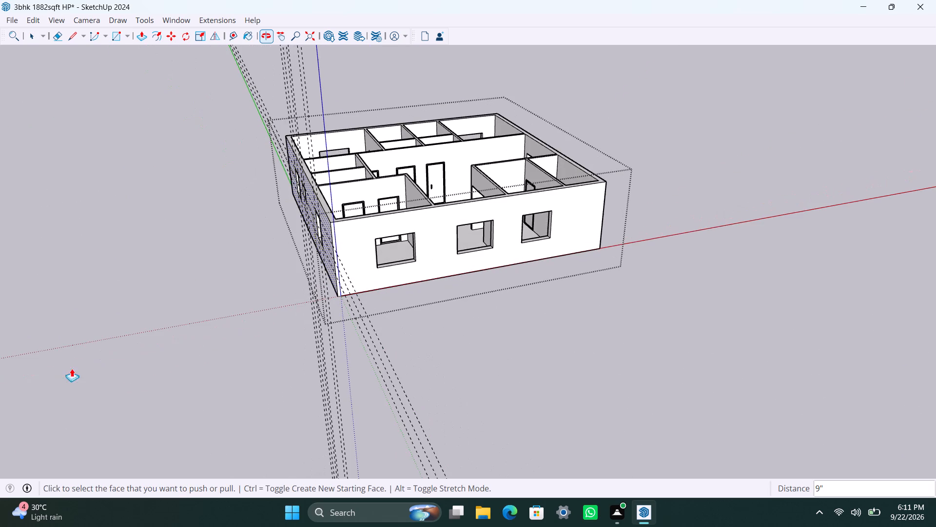
key("ctrl+s")
Delete all the guides and close the wall group.
key("space")
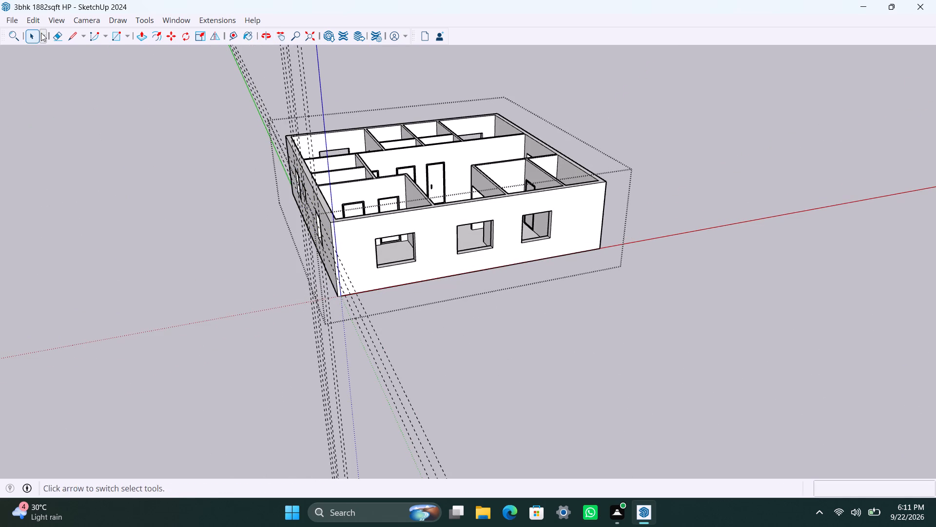
left_click(30, 17)
left_click(94, 144)
scroll(303, 299, "down", 4)
middle_click_drag(517, 310, 451, 325)
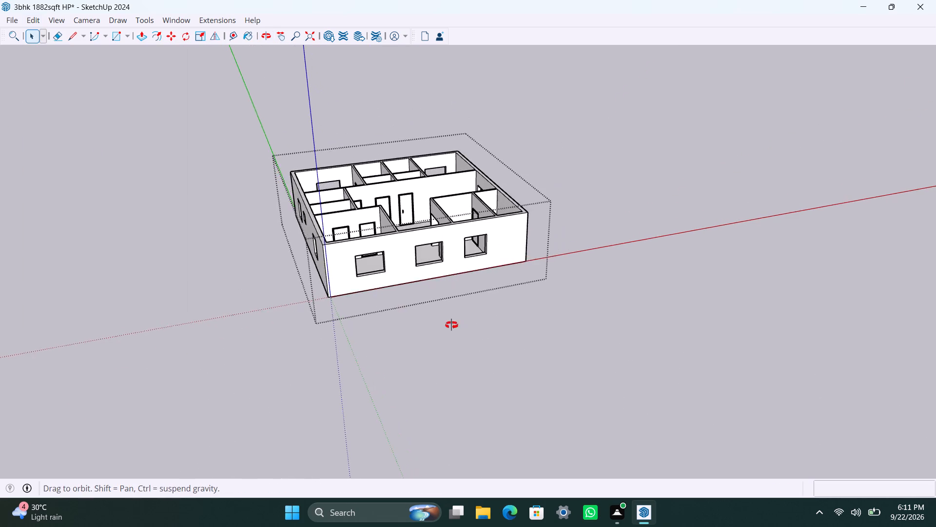
middle_click_drag(451, 325, 301, 332)
left_click(562, 389)
Inside the wall group, draw a 5' by 4' rectangle over the leftmost opening of the three-window wall and make it a group.
scroll(424, 303, "up", 4)
middle_click_drag(355, 324, 449, 392)
scroll(435, 274, "down", 3)
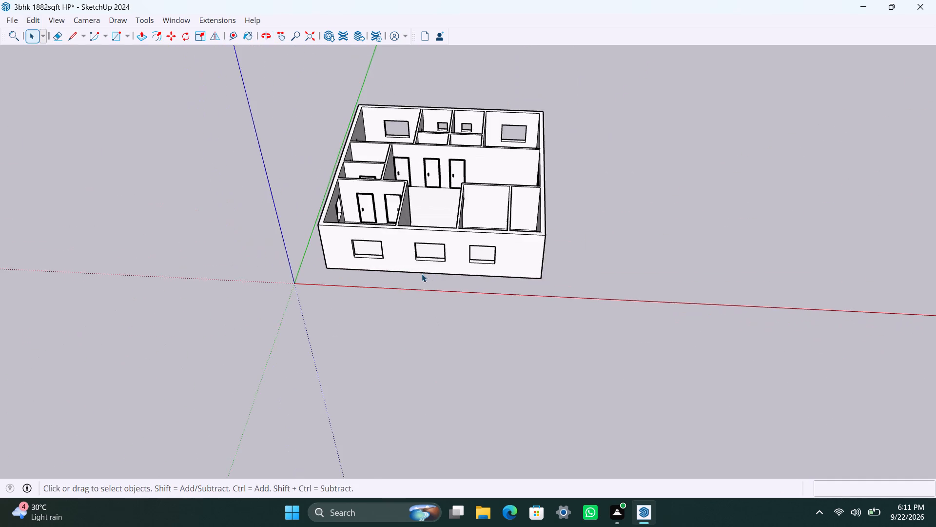
middle_click_drag(421, 277, 417, 346, "shift")
scroll(402, 341, "up", 6)
middle_click_drag(376, 335, 358, 253)
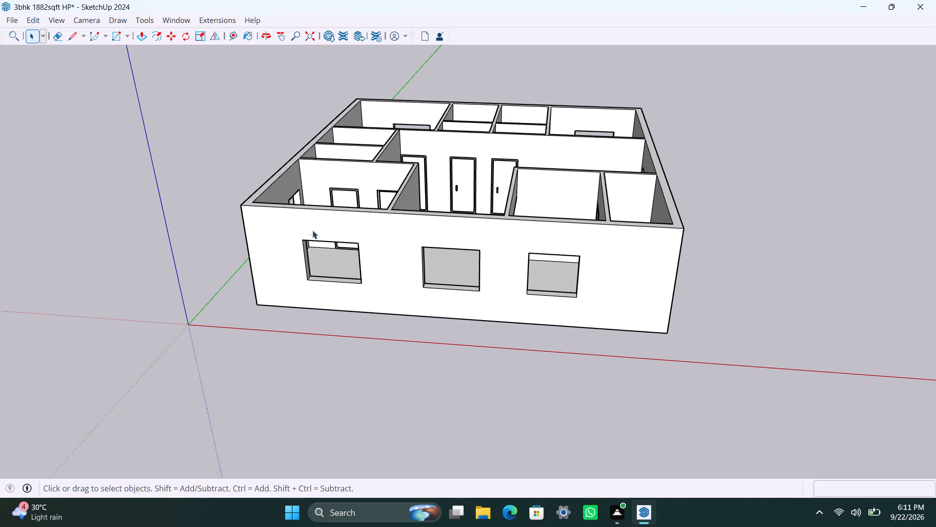
double_click(310, 227)
left_click(308, 232)
scroll(289, 263, "up", 3)
middle_click_drag(290, 279, 288, 246)
scroll(300, 238, "up", 2)
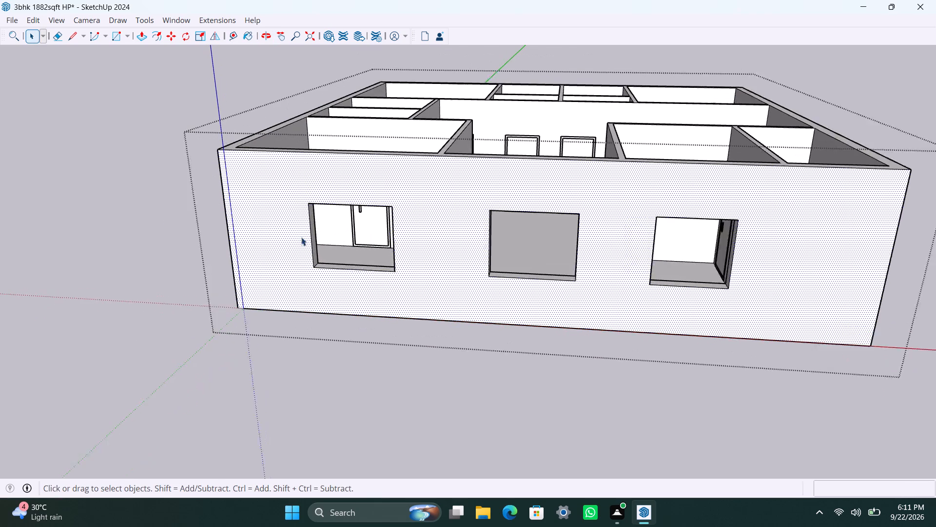
key("r")
left_click(308, 199)
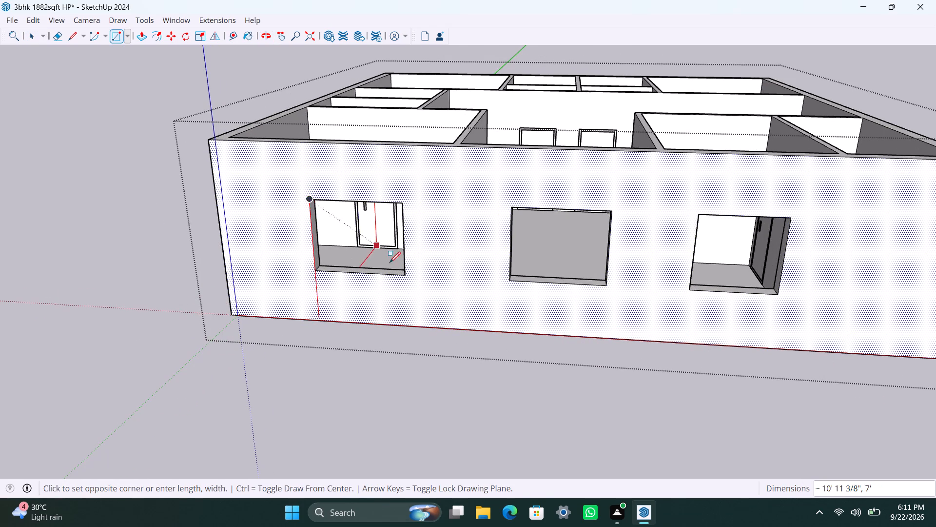
left_click(405, 274)
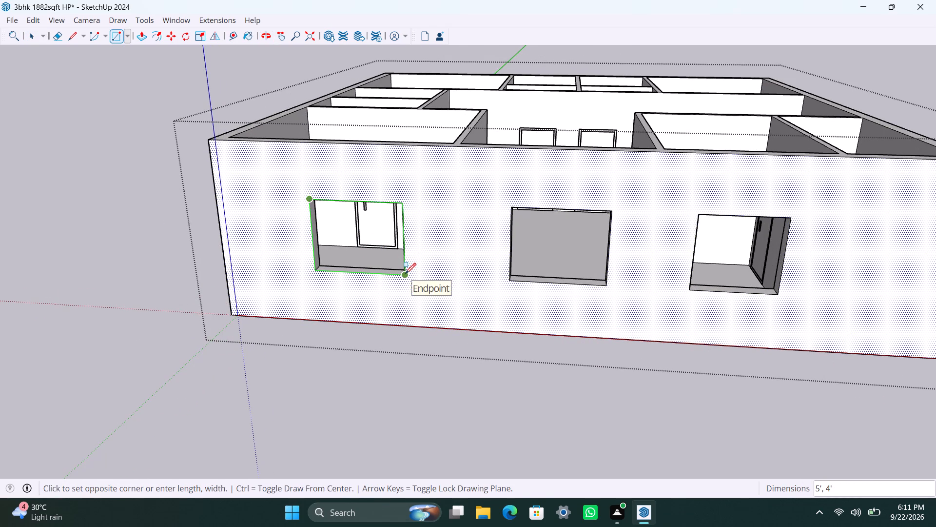
key("space")
double_click(376, 252)
right_click(376, 252)
left_click(445, 117)
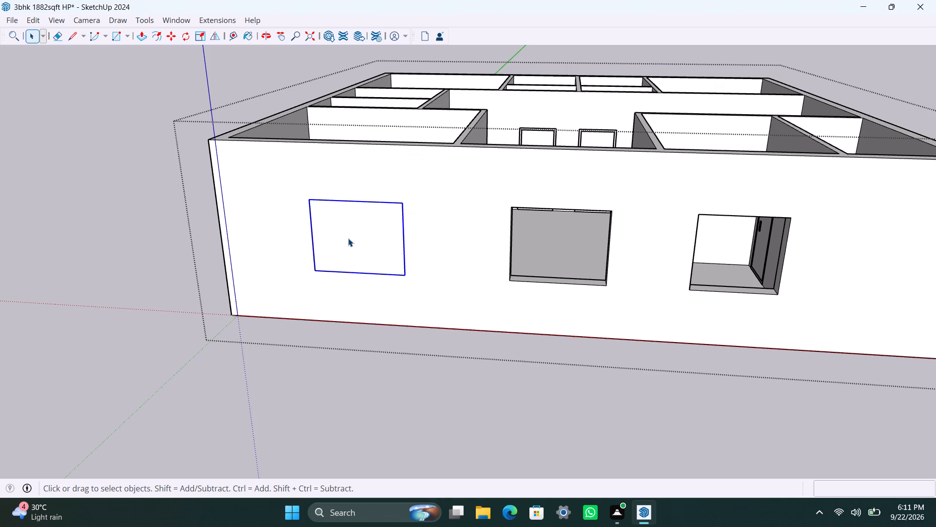
Inside the new group, offset the rectangle 2" inward and delete the inner face to leave a window frame.
scroll(346, 236, "up", 2)
triple_click(339, 223)
key("f")
left_click(331, 223)
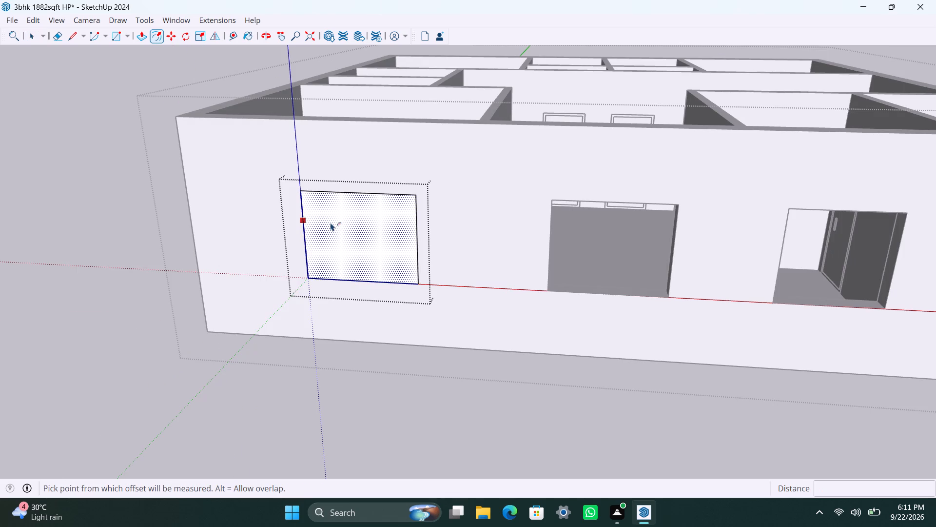
type("2\"")
key("Return")
key("space")
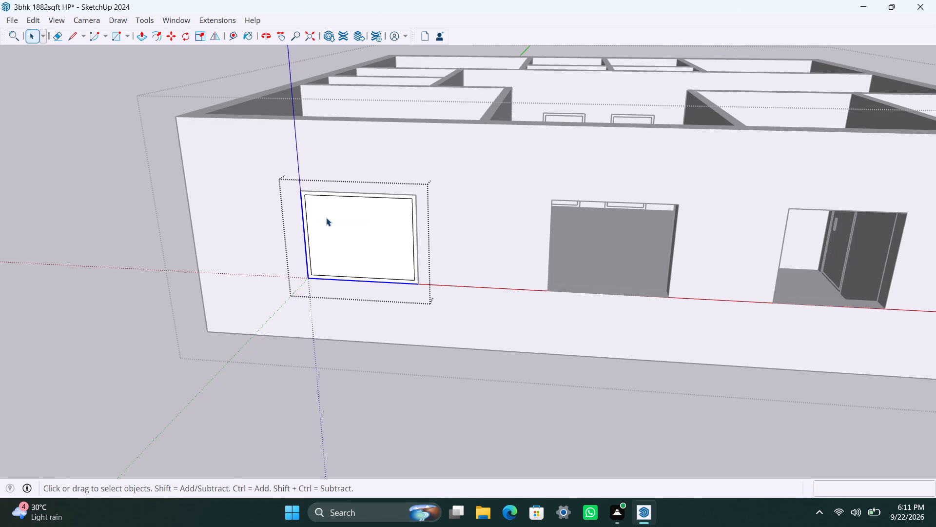
left_click(327, 219)
key("Delete")
Push/Pull the window frame face 1.5", and Push/Pull it another 1.5" to build up the frame's depth.
scroll(315, 313, "up", 8)
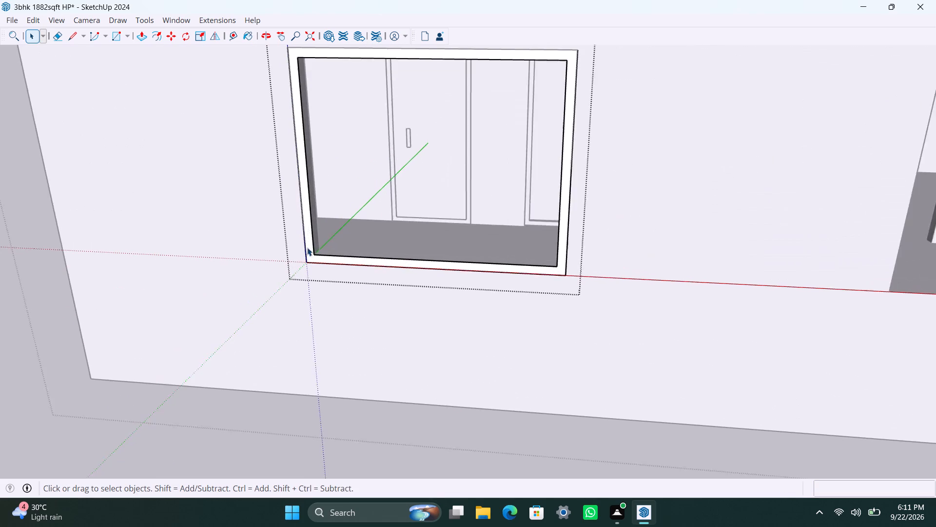
scroll(307, 247, "up", 3)
left_click(308, 245)
key("p")
left_click(308, 244)
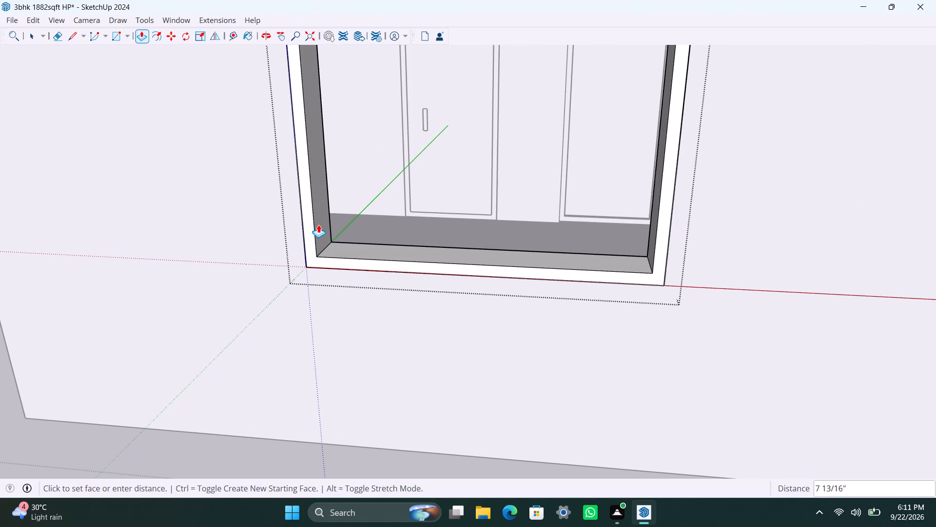
type("1.5\"")
key("Return")
left_click(310, 239)
type("1.5\"")
key("Return")
key("space")
Draw a rectangle over the left half of the frame opening, up to its midpoint, and delete the leftover right-half face.
scroll(316, 238, "down", 8)
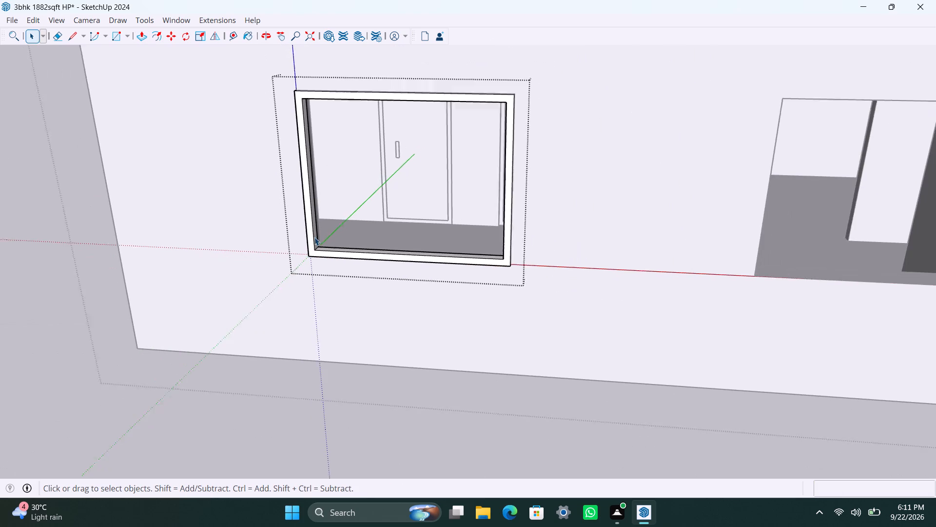
key("r")
left_click(302, 114)
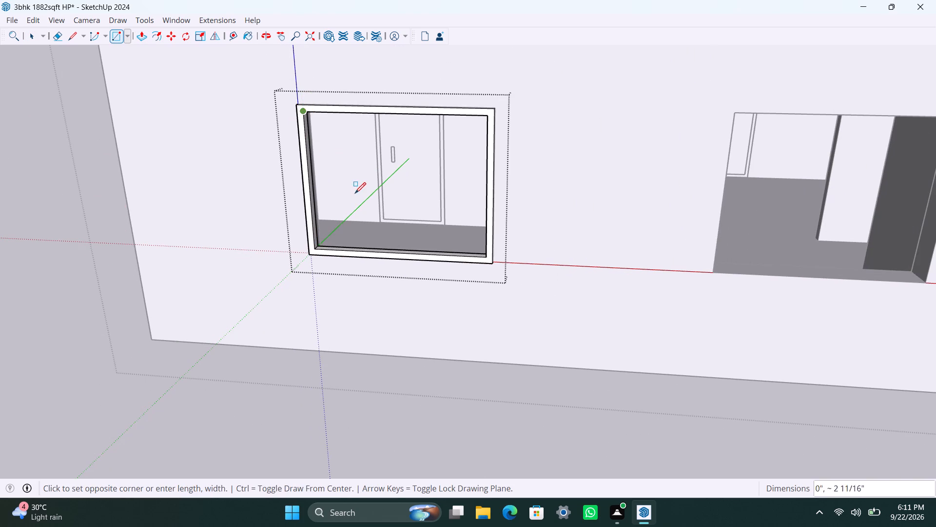
left_click(397, 252)
key("space")
left_click(438, 232)
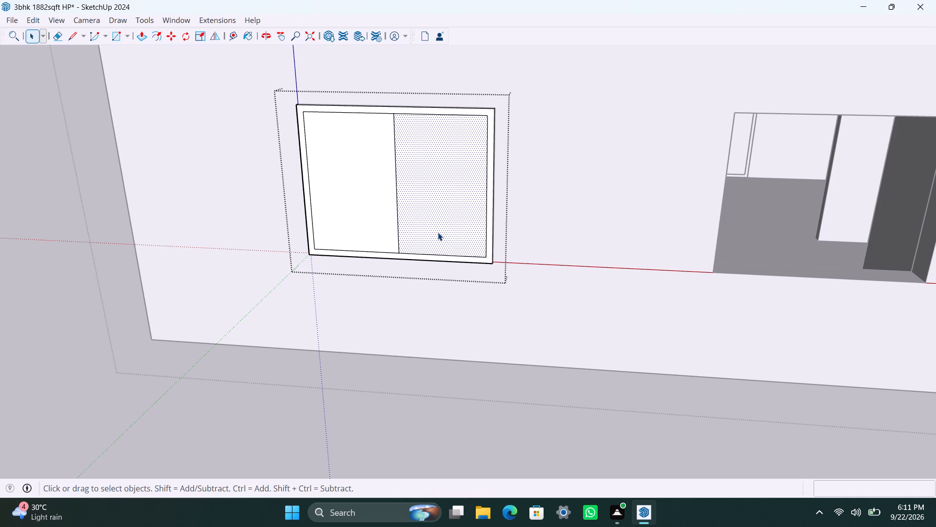
key("Delete")
Make the left-half window panel a group and Push/Pull its face to 8 mm thick.
double_click(381, 217)
right_click(378, 217)
left_click(442, 336)
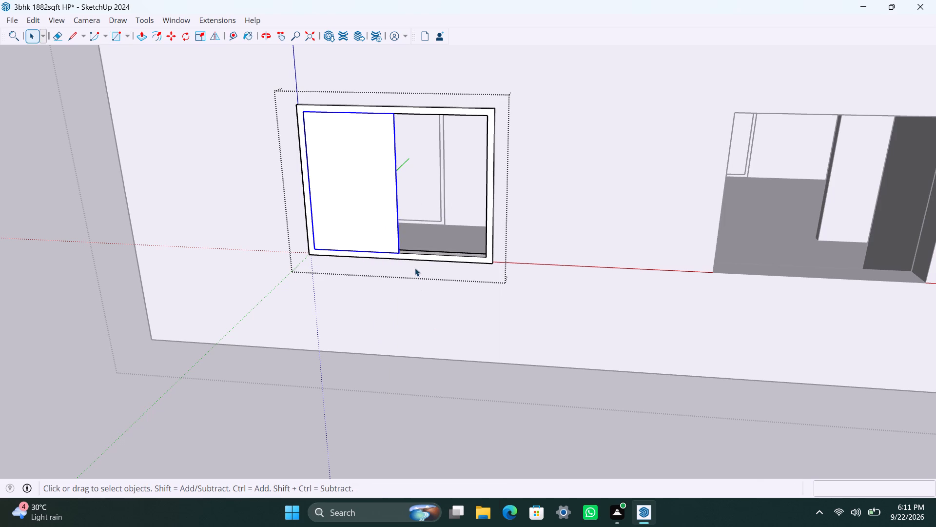
double_click(377, 217)
scroll(380, 219, "up", 2)
left_click(380, 225)
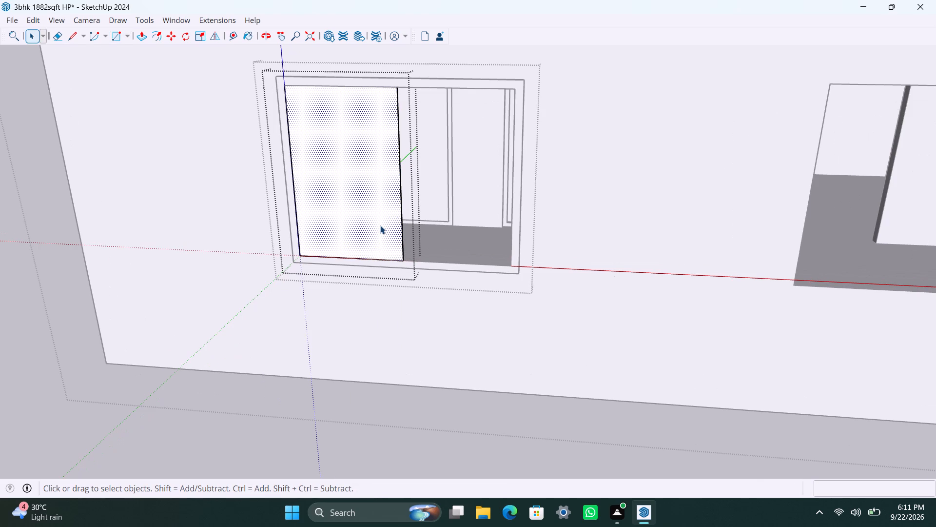
key("p")
left_click(380, 225)
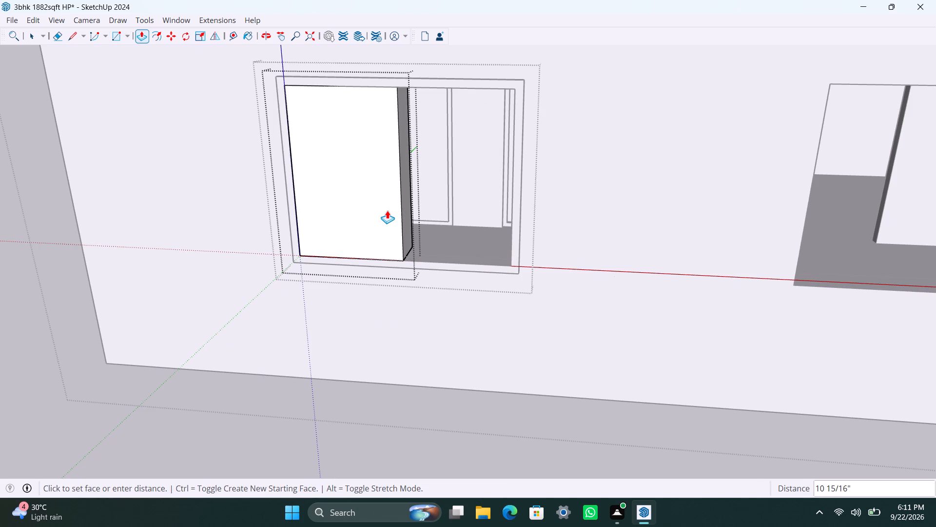
type("8MM")
key("Return")
key("space")
left_click(420, 333)
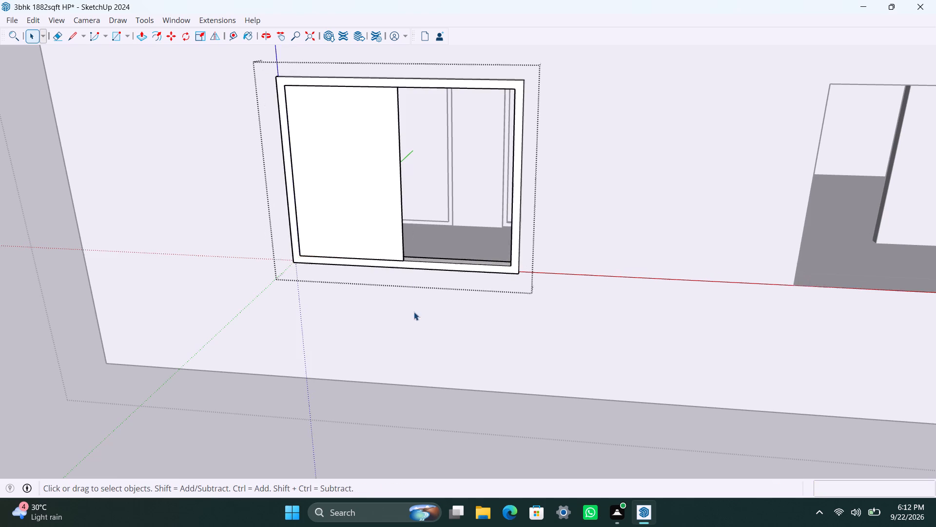
Move the left window panel about 1 9/16" back into the frame along the green axis.
scroll(401, 242, "up", 7)
left_click(393, 237)
scroll(402, 284, "up", 3)
middle_click_drag(407, 284, 288, 320)
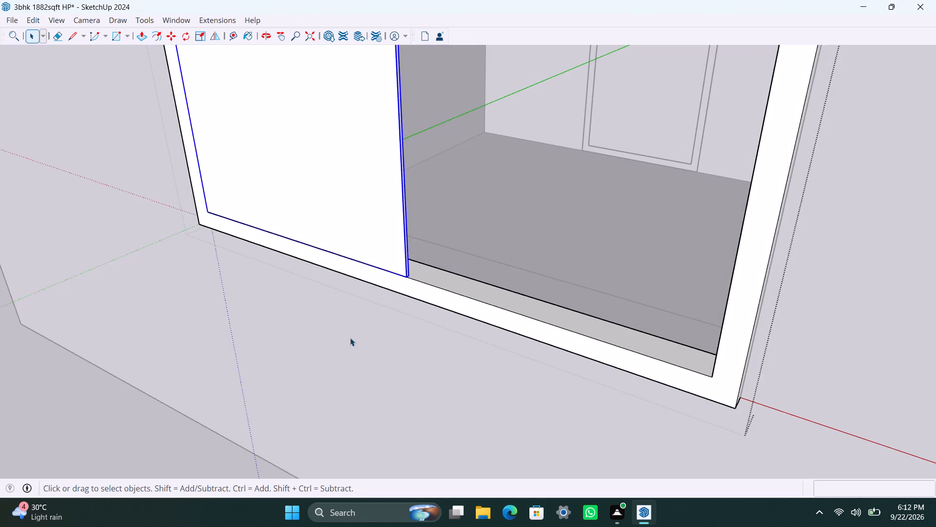
scroll(354, 331, "up", 9)
key("m")
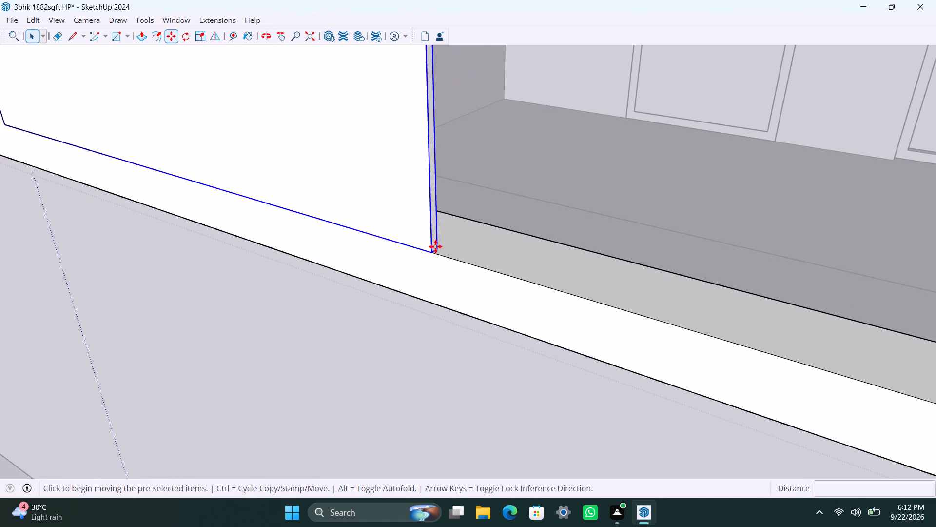
left_click(431, 250)
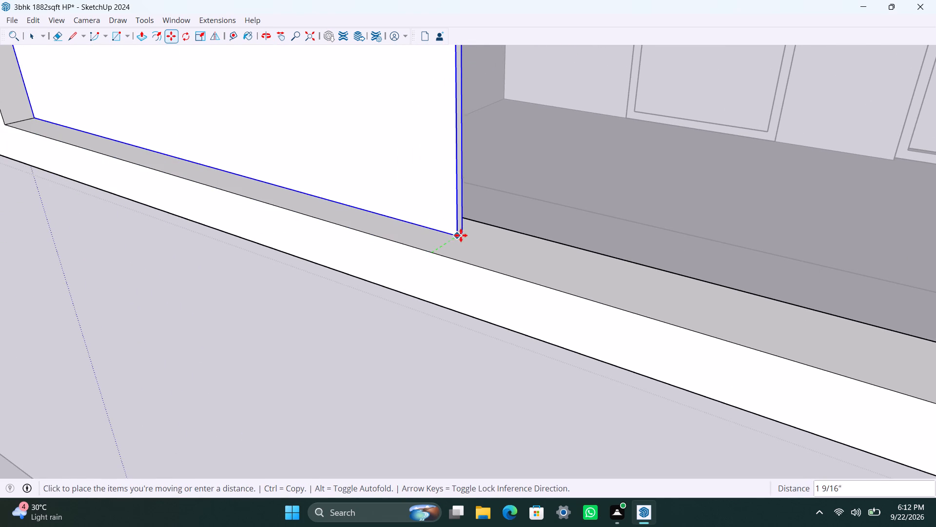
left_click(461, 235)
scroll(448, 243, "down", 19)
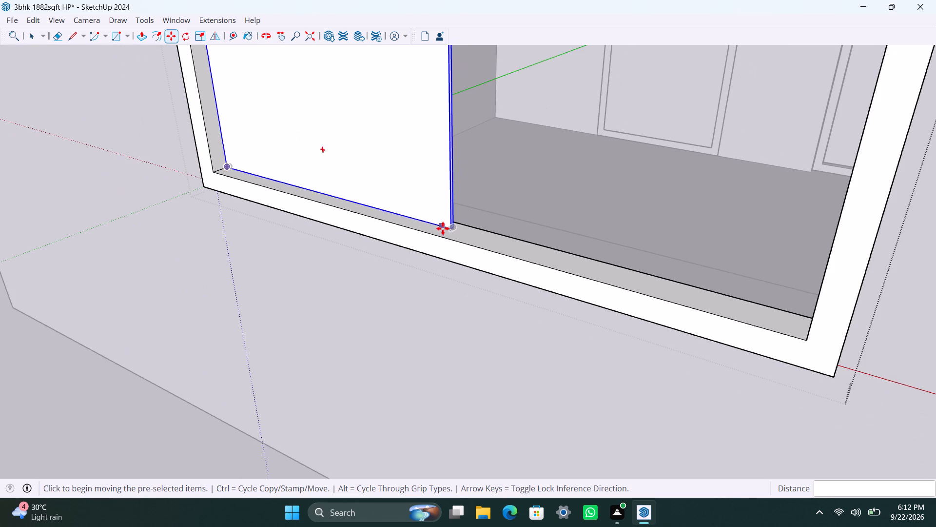
Copy the left window panel across to the frame's inner right corner to fill the right half of the opening.
left_click(448, 226)
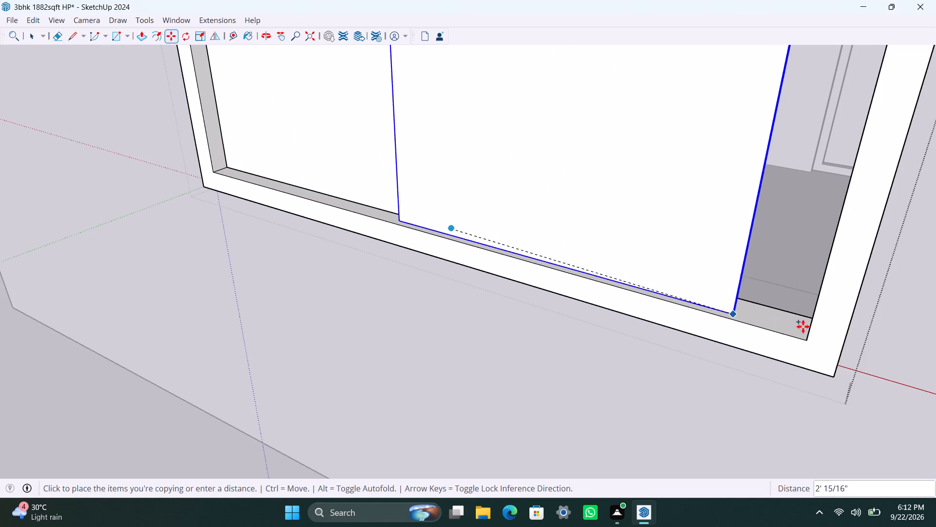
left_click(810, 338)
Move the copied right panel back into the frame until it meets the left panel's bottom corner, and exit the window group.
scroll(474, 261, "up", 8)
middle_click_drag(395, 253, 495, 280)
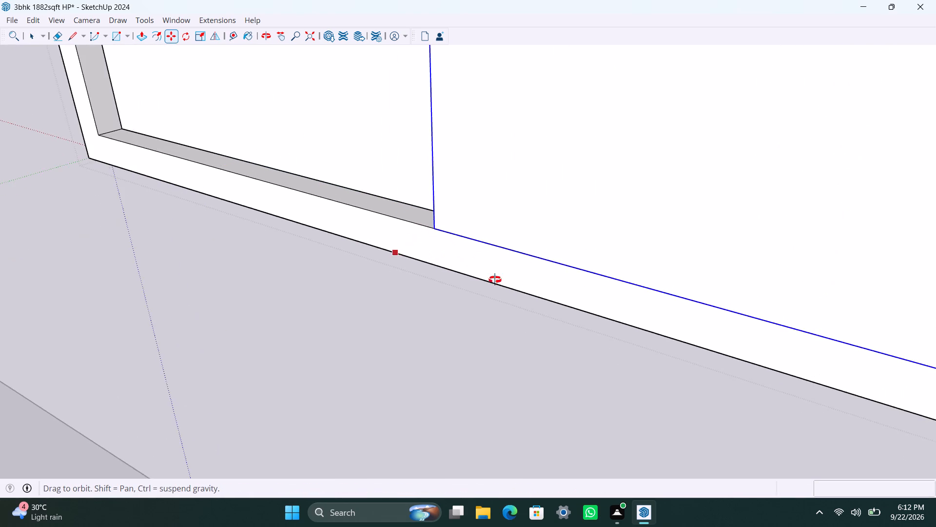
middle_click_drag(495, 280, 782, 291)
scroll(287, 262, "up", 2)
scroll(486, 249, "up", 4)
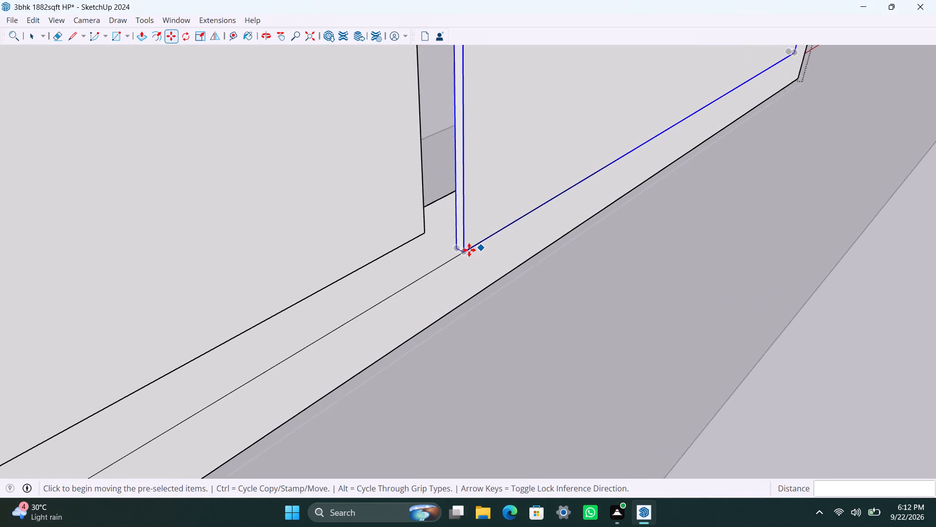
scroll(469, 250, "up", 6)
left_click_drag(457, 244, 452, 244)
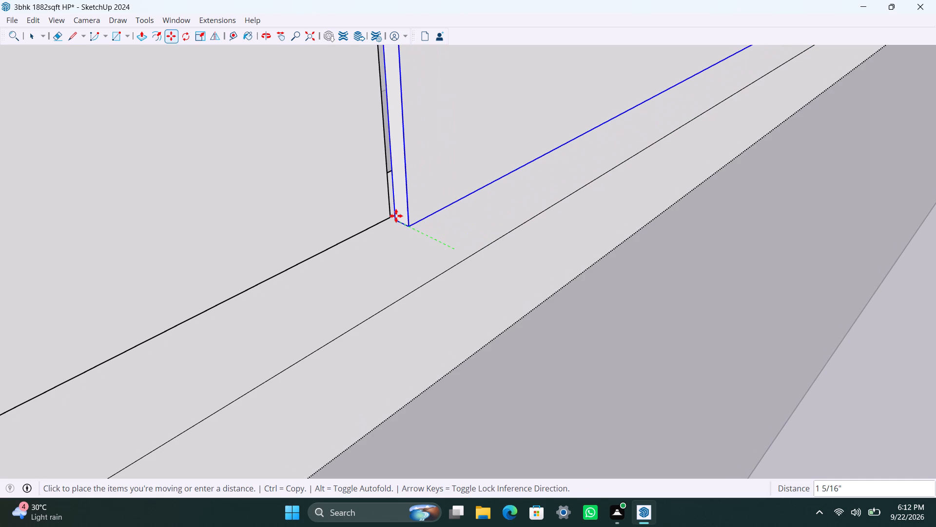
left_click(391, 213)
scroll(375, 262, "down", 16)
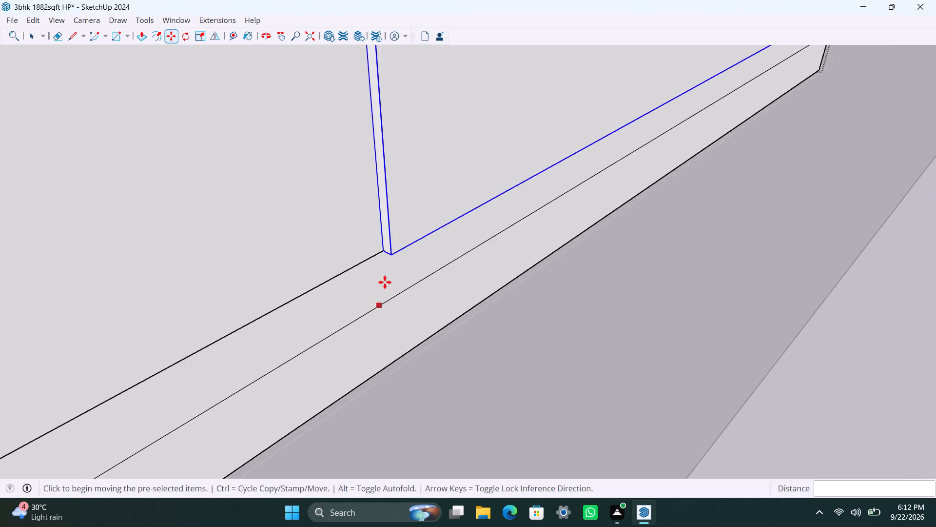
scroll(385, 282, "down", 20)
scroll(385, 282, "down", 20)
scroll(385, 282, "down", 7)
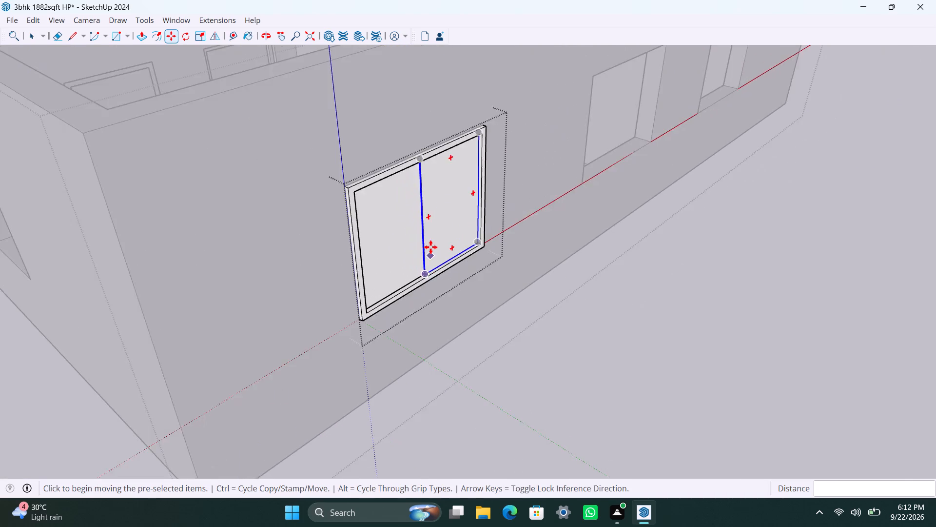
scroll(430, 247, "down", 7)
key("space")
left_click(544, 400)
Draw a rectangle over the middle window opening of the front wall and make it a group.
scroll(541, 313, "down", 5)
middle_click_drag(534, 324, 198, 305)
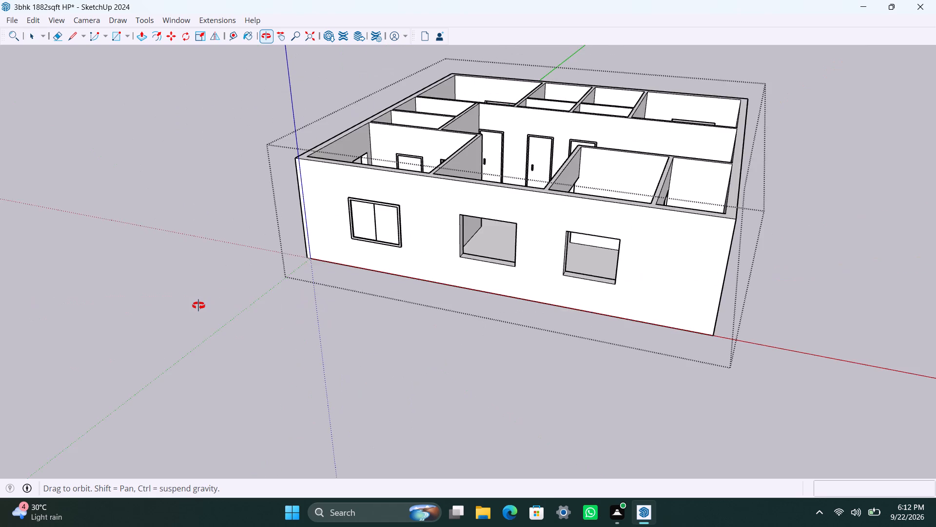
middle_click_drag(198, 305, 259, 289)
scroll(347, 323, "up", 2)
middle_click_drag(356, 330, 221, 399, "shift")
scroll(322, 388, "up", 2)
middle_click_drag(334, 384, 338, 368)
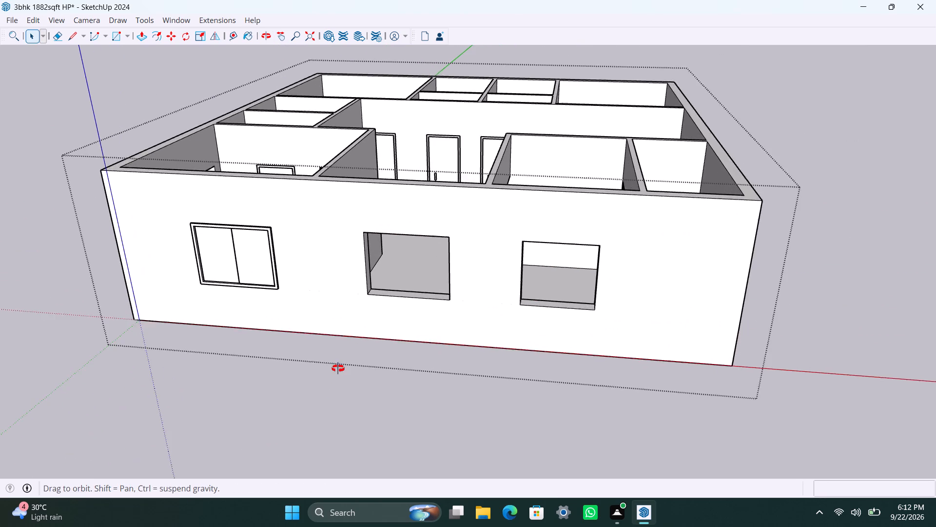
middle_click_drag(338, 368, 338, 367)
key("r")
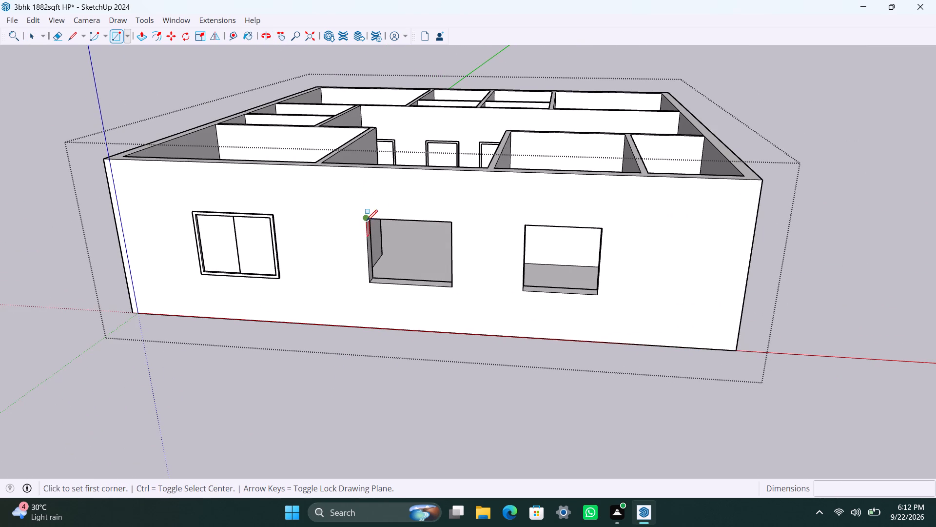
left_click(367, 221)
left_click(449, 284)
key("space")
double_click(420, 261)
right_click(421, 263)
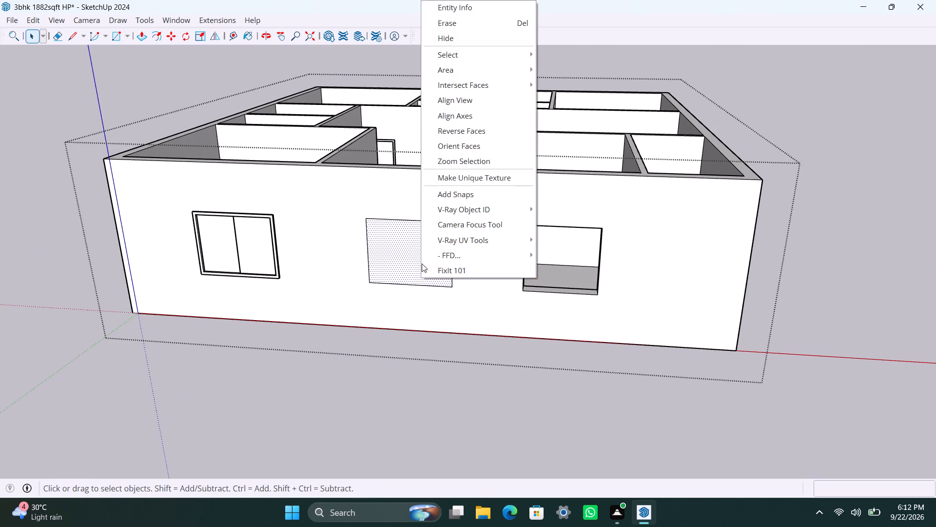
double_click(372, 251)
left_click(372, 251)
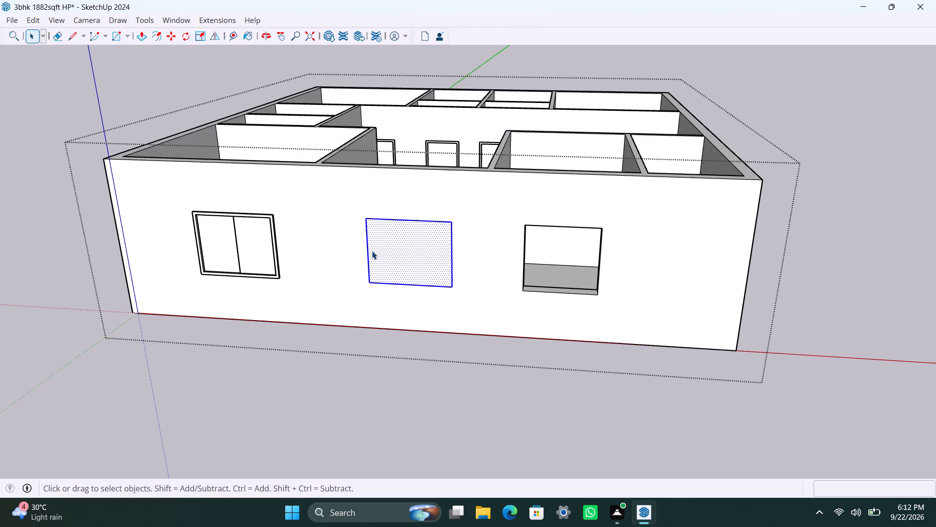
right_click(371, 251)
left_click(400, 111)
Offset the middle window face 2" inward inside its group and delete the inner face to leave a frame.
scroll(384, 237, "up", 5)
triple_click(374, 247)
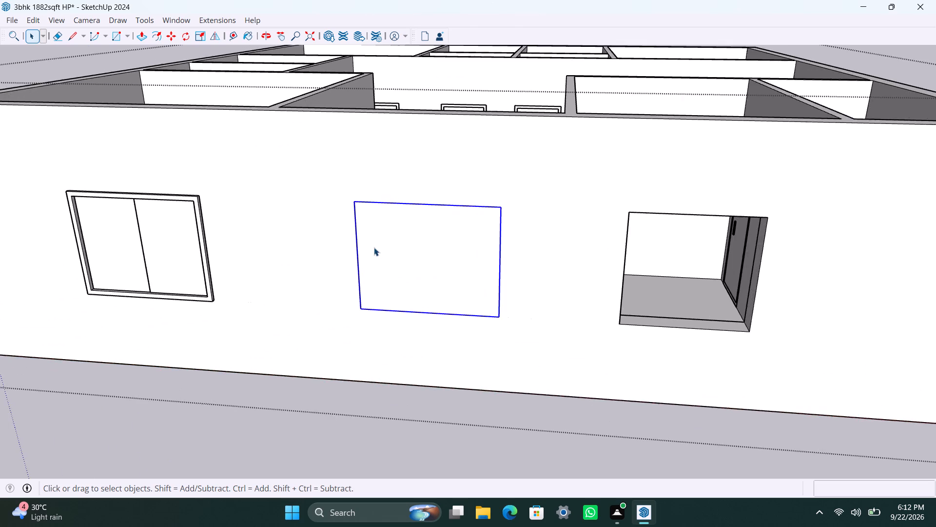
key("f")
left_click(372, 243)
type("2\"")
key("Return")
key("space")
left_click(375, 245)
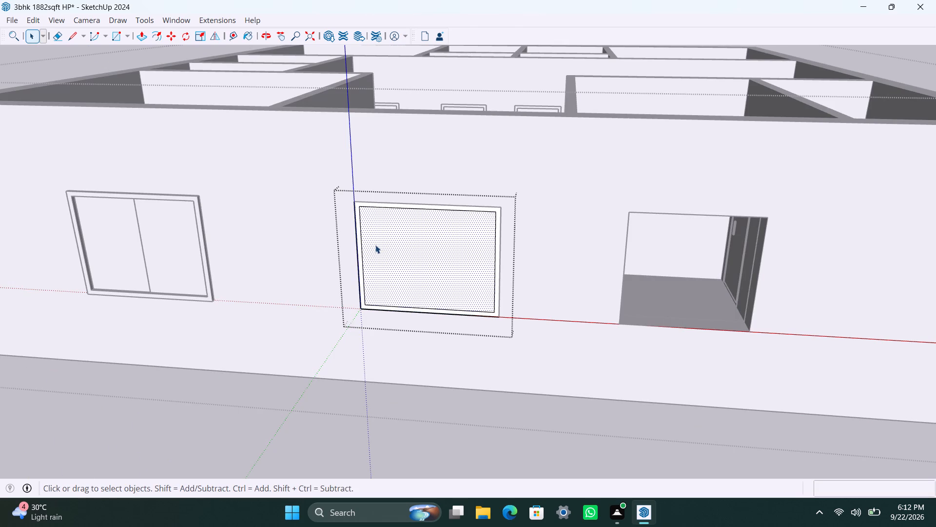
key("Delete")
Push/Pull the middle window's frame face 1.5", and Push/Pull it another 1.5" to build up its depth.
scroll(352, 314, "up", 9)
left_click(368, 257)
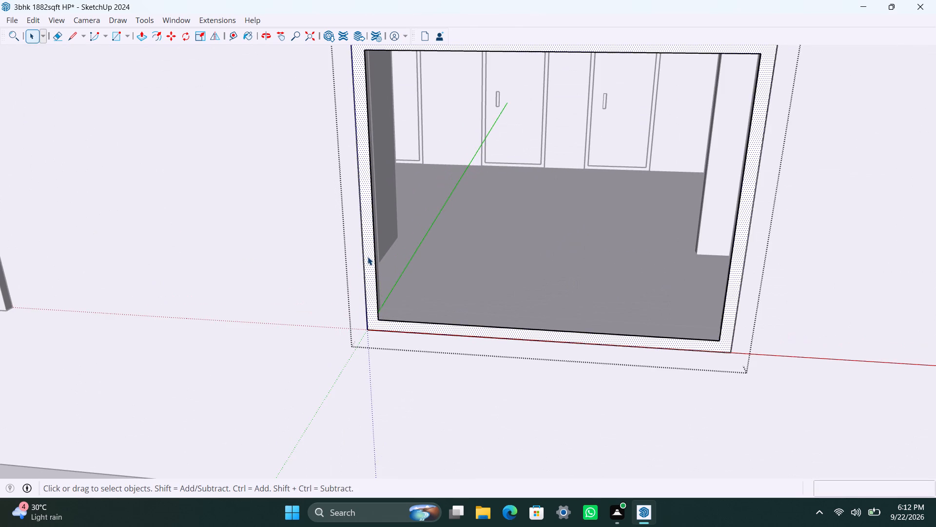
key("p")
left_click(368, 257)
type("1.5")
key("shift+quotedbl")
key("Return")
left_click(364, 267)
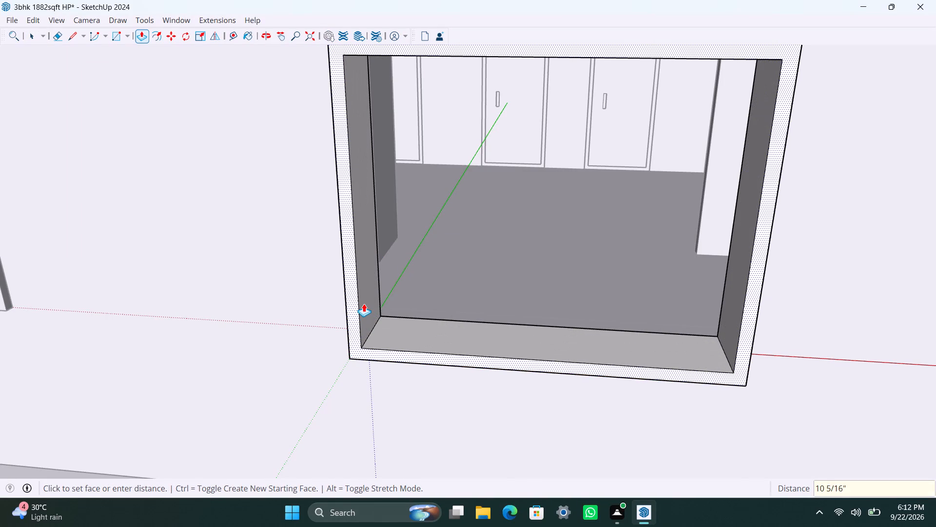
type("1.5\"")
key("Return")
key("space")
Draw a rectangle over the left half of the middle window frame's opening and delete the leftover right-half face.
scroll(364, 304, "down", 4)
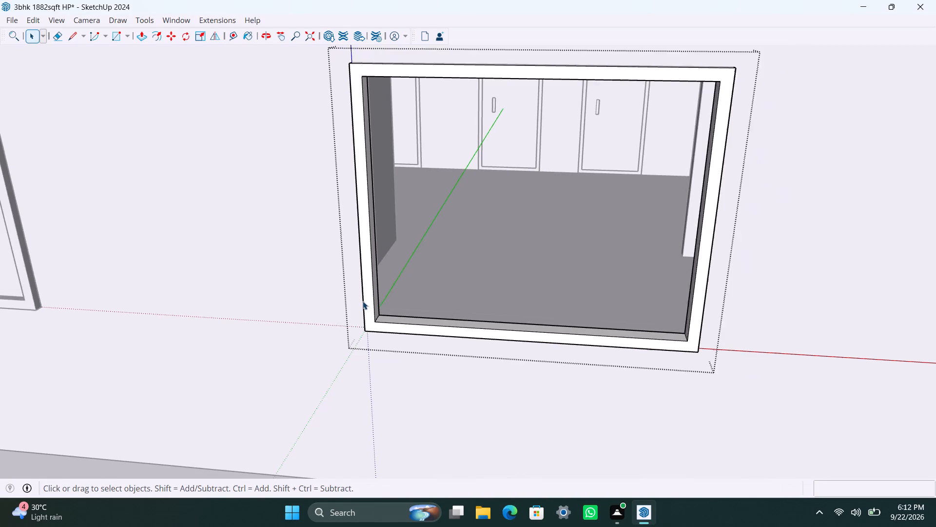
scroll(363, 301, "down", 2)
key("r")
left_click_drag(362, 154, 365, 164)
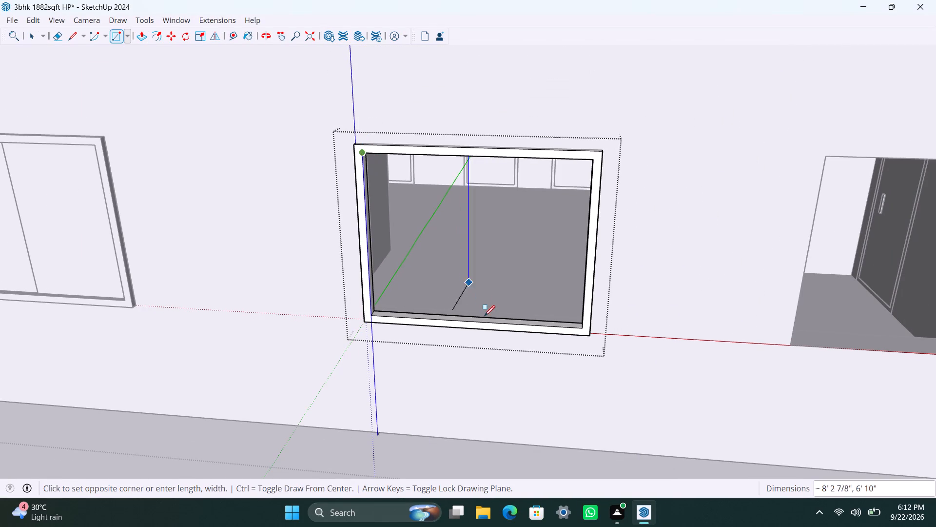
left_click(481, 324)
key("space")
left_click(498, 294)
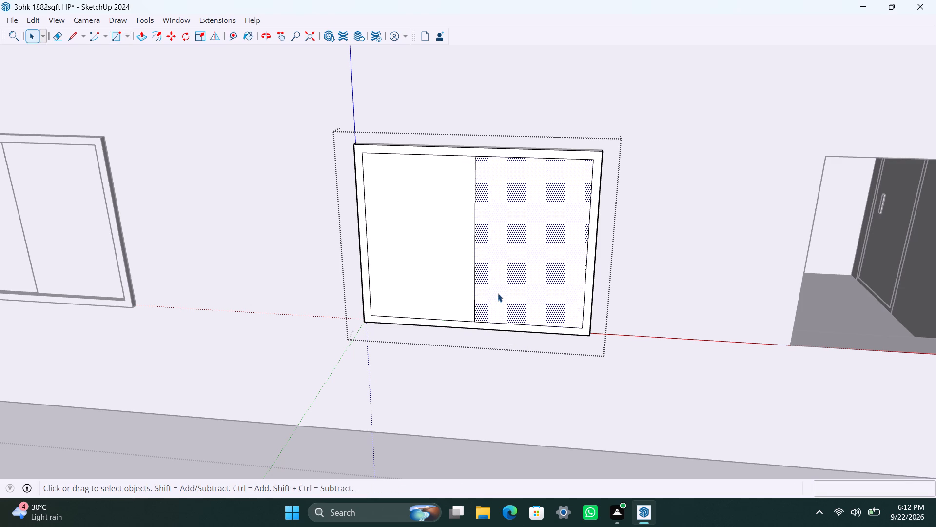
key("Delete")
Make the middle window's left-half panel a group and Push/Pull its face to 8 mm thick.
double_click(455, 288)
right_click(455, 287)
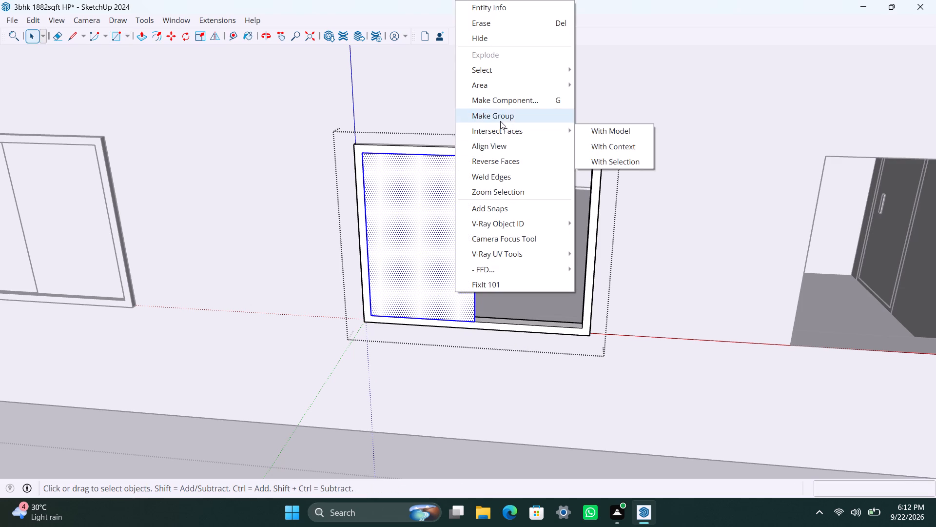
left_click(500, 121)
double_click(438, 262)
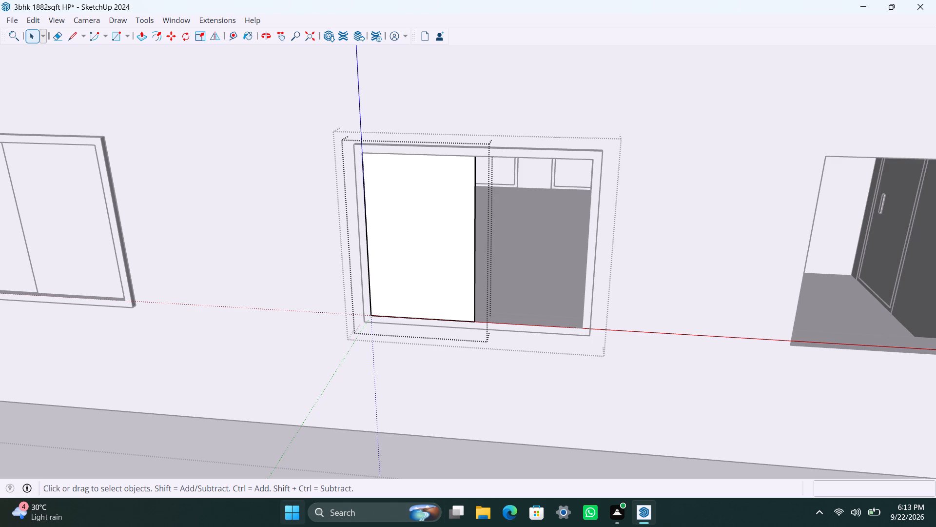
scroll(429, 360, "down", 5)
middle_click_drag(459, 327, 200, 323)
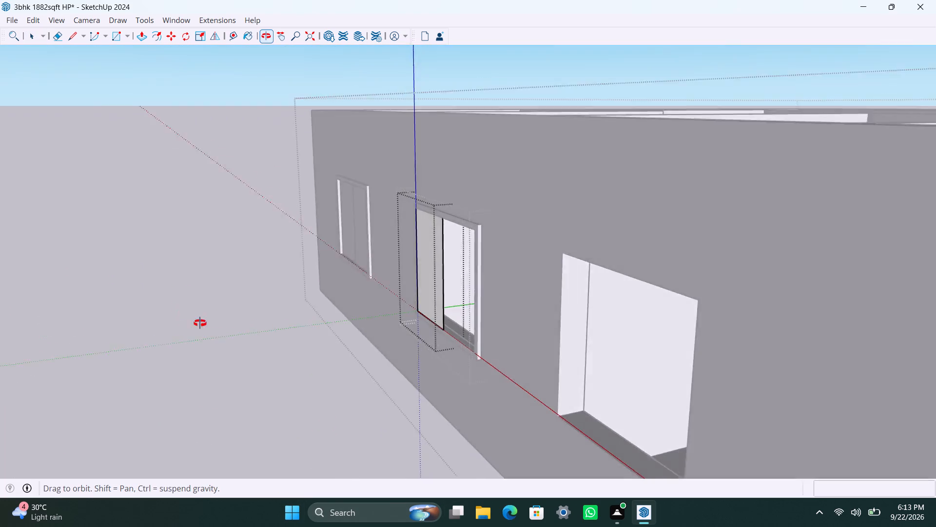
middle_click_drag(200, 323, 200, 324)
scroll(424, 338, "up", 13)
left_click(439, 280)
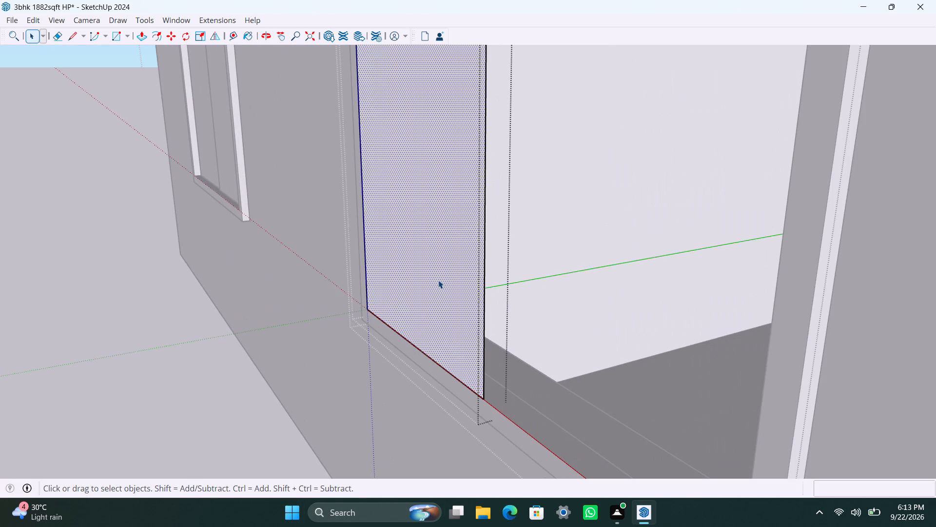
key("p")
left_click(438, 280)
type("8MM")
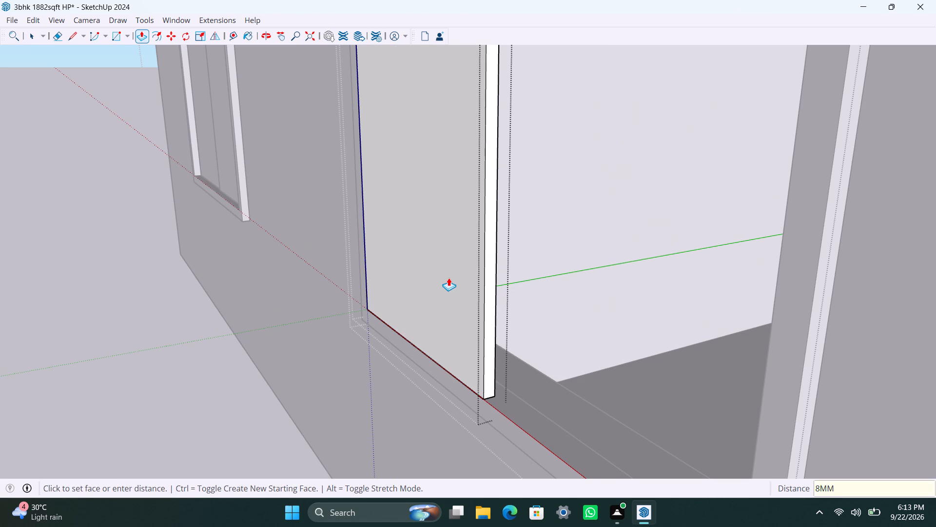
key("Return")
key("space")
left_click(321, 465)
Move the middle window's left panel back into the depth of its frame along the green axis.
scroll(444, 390, "up", 3)
left_click(498, 355)
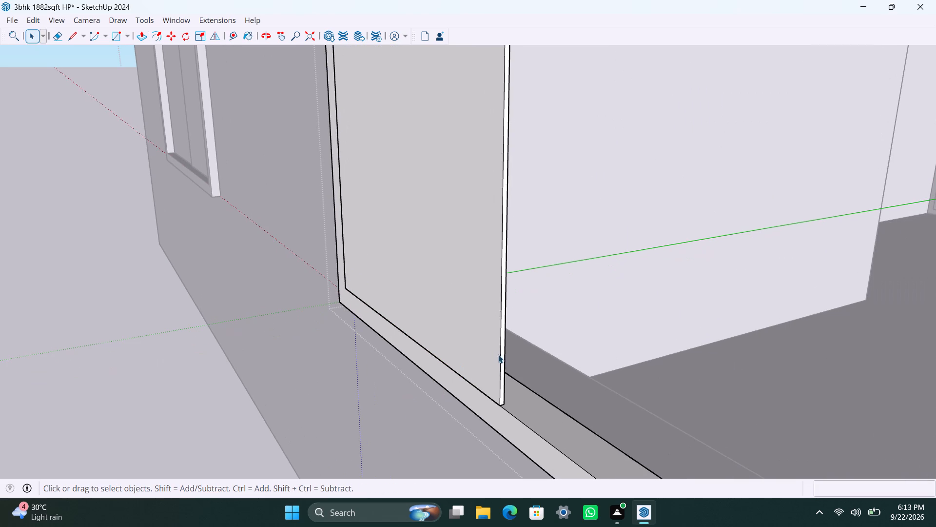
scroll(498, 397, "up", 5)
key("m")
left_click(500, 409)
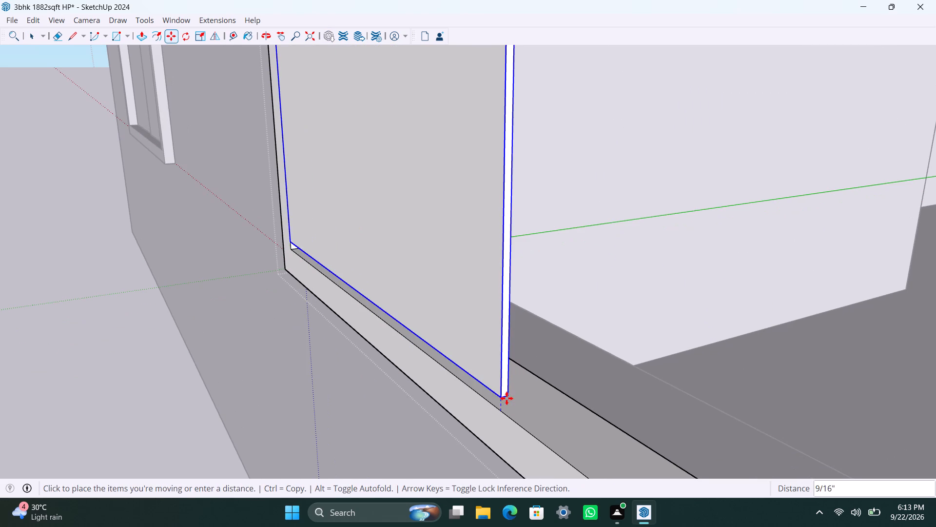
left_click(538, 401)
Copy the middle window's left panel to the frame's inner right corner to fill the right half.
scroll(517, 411, "down", 11)
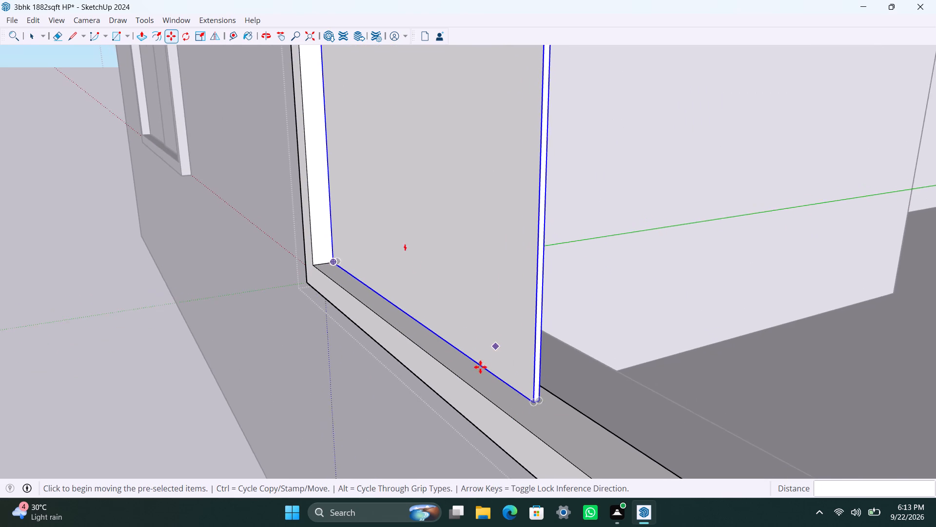
scroll(480, 367, "down", 20)
scroll(480, 367, "down", 8)
middle_click_drag(461, 381, 569, 405)
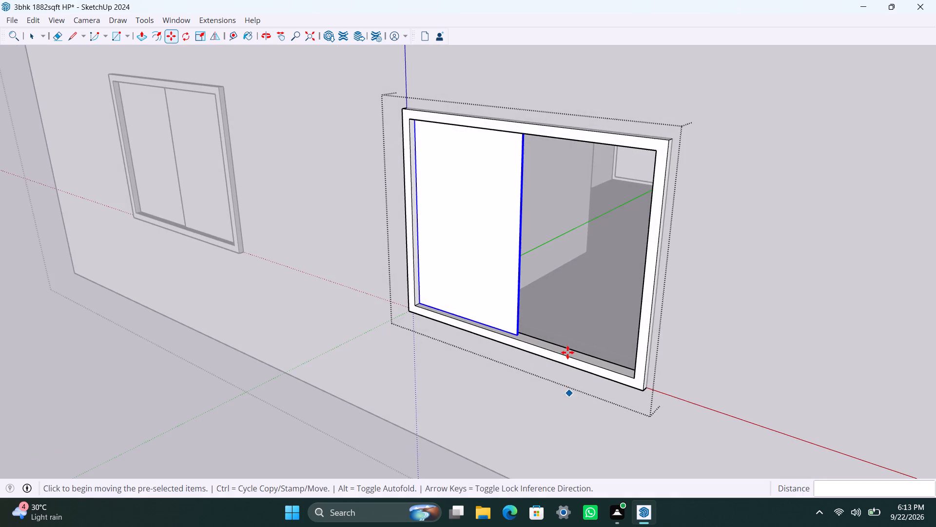
scroll(540, 350, "up", 5)
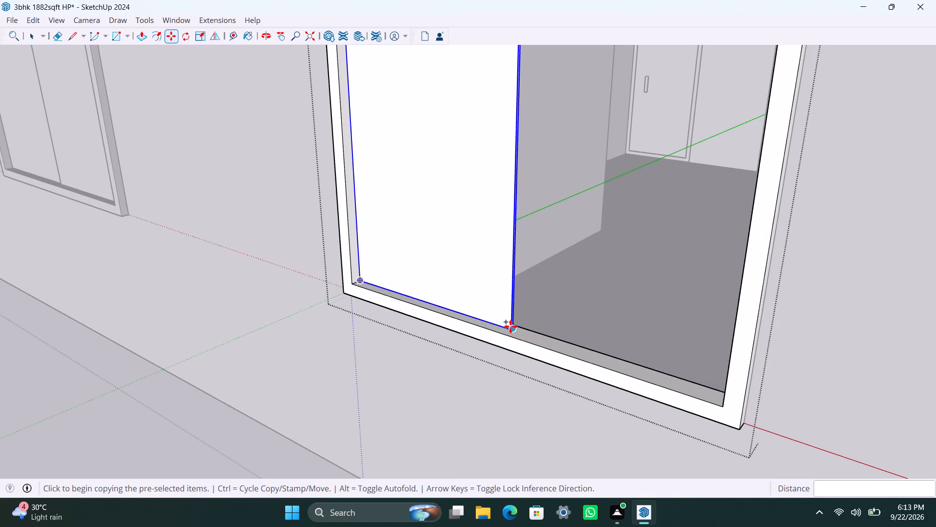
left_click(510, 326)
left_click(724, 407)
Move the middle window's right panel back until it meets the left panel's bottom corner, and exit the window group.
scroll(523, 354, "up", 8)
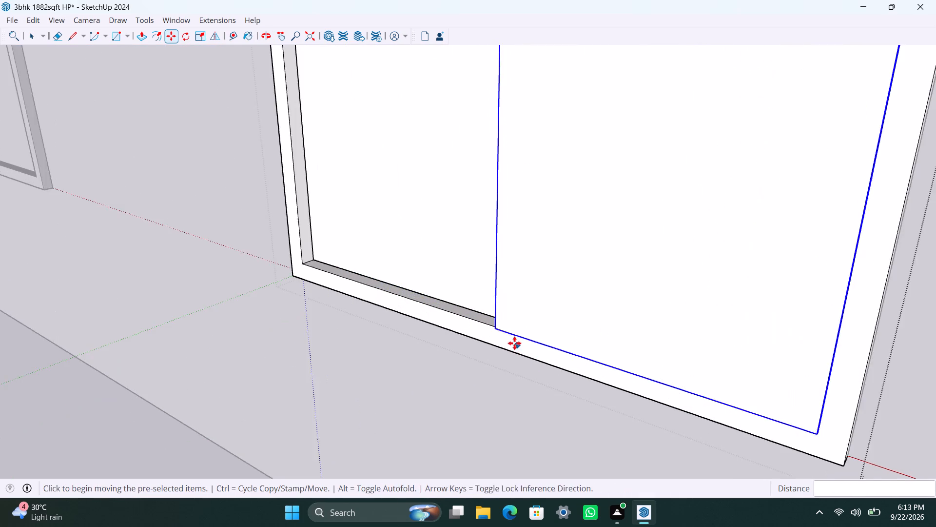
middle_click_drag(490, 344, 763, 393)
scroll(535, 305, "up", 12)
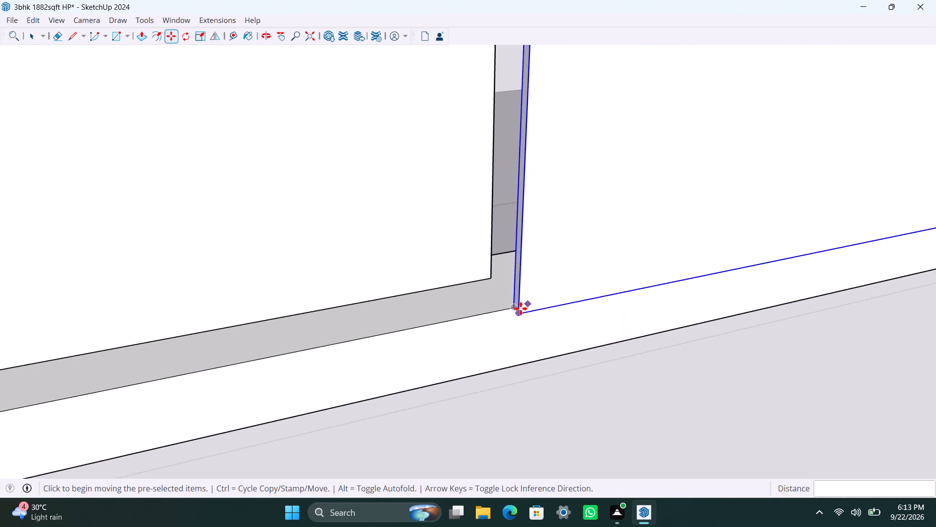
scroll(521, 308, "up", 2)
left_click(512, 308)
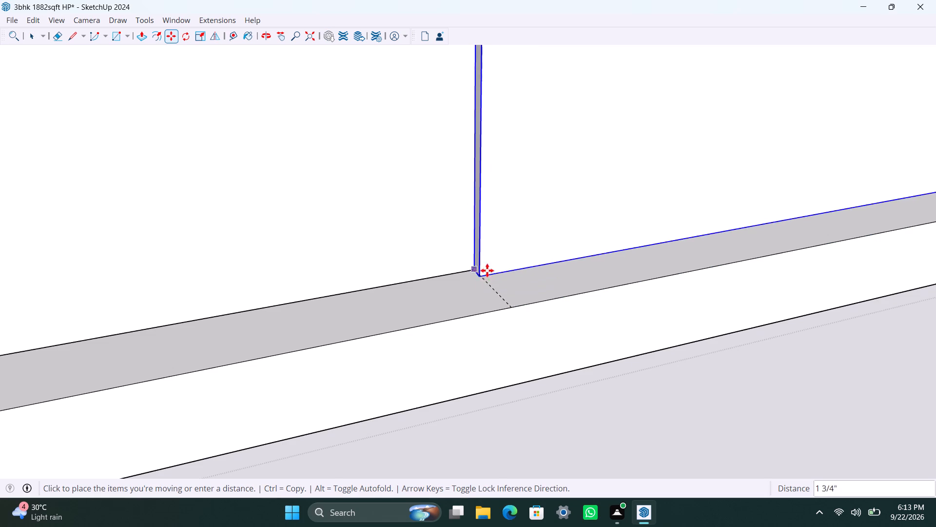
left_click(482, 270)
scroll(470, 276, "down", 15)
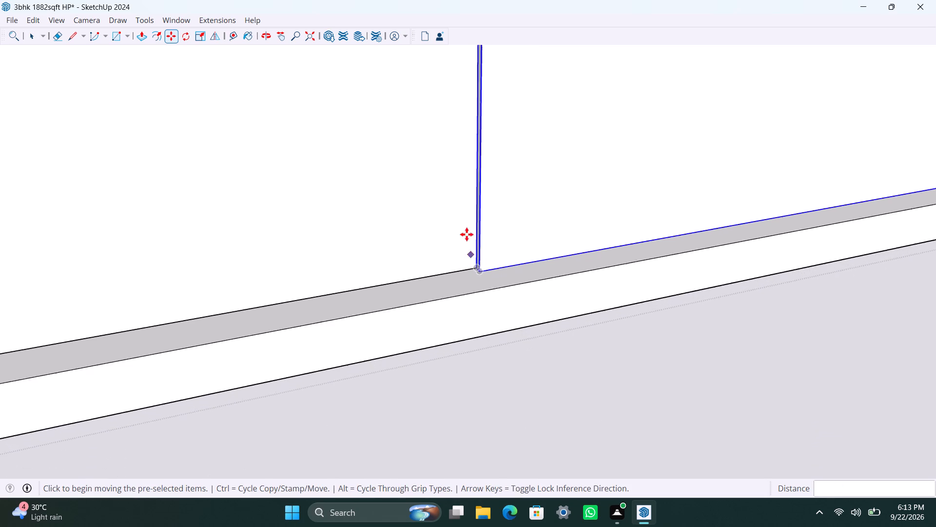
scroll(467, 234, "down", 20)
scroll(433, 298, "down", 20)
scroll(433, 298, "down", 3)
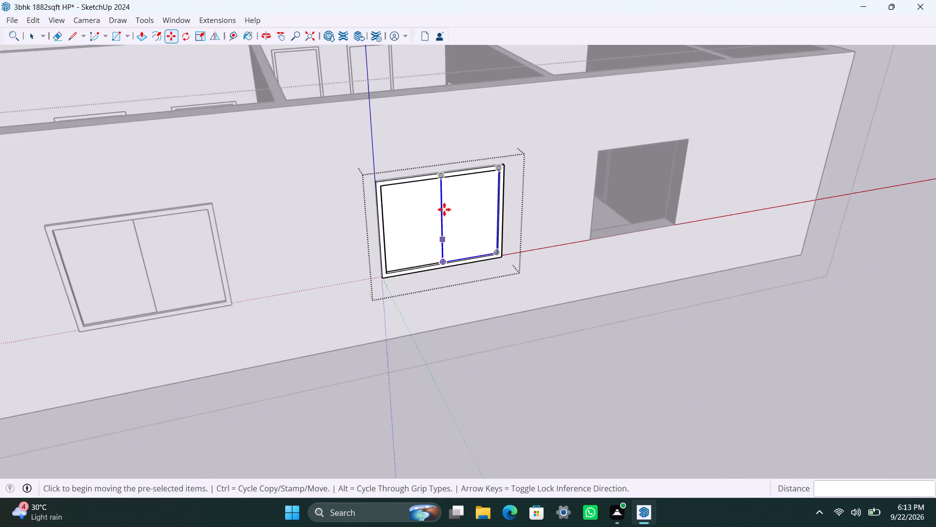
scroll(444, 209, "down", 4)
key("space")
left_click(524, 381)
Draw a rectangle over the rightmost open window opening of the three-window wall and make it a group.
scroll(537, 329, "down", 3)
middle_click_drag(533, 341, 427, 334)
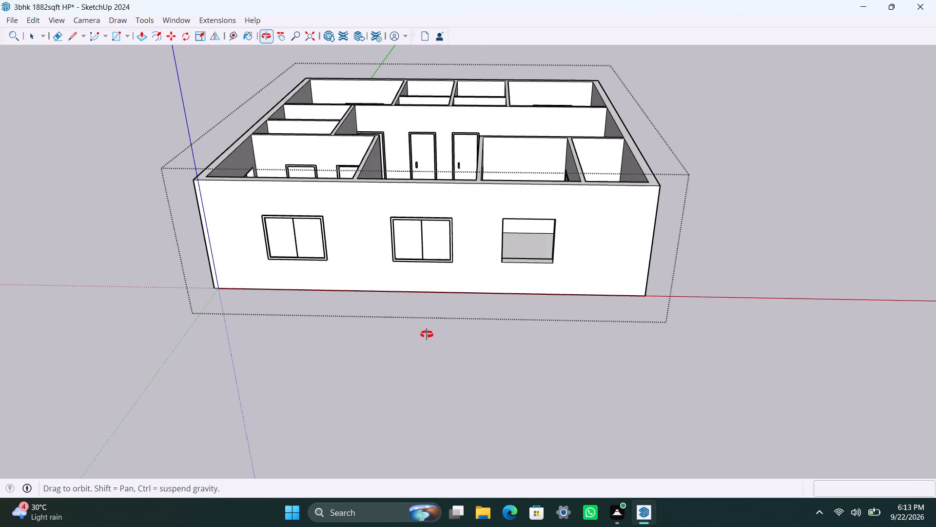
middle_click_drag(427, 334, 427, 334)
scroll(486, 271, "up", 3)
middle_click_drag(477, 239, 381, 302, "shift")
scroll(394, 288, "up", 3)
middle_click_drag(442, 248, 436, 200)
key("r")
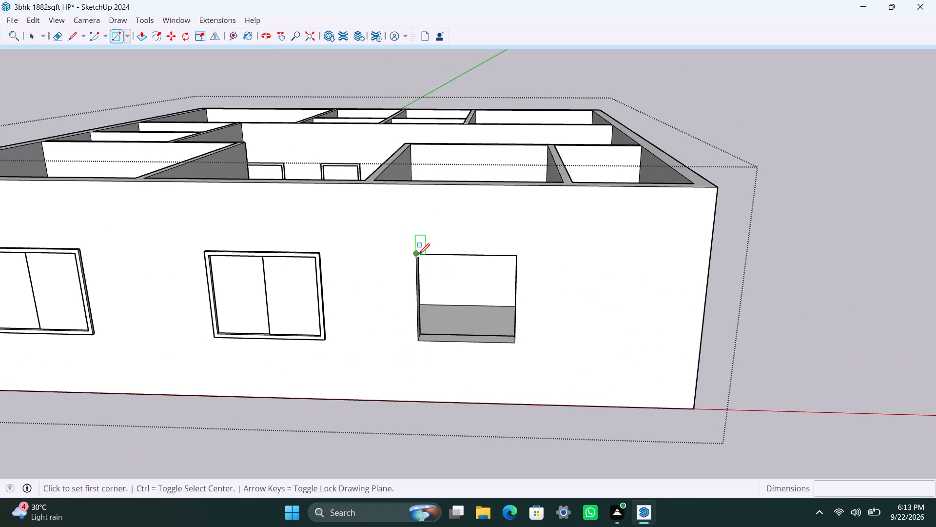
left_click(419, 254)
left_click(517, 344)
key("space")
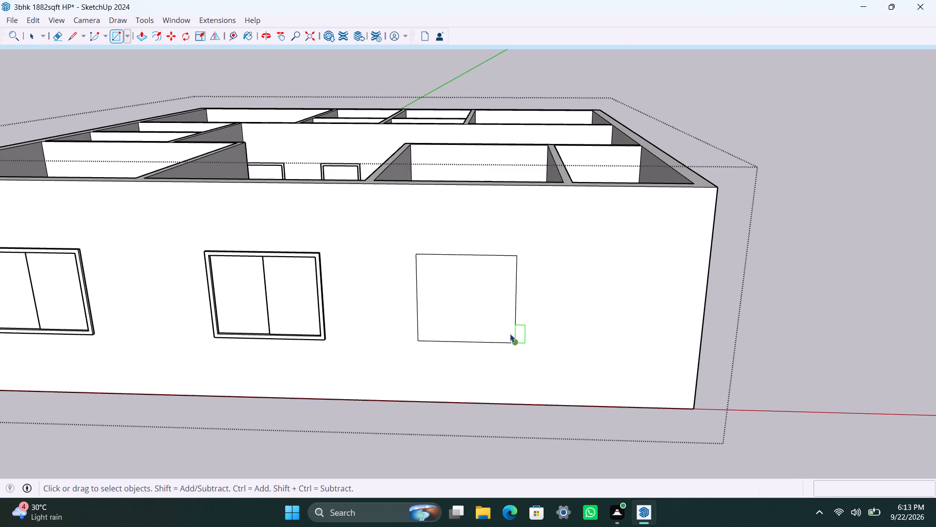
double_click(504, 329)
right_click(503, 329)
left_click(571, 150)
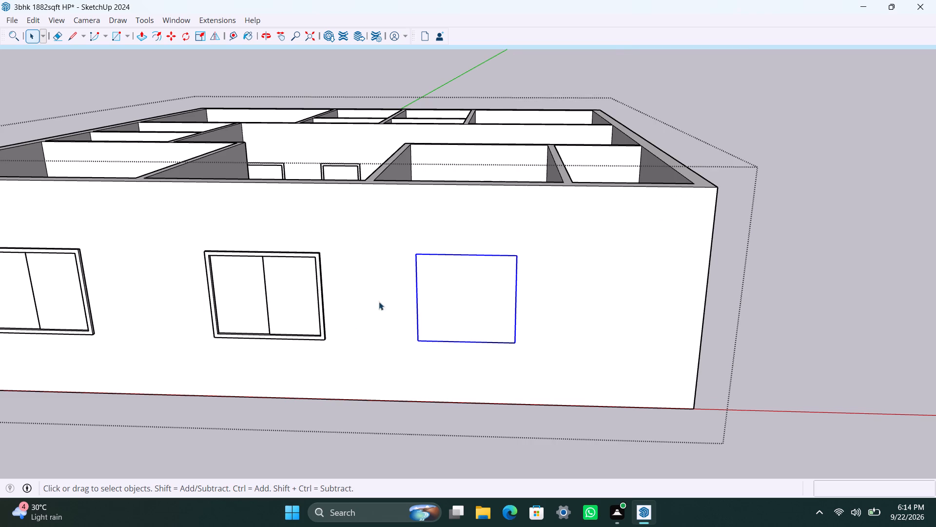
Offset the third window rectangle's edges inward 2" inside its group and delete the inner face to leave the frame.
triple_click(431, 284)
key("f")
left_click(430, 288)
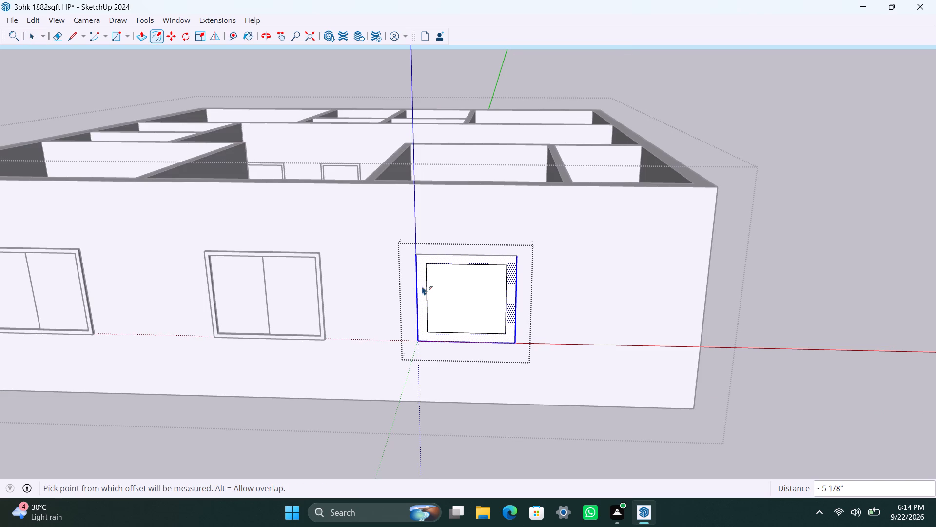
type("2\"")
key("Return")
key("space")
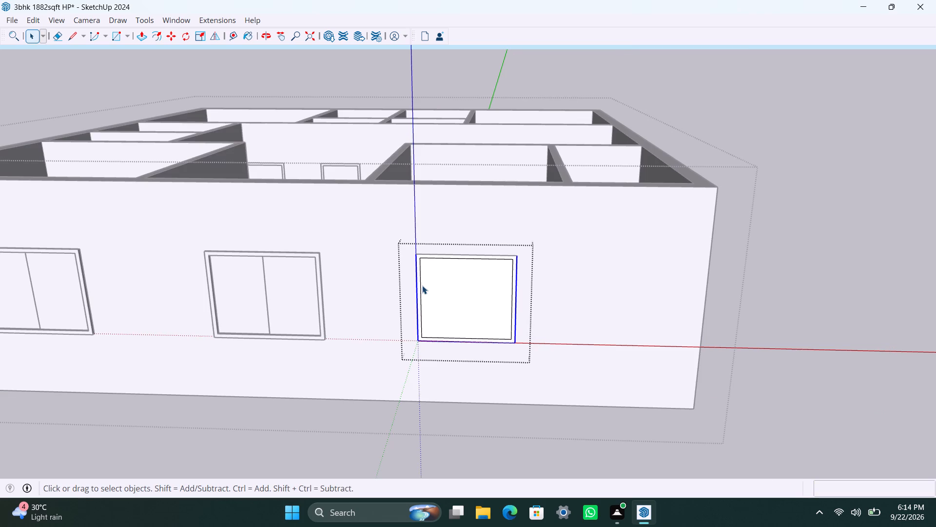
left_click(436, 291)
key("Delete")
Push/Pull the third window's frame face 1.5" into the wall and another 1.5" outward.
scroll(417, 335, "up", 5)
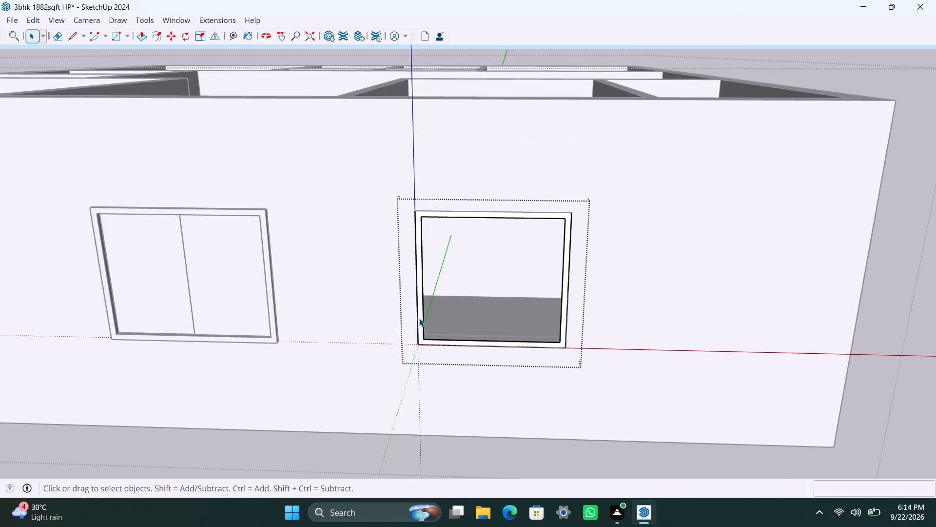
scroll(419, 318, "up", 1)
left_click(420, 316)
key("p")
left_click(421, 316)
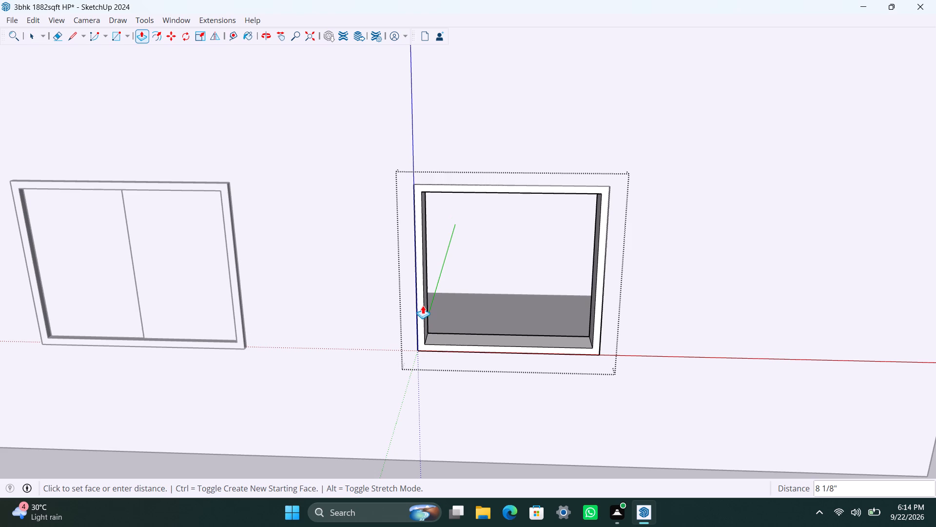
type("1.5\"")
key("Return")
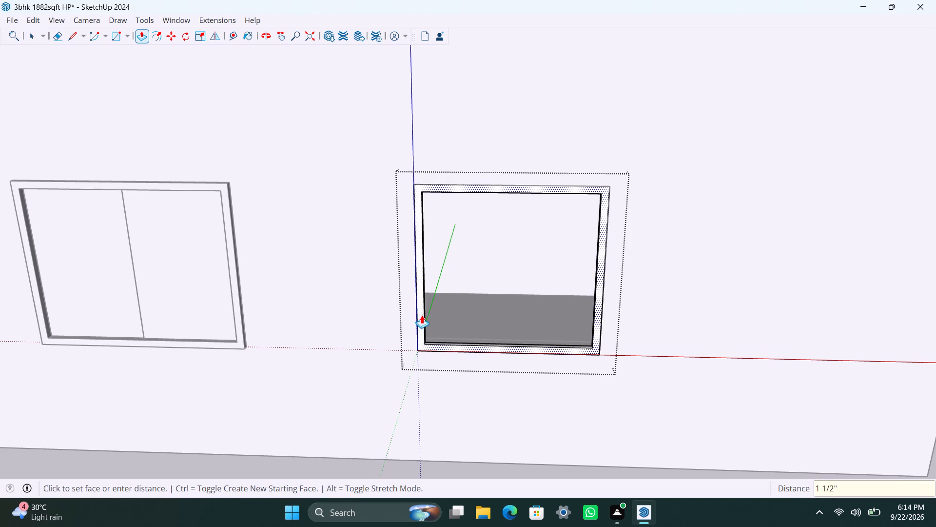
left_click(421, 317)
type("1.5\"")
key("Return")
key("space")
Draw a rectangle of about 1' 11 11/16" by 3' 8" over the frame's left half and delete the face filling the right half.
type("R")
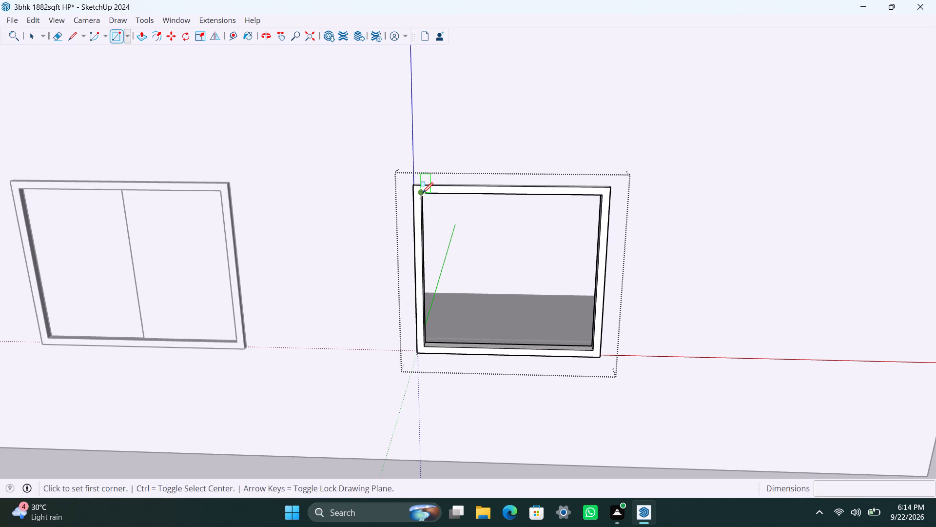
left_click(423, 194)
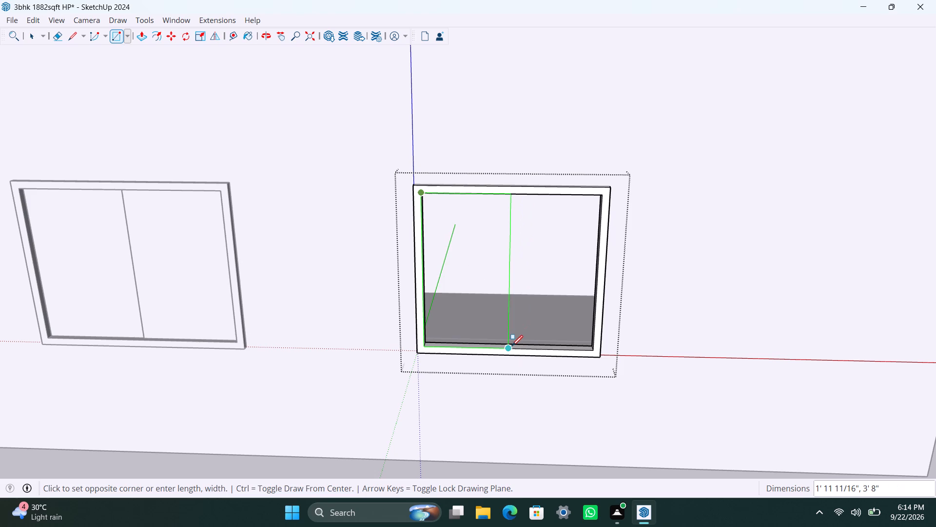
left_click(512, 346)
key("space")
left_click(527, 323)
key("Delete")
Make the third window's left-half panel a group and Push/Pull its face to 8 mm thick.
double_click(483, 306)
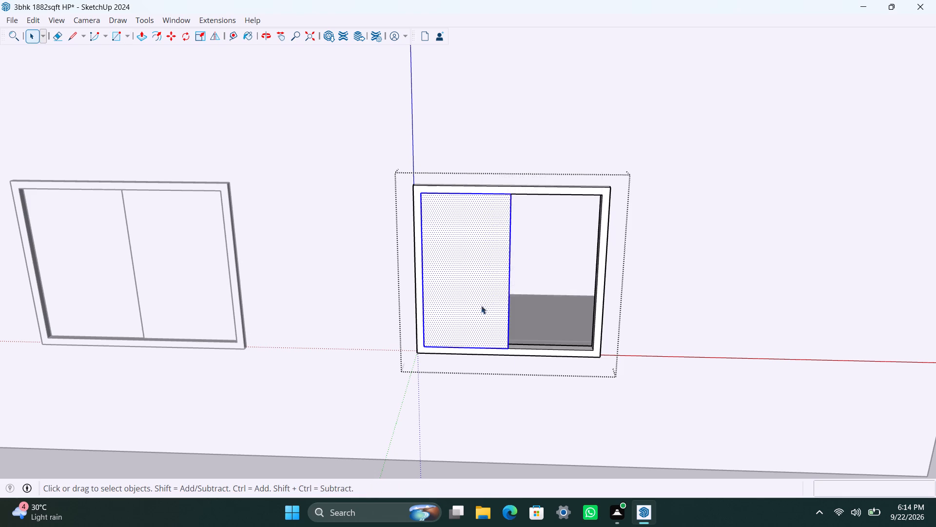
right_click(481, 305)
left_click(531, 130)
triple_click(484, 272)
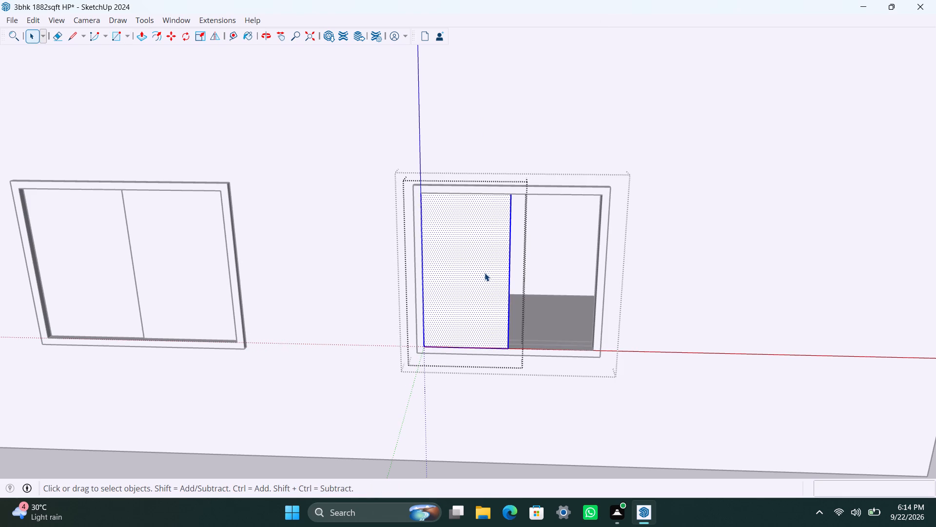
key("p")
left_click(485, 273)
type("8MM")
key("Return")
key("space")
Move the third window's left panel back into the depth of its frame along the green axis.
scroll(495, 271, "down", 5)
middle_click_drag(579, 314, 334, 357)
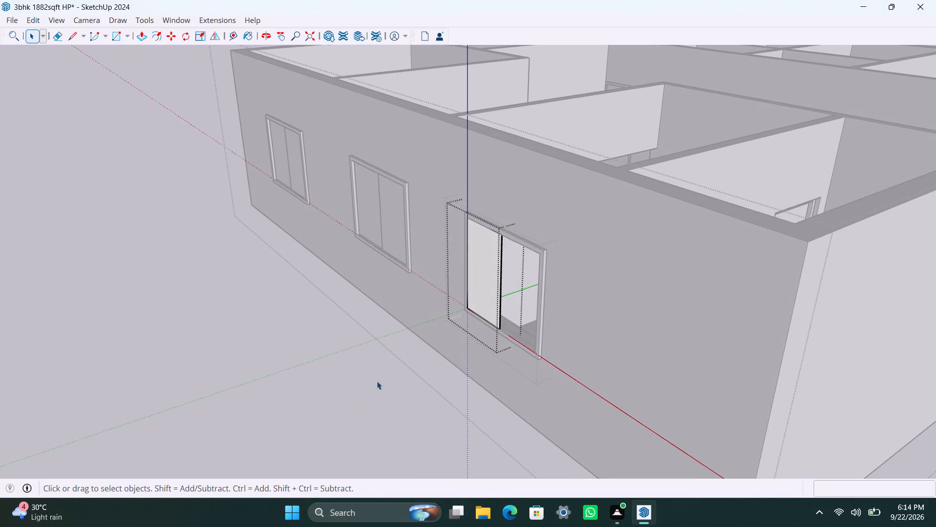
left_click(377, 381)
scroll(403, 368, "up", 13)
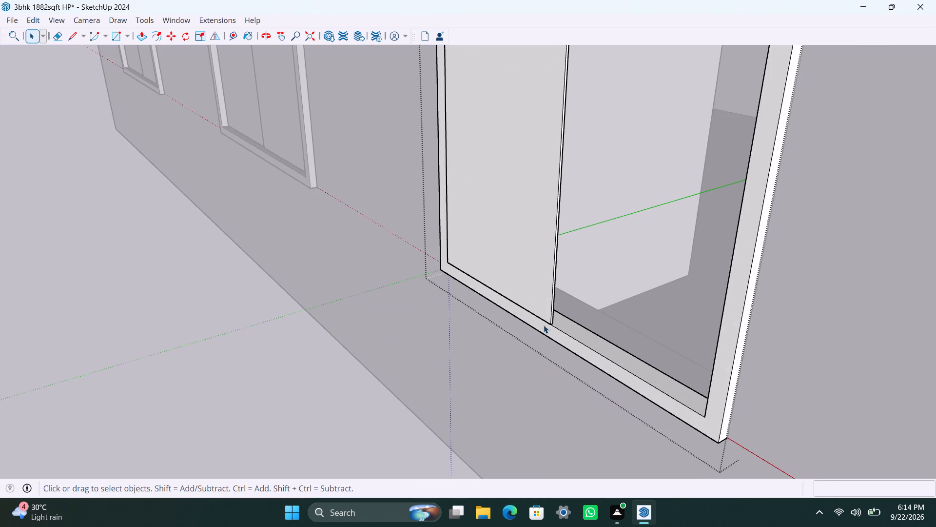
left_click(543, 313)
scroll(545, 319, "up", 9)
key("m")
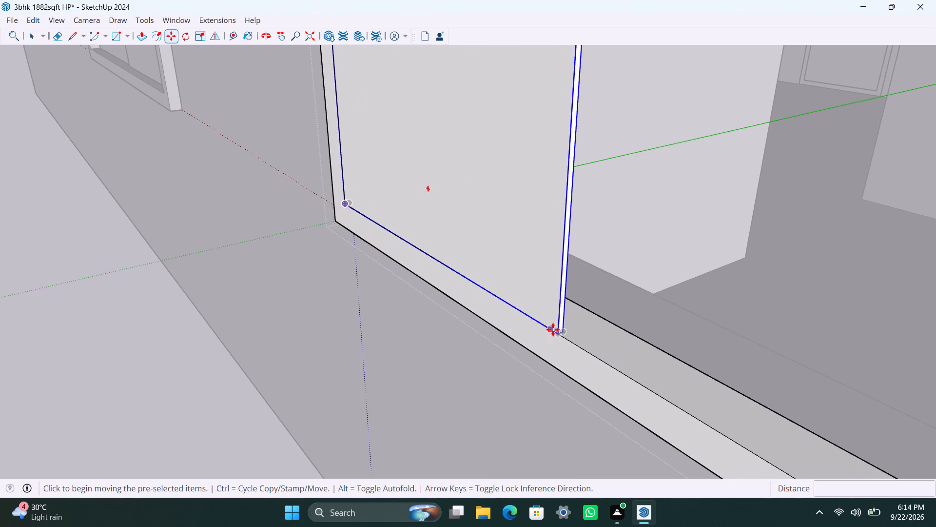
left_click(556, 330)
left_click(579, 324)
Copy the third window's left panel to the frame's inner right corner to fill the right half.
scroll(566, 297, "down", 20)
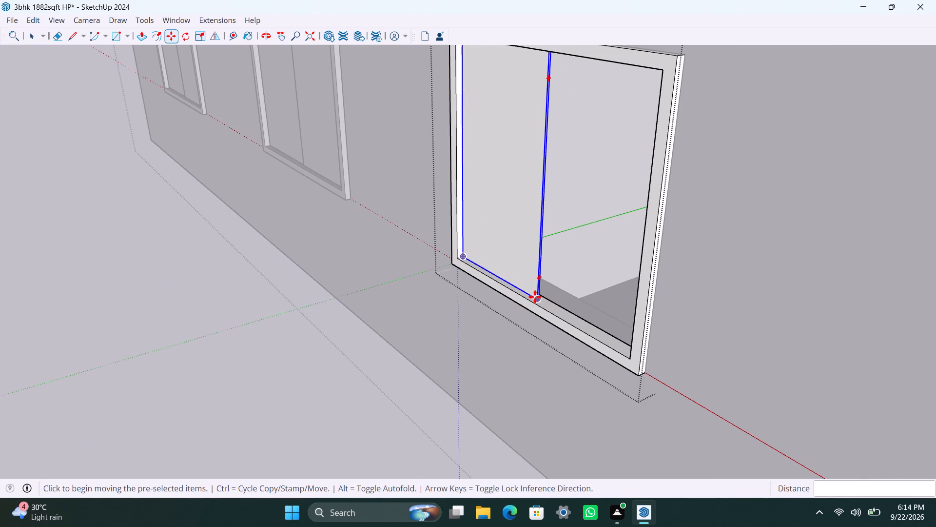
left_click_drag(534, 297, 536, 303)
left_click(632, 358)
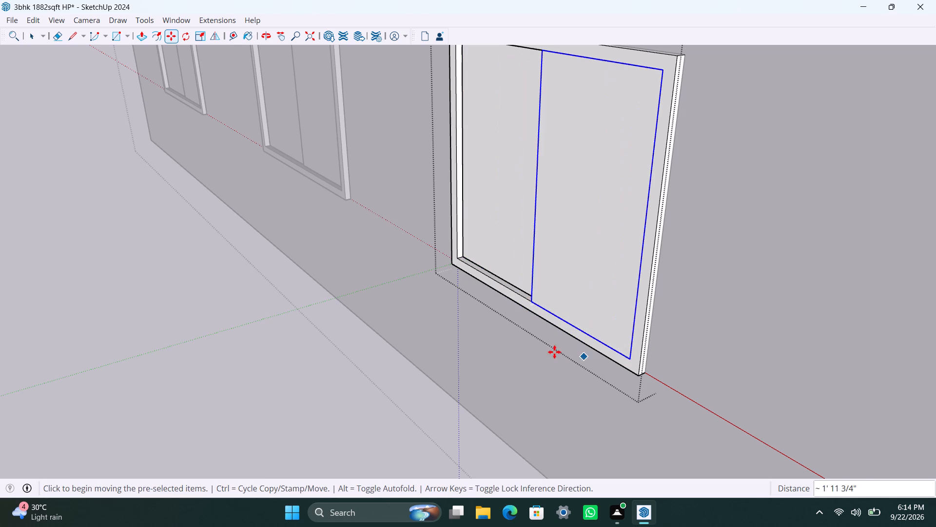
Move the third window's right panel back until it meets the left panel's bottom corner, and exit the window group.
scroll(554, 351, "up", 8)
middle_click_drag(412, 385, 796, 446)
scroll(798, 232, "down", 3)
middle_click_drag(718, 265, 648, 389, "shift")
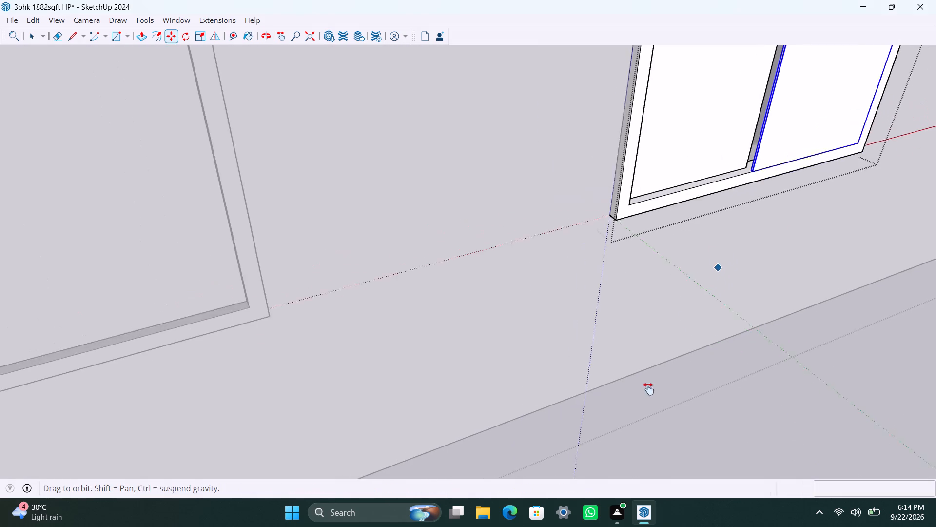
middle_click_drag(648, 389, 639, 394, "shift")
scroll(684, 296, "up", 14)
scroll(655, 324, "up", 4)
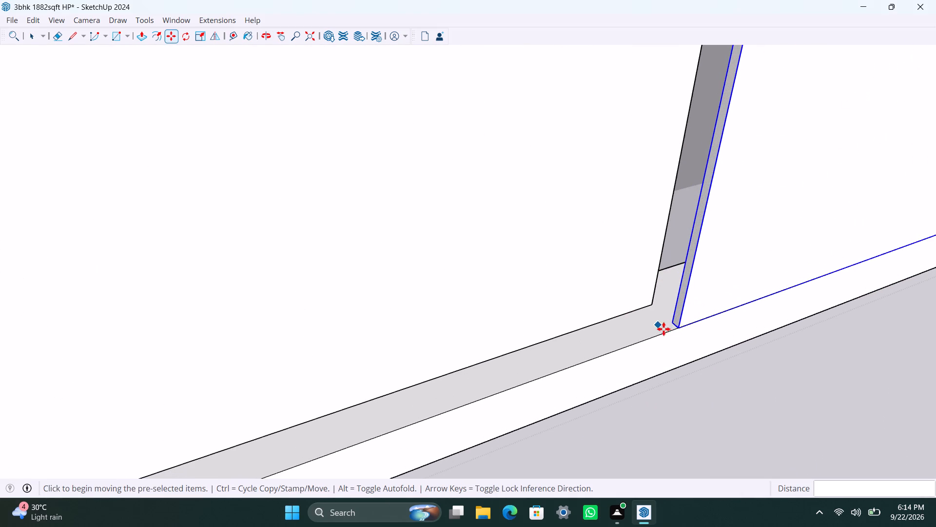
left_click(673, 319)
left_click(653, 309)
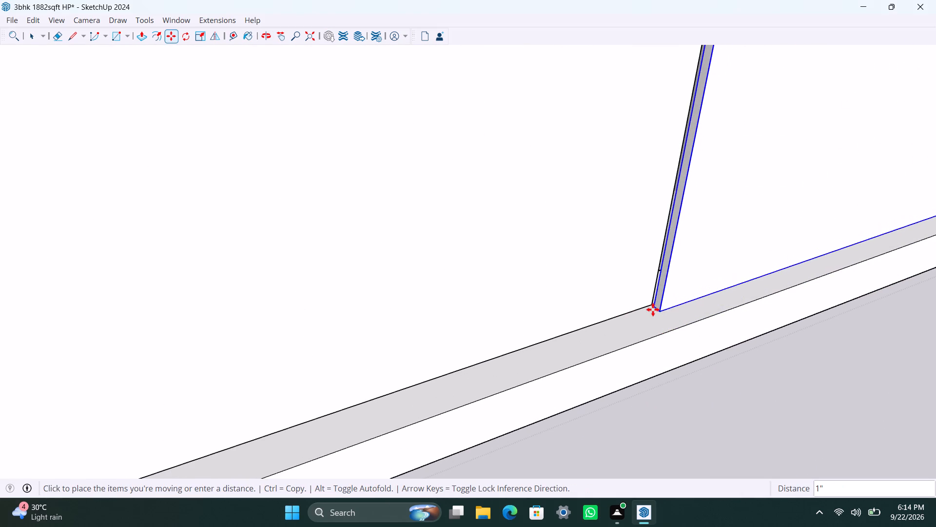
left_click(652, 311)
left_click(649, 305)
scroll(632, 312, "down", 2)
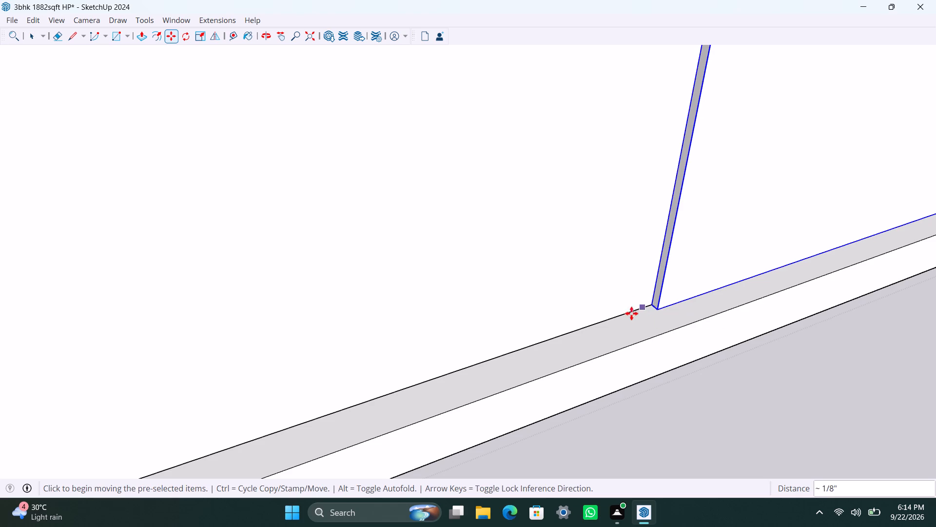
scroll(631, 313, "down", 20)
scroll(631, 313, "down", 20)
scroll(631, 313, "down", 7)
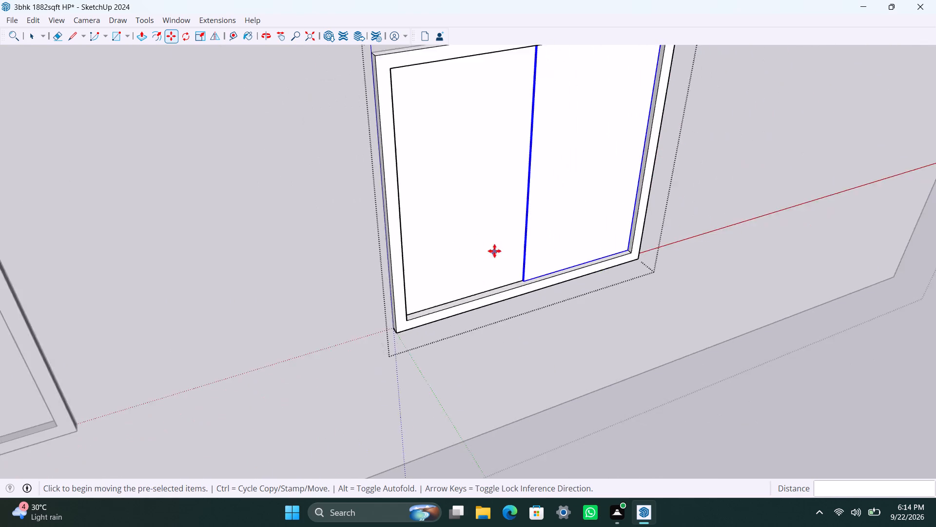
scroll(494, 251, "down", 20)
scroll(494, 251, "down", 17)
key("space")
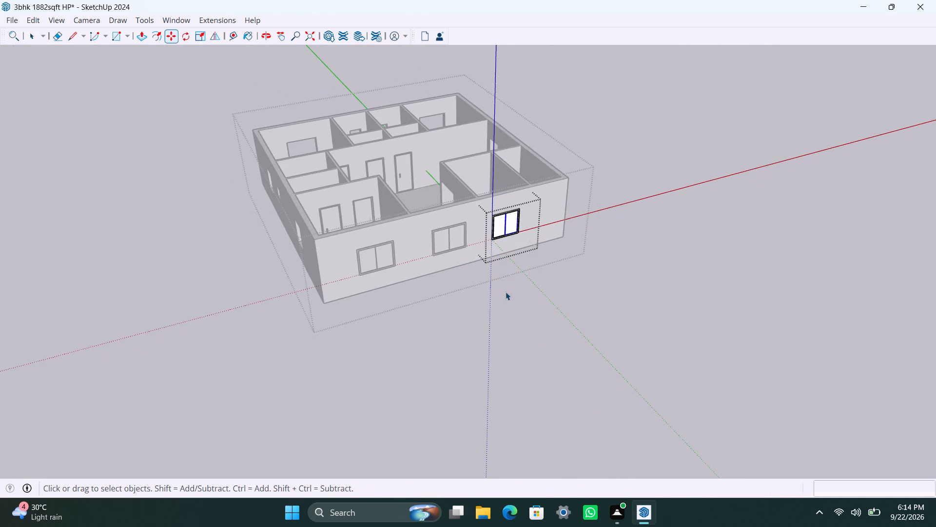
left_click(506, 293)
Draw a rectangle over the window opening beside the exterior door on the adjacent wall and make it a group.
scroll(664, 196, "down", 4)
middle_click_drag(652, 203, 7, 148)
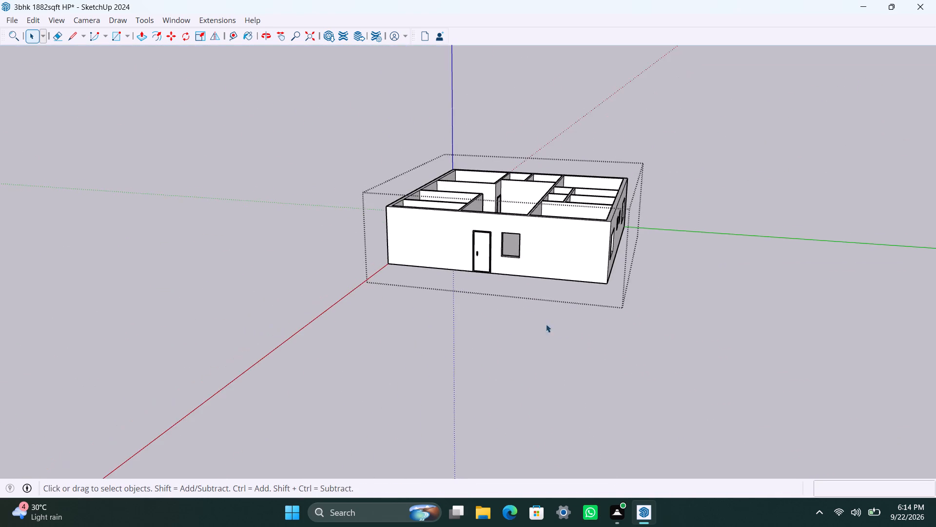
scroll(559, 329, "up", 8)
middle_click_drag(516, 298, 564, 335, "shift")
scroll(560, 283, "up", 3)
middle_click_drag(541, 253, 547, 245)
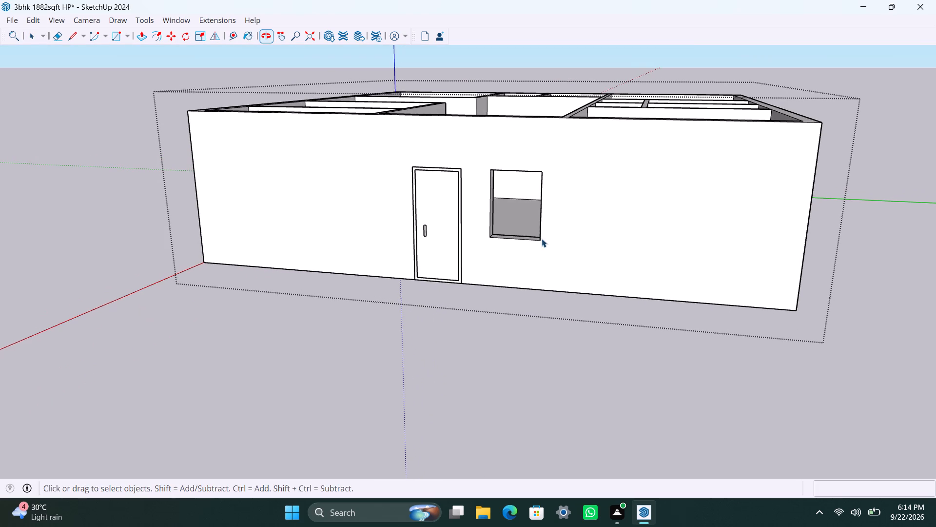
key("r")
left_click_drag(494, 170, 495, 177)
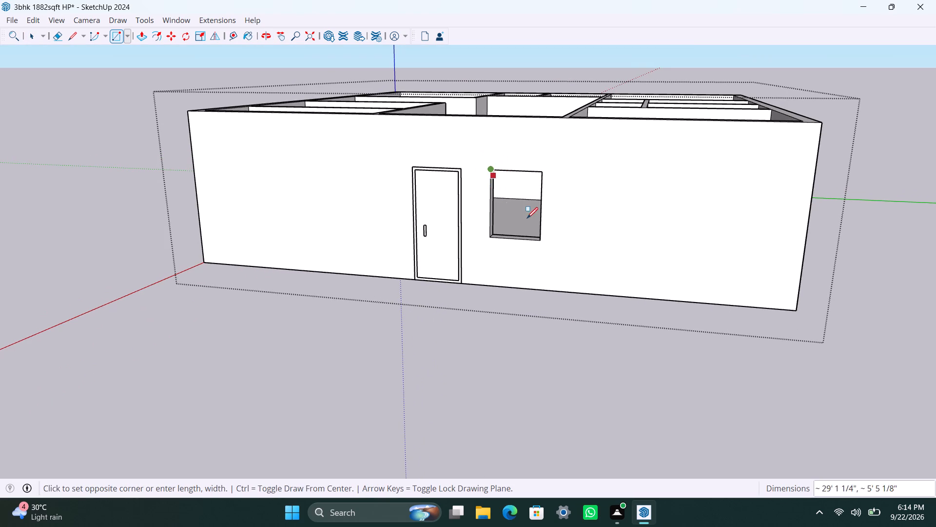
left_click(542, 236)
key("space")
double_click(522, 223)
right_click(521, 223)
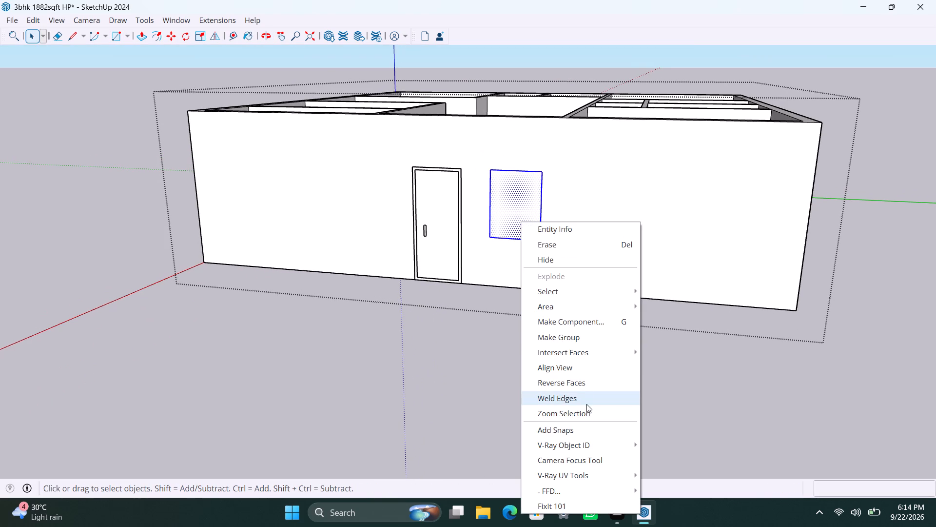
left_click(570, 333)
Offset the door-side window rectangle's edges inward 2" inside its group and delete the inner face to leave the frame.
triple_click(503, 196)
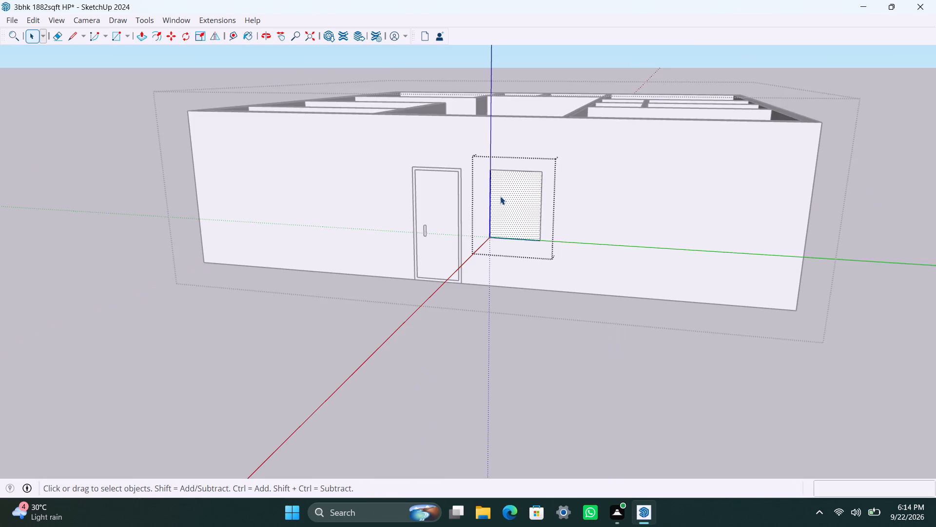
scroll(500, 196, "up", 2)
key("f")
left_click(499, 196)
type("2\"")
key("Return")
key("space")
left_click(508, 204)
key("Delete")
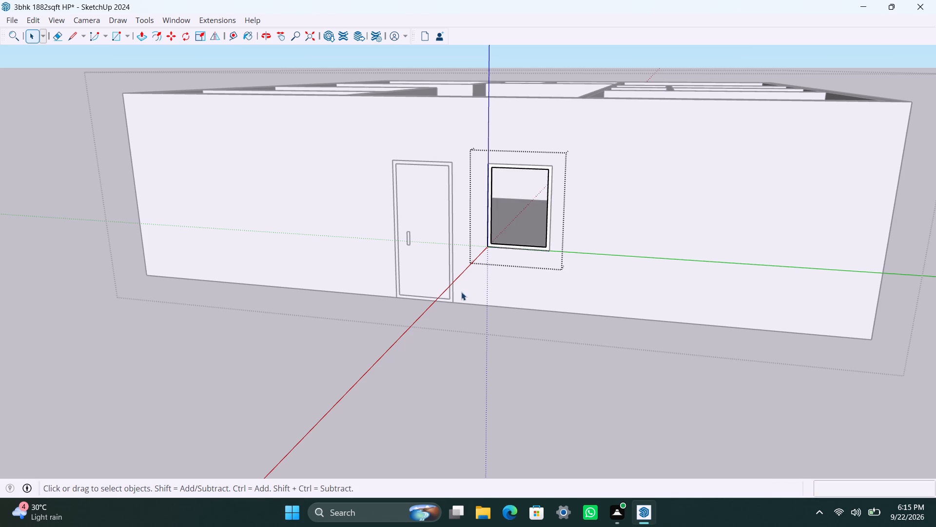
Push/Pull the door-side window's frame face 1.5" into the wall and another 1.5" outward.
scroll(465, 282, "up", 8)
scroll(493, 211, "up", 2)
left_click(495, 204)
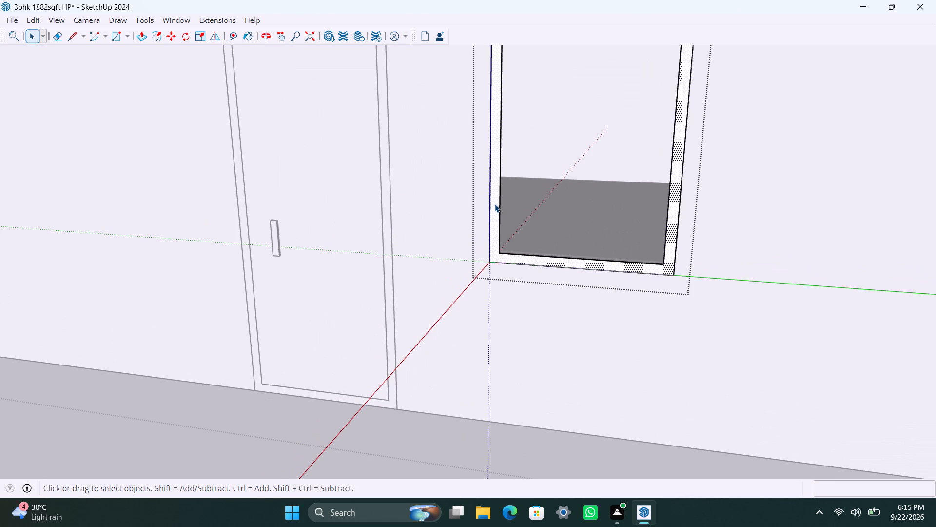
key("p")
left_click(495, 204)
key("1")
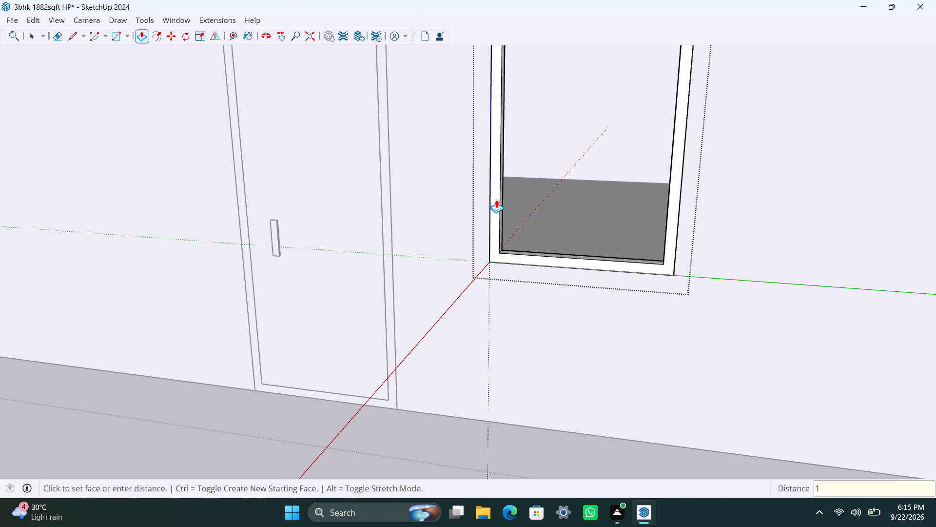
type(".5\"")
key("Return")
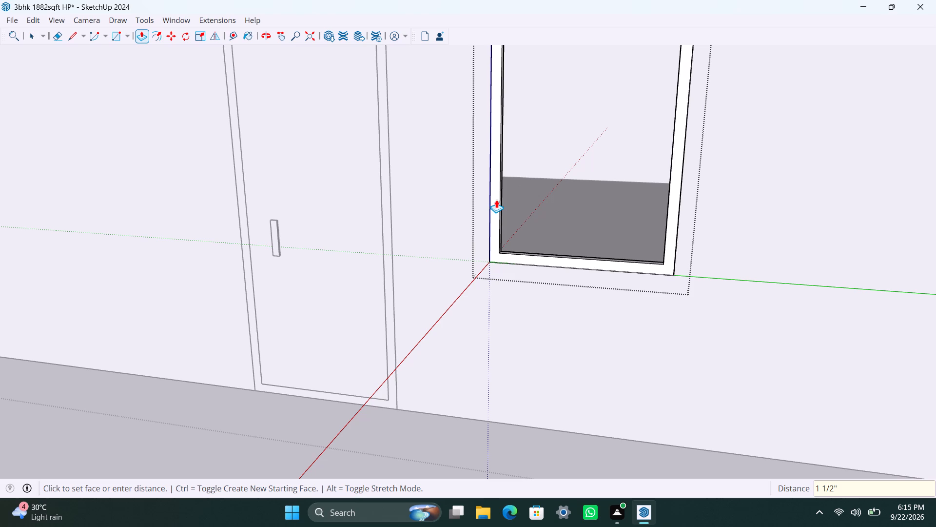
left_click(495, 201)
type("1.5\"")
key("Return")
key("space")
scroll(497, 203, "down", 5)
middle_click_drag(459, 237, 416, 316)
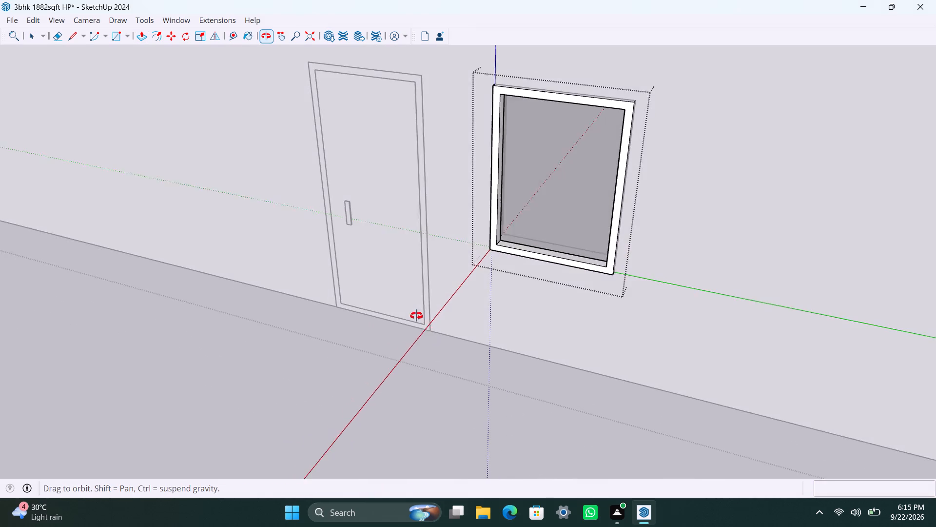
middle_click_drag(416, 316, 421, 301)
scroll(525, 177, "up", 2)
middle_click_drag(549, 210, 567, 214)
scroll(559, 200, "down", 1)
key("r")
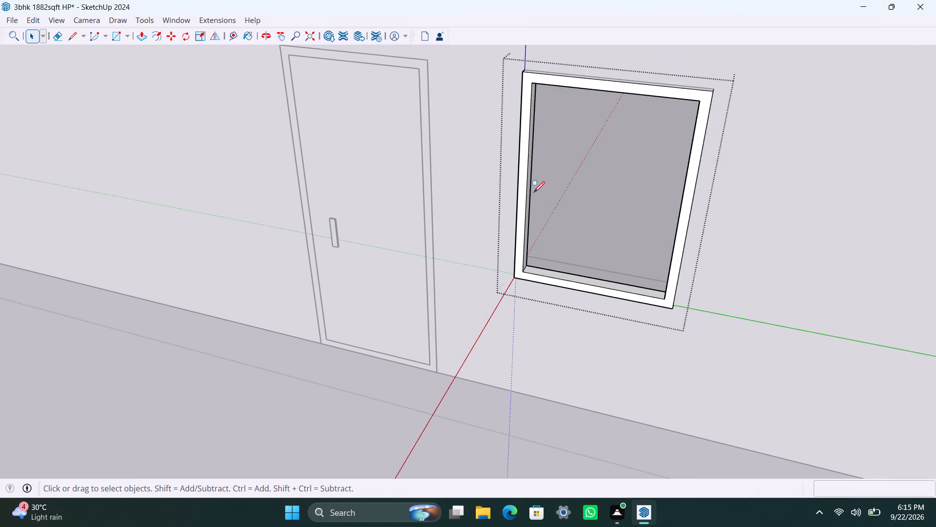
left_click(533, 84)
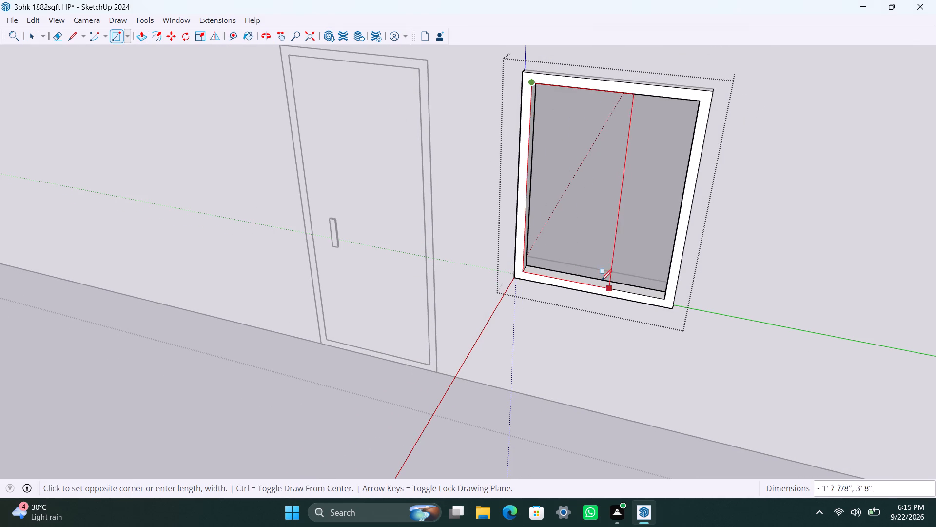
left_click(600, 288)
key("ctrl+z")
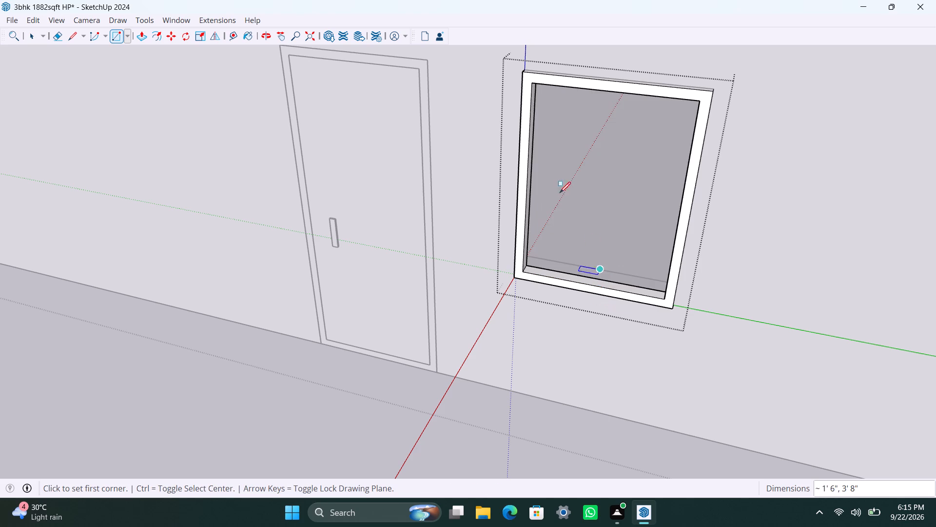
Draw a 1' 4" by 3' 8" rectangle over the left half of the door-side window's frame, delete the right half's face and group the rectangle.
left_click_drag(535, 84, 534, 88)
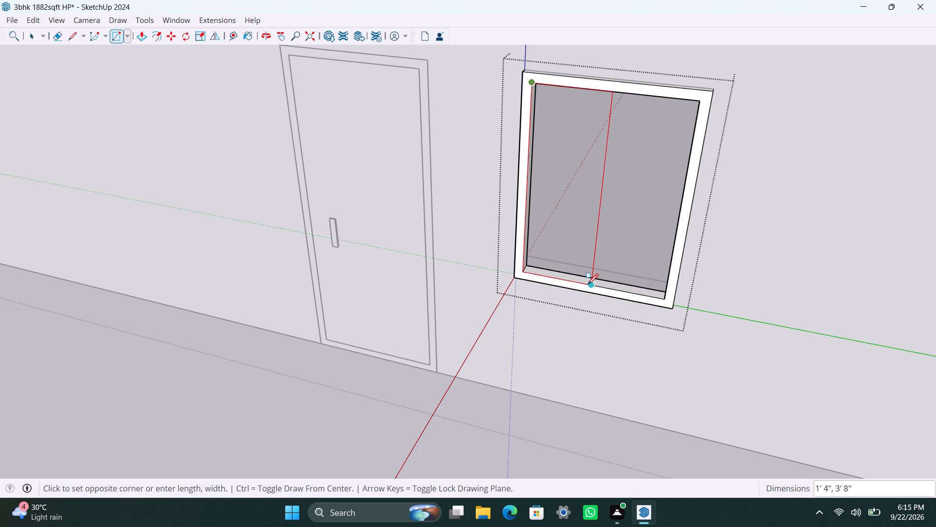
left_click(587, 284)
key("space")
left_click(636, 260)
key("Delete")
double_click(576, 258)
right_click(575, 258)
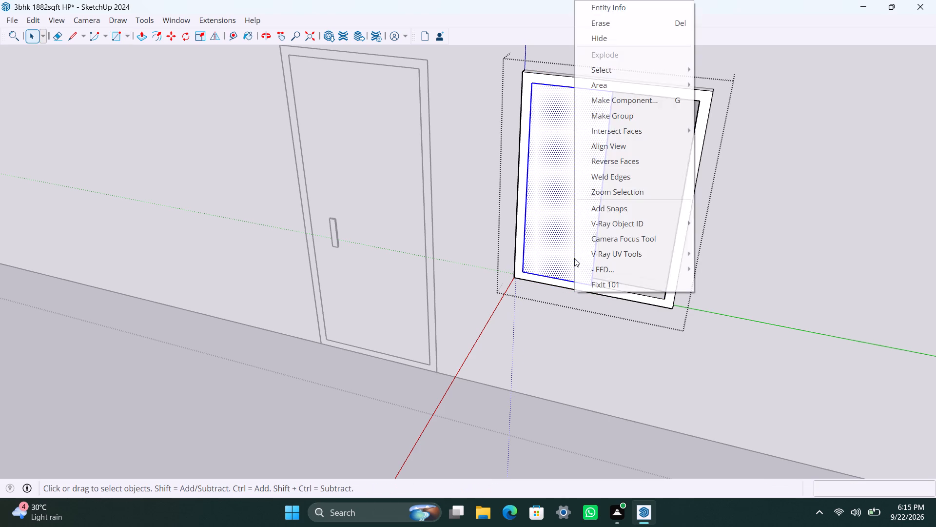
left_click(613, 116)
Push/Pull the door-side window's left panel face 8 mm inside its group and exit the panel group.
triple_click(583, 193)
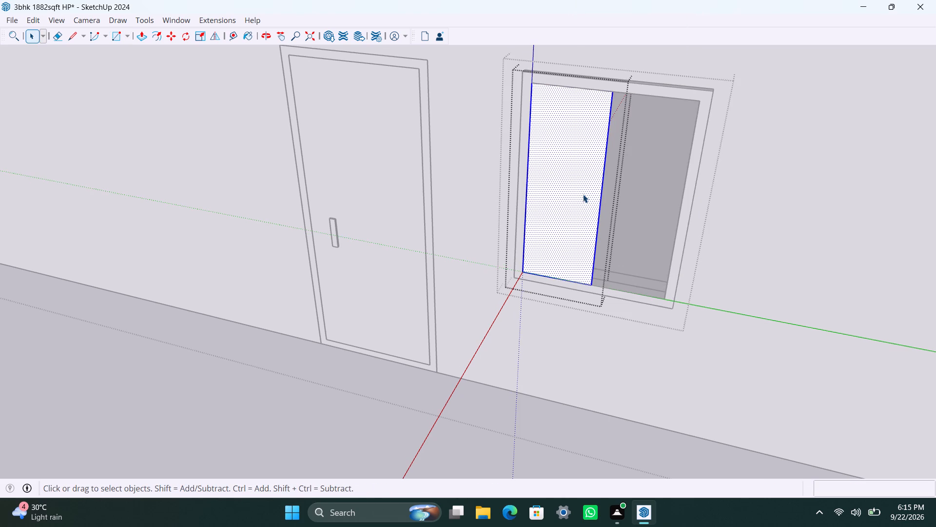
key("p")
left_click(583, 196)
type("8MM")
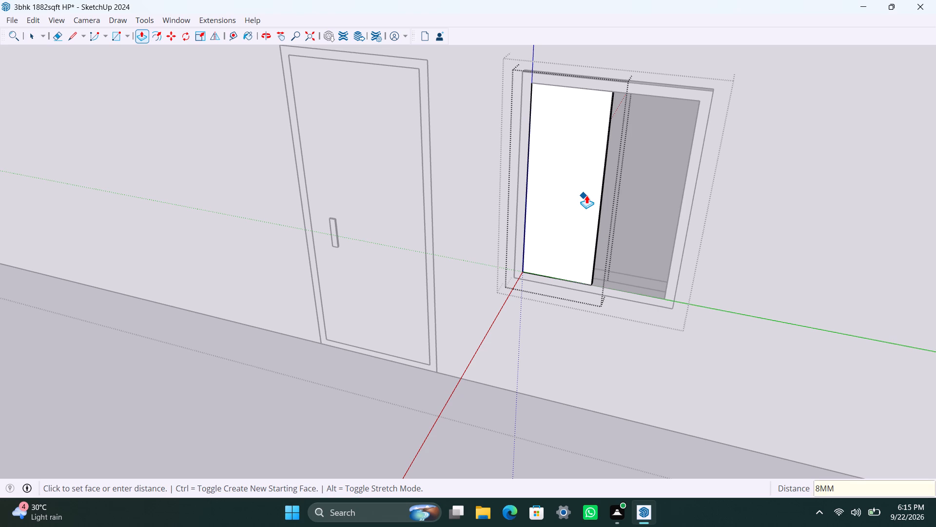
key("Return")
key("space")
left_click(611, 366)
Move the door-side window's left panel by its bottom inner corner about 1 11/16" back into the frame.
scroll(585, 302, "up", 6)
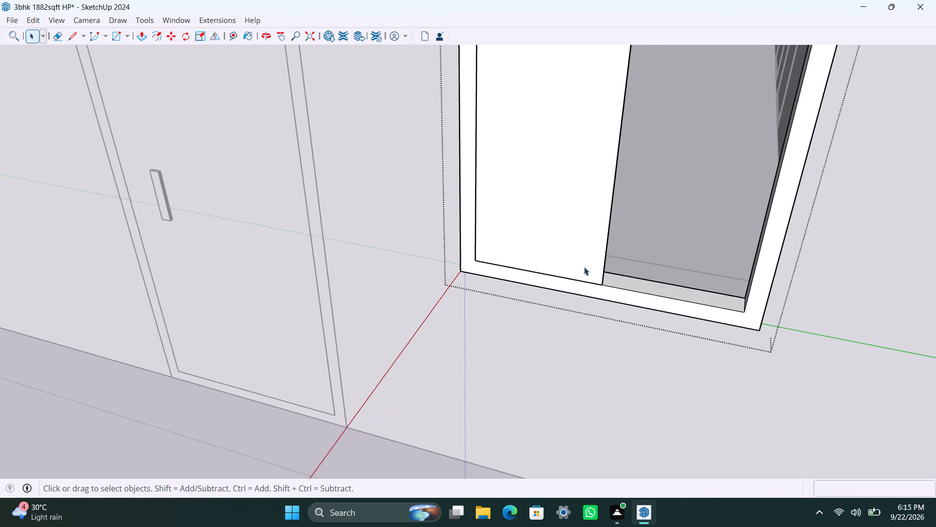
middle_click_drag(585, 267, 502, 277)
scroll(568, 309, "up", 2)
left_click(590, 276)
scroll(597, 297, "up", 5)
key("m")
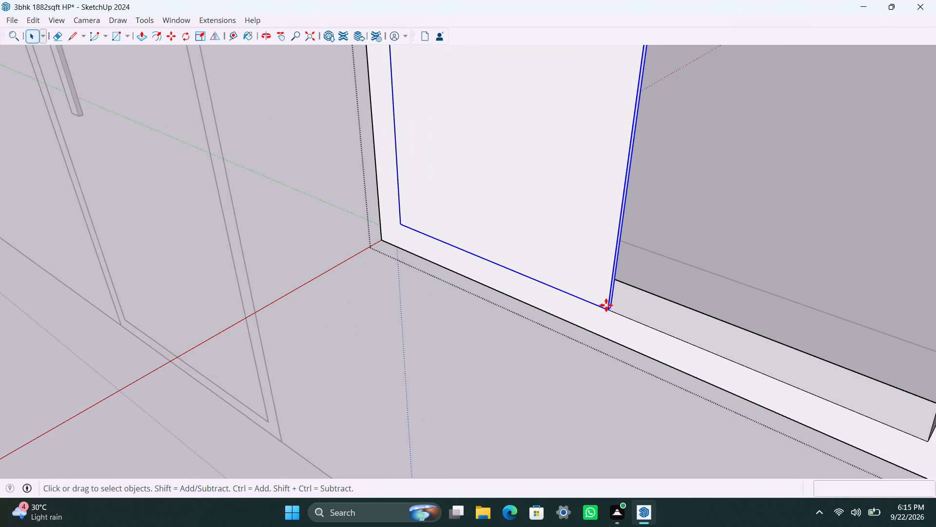
left_click(608, 309)
left_click(623, 298)
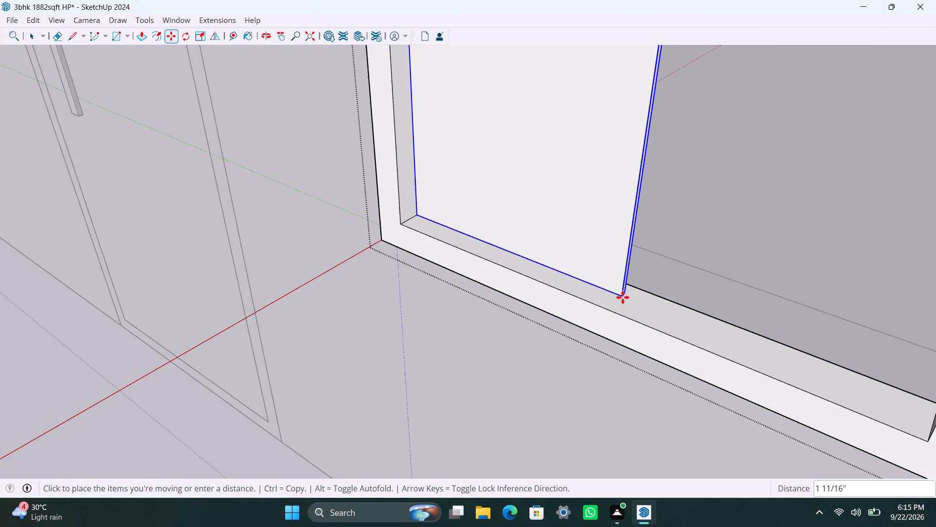
Copy the left panel from its bottom corner to the frame's bottom-right inner corner to form the right panel.
scroll(622, 289, "down", 4)
left_click(622, 294)
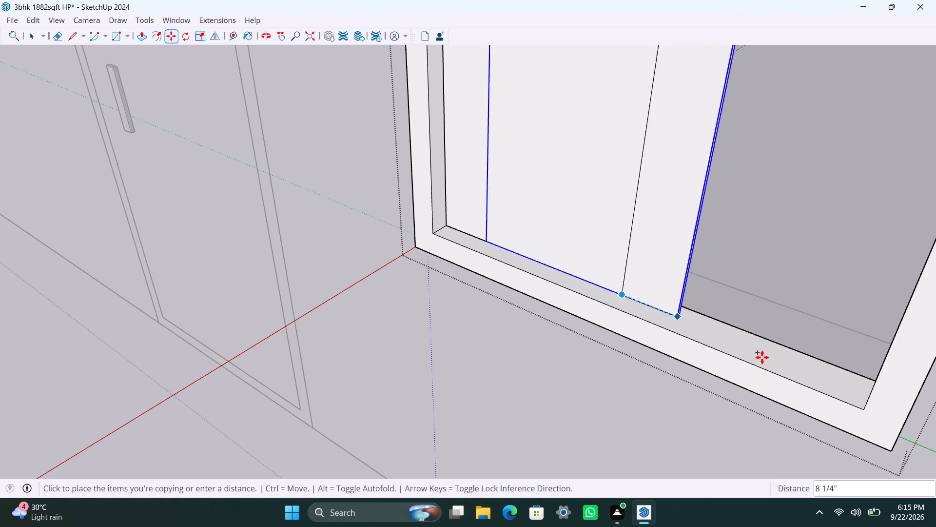
left_click(864, 404)
Move the right panel about 1 3/8" back until it meets the left panel's bottom corner.
scroll(679, 365, "up", 6)
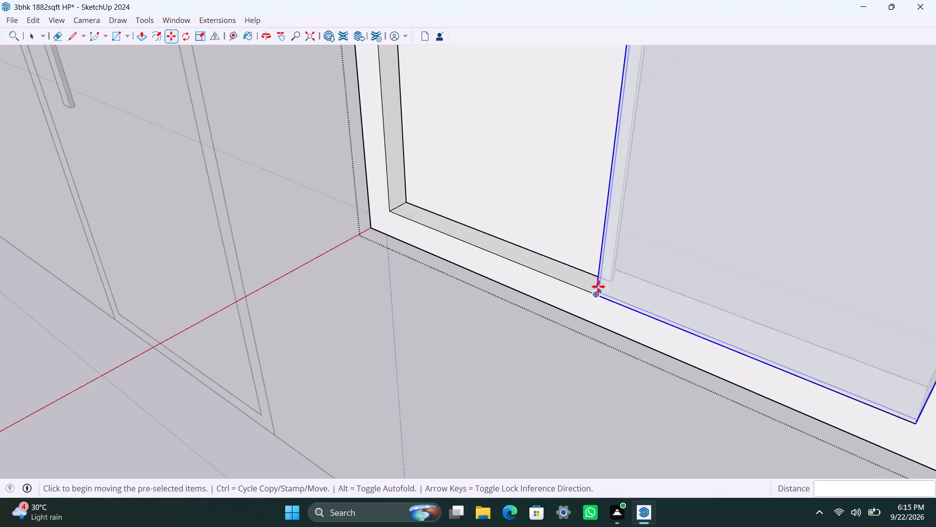
middle_click_drag(561, 325, 838, 337)
scroll(682, 227, "up", 7)
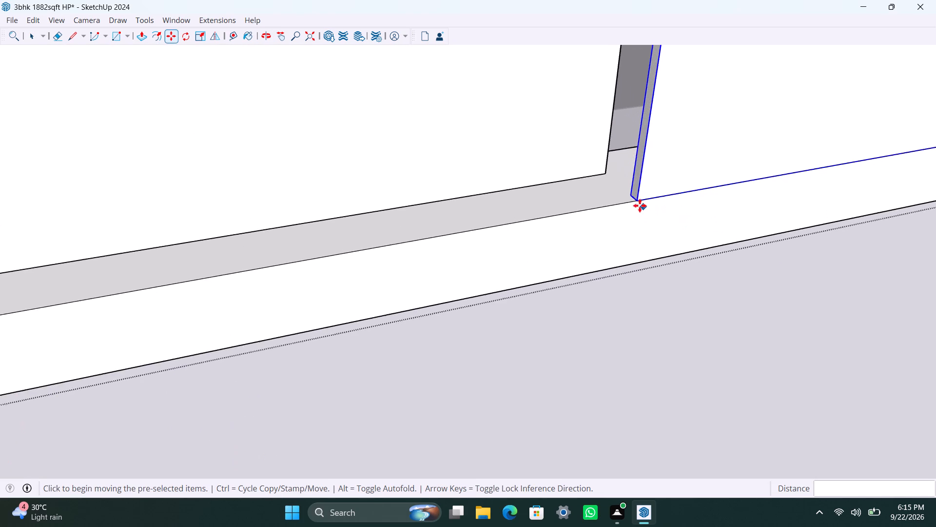
scroll(640, 205, "up", 1)
left_click(631, 190)
left_click(592, 167)
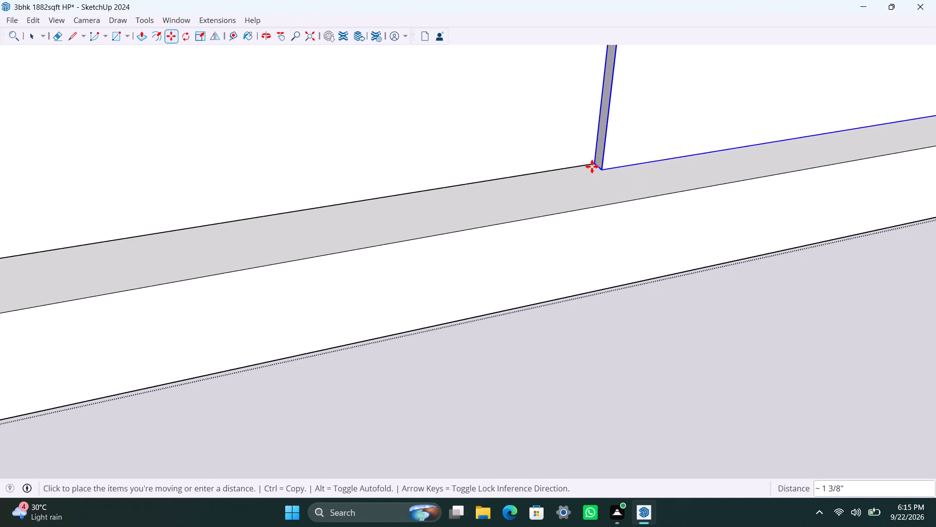
Save the model and exit the door-side window's group.
scroll(477, 191, "down", 20)
scroll(477, 191, "down", 20)
scroll(477, 191, "down", 1)
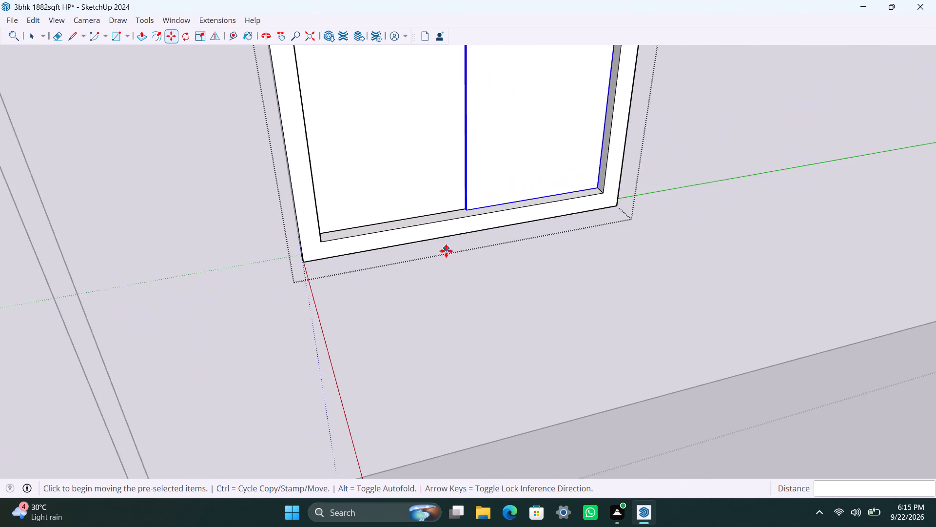
scroll(446, 251, "down", 20)
scroll(446, 251, "down", 7)
key("ctrl+s")
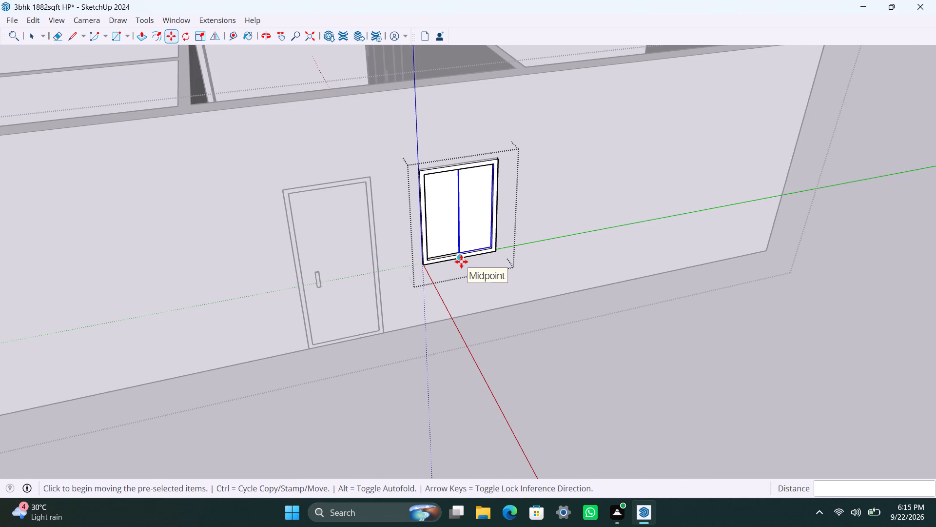
key("space")
scroll(476, 267, "down", 13)
middle_click_drag(573, 257, 93, 265)
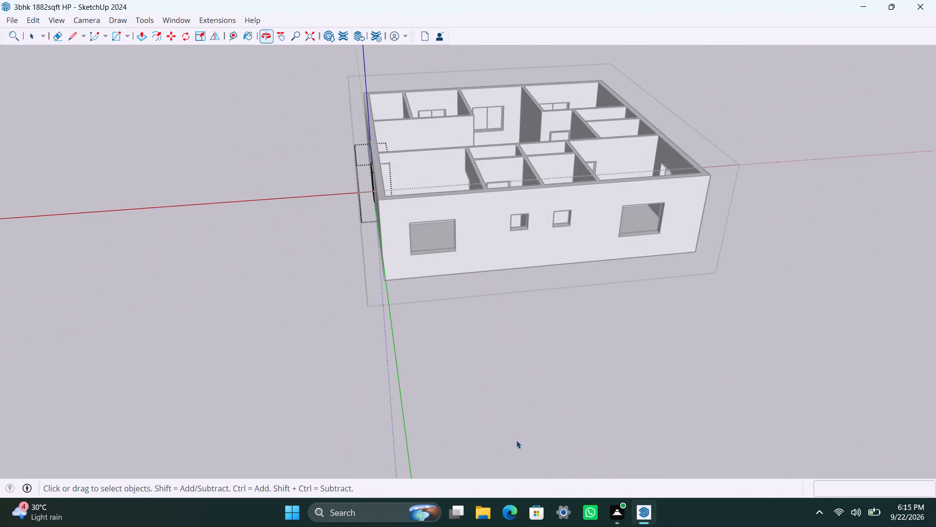
left_click(518, 442)
Draw a 5' by 4' rectangle over the leftmost large window opening on the wall with four openings and make it a group.
scroll(434, 330, "up", 4)
middle_click_drag(433, 338, 379, 283)
scroll(385, 298, "down", 3)
middle_click_drag(388, 306, 401, 405, "shift")
scroll(358, 251, "up", 2)
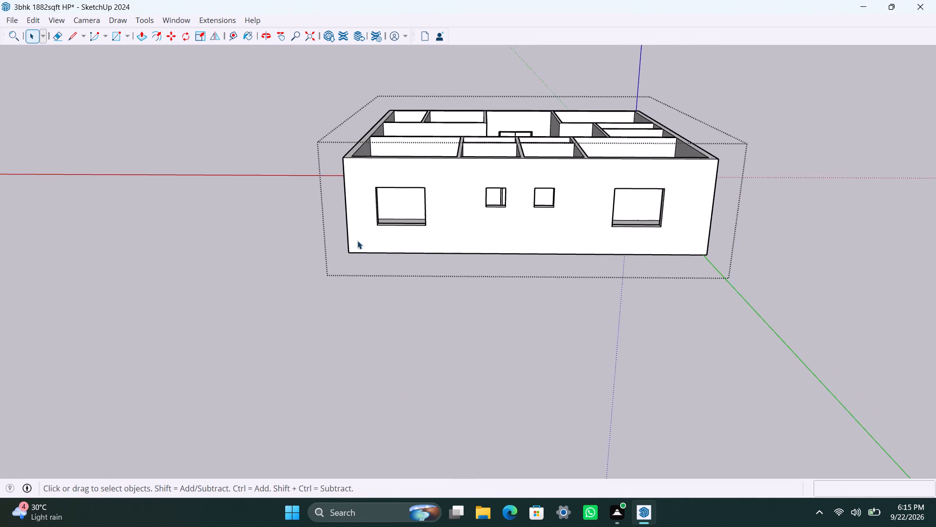
scroll(357, 241, "up", 2)
middle_click_drag(358, 197, 359, 154)
scroll(358, 155, "down", 3)
middle_click_drag(357, 181, 339, 287, "shift")
scroll(340, 238, "up", 4)
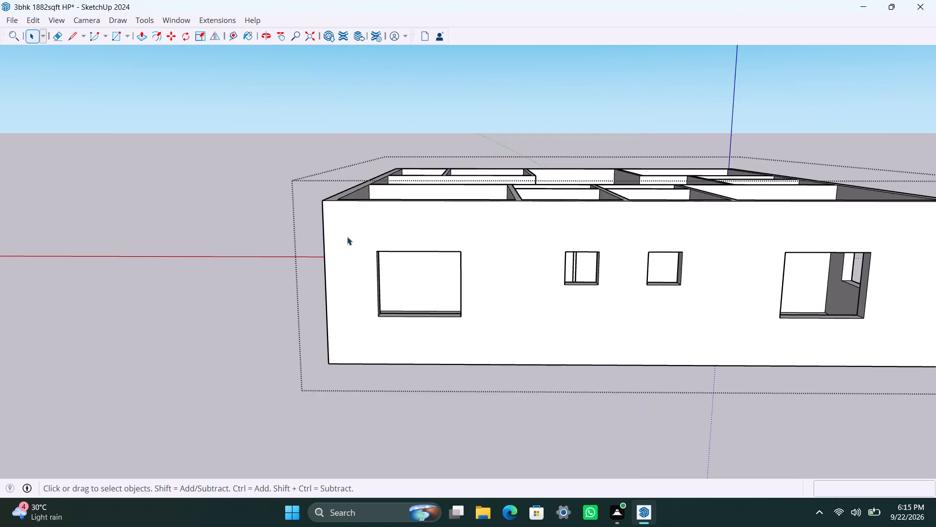
middle_click_drag(348, 237, 337, 218)
key("r")
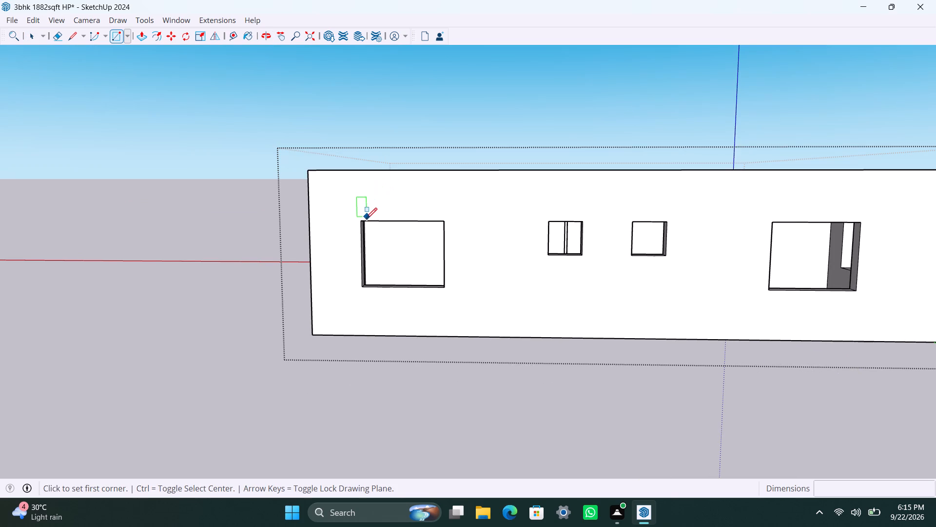
left_click(364, 222)
left_click(444, 288)
key("space")
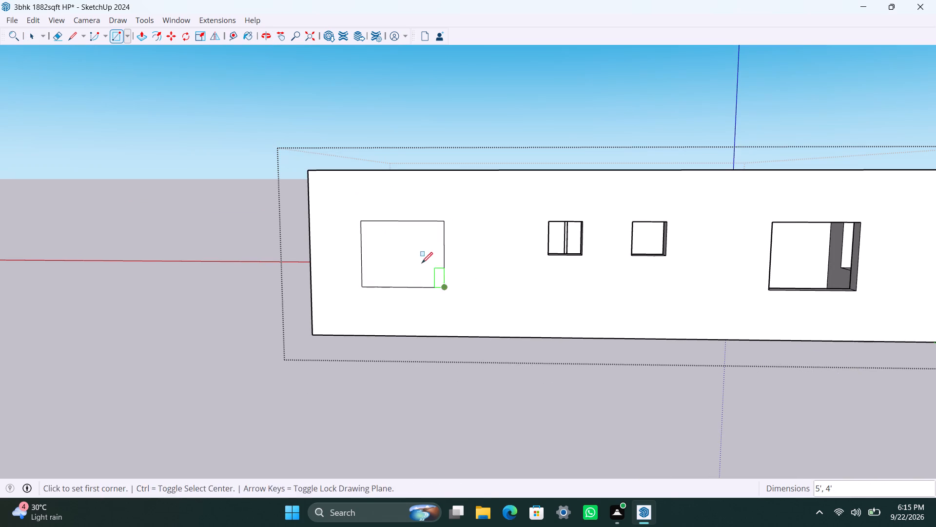
double_click(377, 245)
right_click(377, 245)
left_click(435, 111)
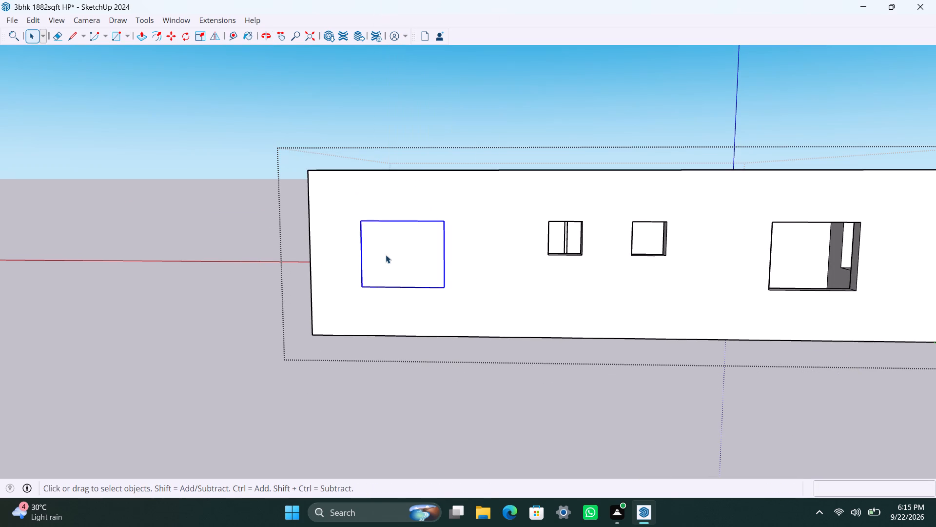
Offset the large window rectangle's edges inward 2" inside its group and delete the inner face to leave the frame.
scroll(373, 283, "up", 5)
triple_click(367, 251)
key("f")
left_click(368, 247)
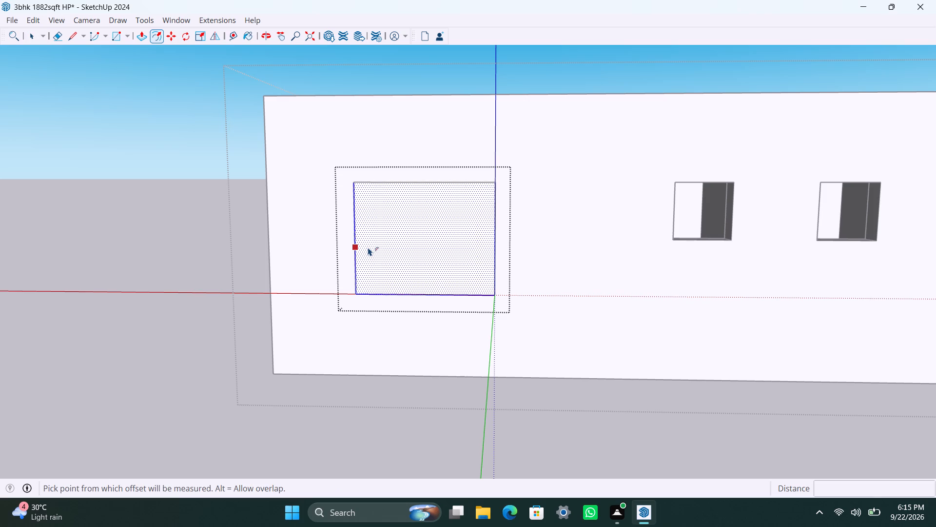
type("2\"")
key("Return")
key("space")
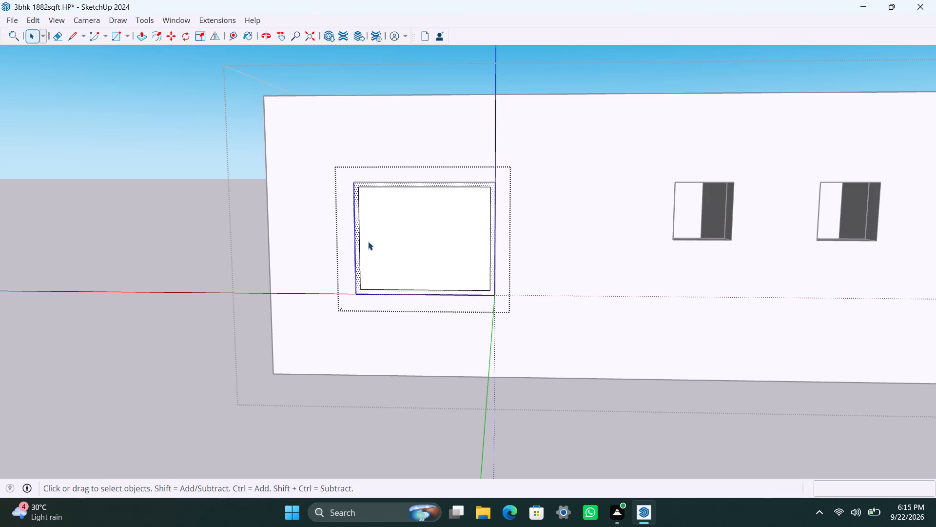
left_click(375, 244)
key("Delete")
Push/Pull the large window's frame face 1.5", and repeat with another 1.5".
scroll(349, 282, "up", 6)
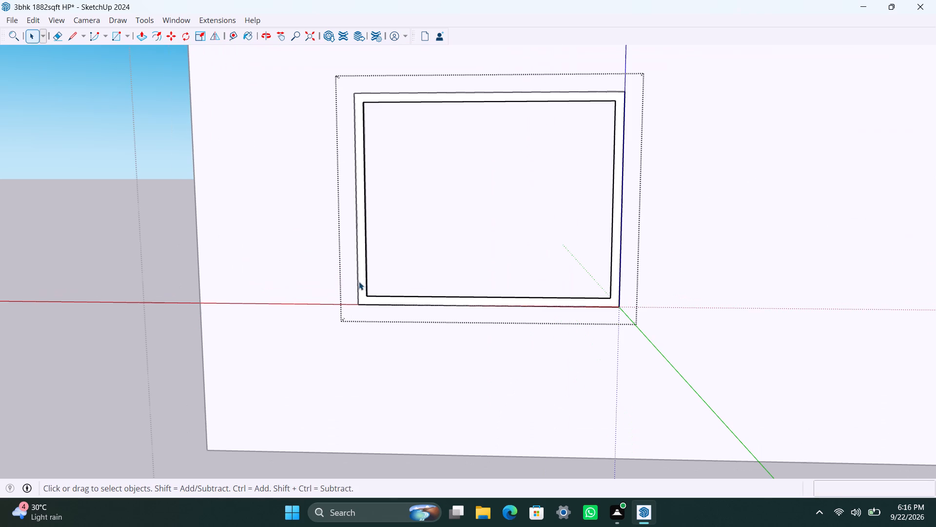
left_click(360, 272)
key("p")
left_click(361, 276)
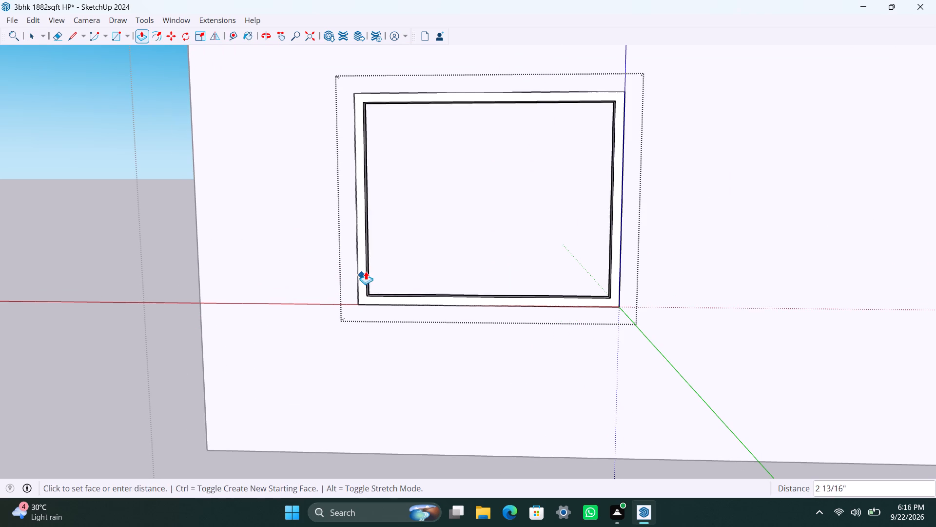
type("1.5\"")
key("Return")
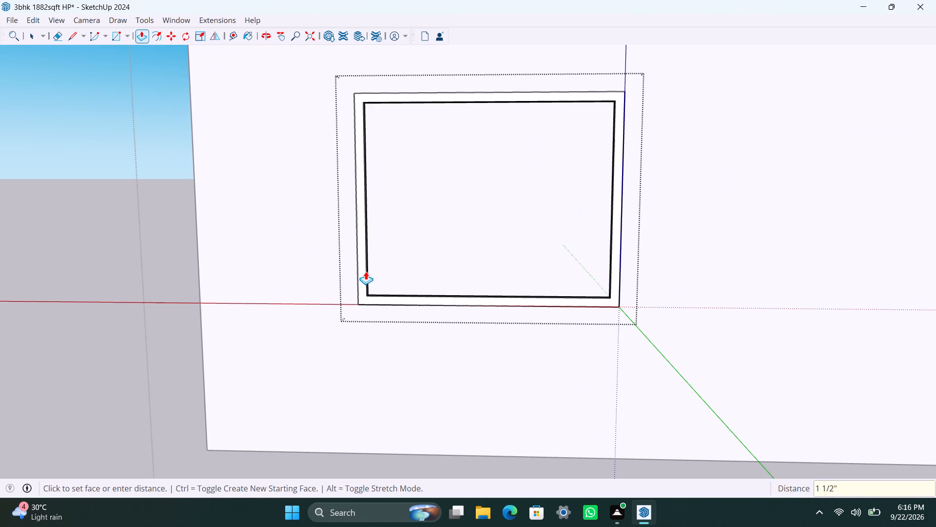
left_click(364, 274)
type("1.5\"")
key("Return")
key("space")
Draw a rectangle over the left half of the large window's frame, delete the right half's face and group the rectangle.
scroll(363, 277, "down", 5)
middle_click_drag(344, 226, 321, 273)
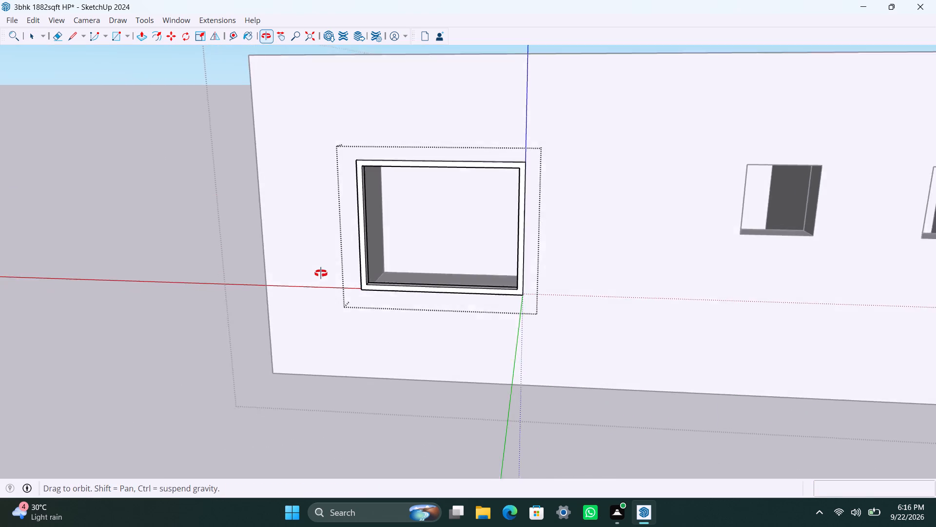
middle_click_drag(321, 273, 320, 269)
scroll(370, 191, "up", 3)
key("r")
left_click(361, 149)
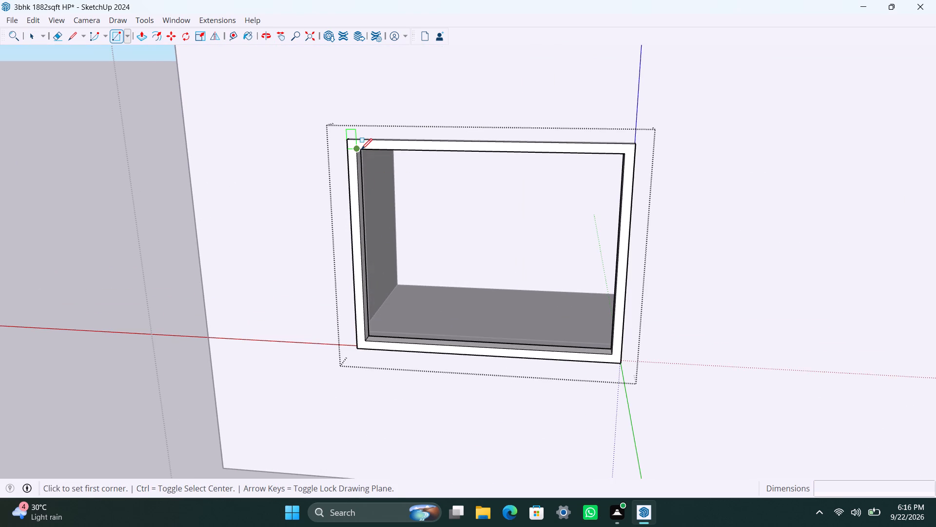
left_click(488, 346)
key("space")
left_click(549, 314)
key("Delete")
double_click(454, 313)
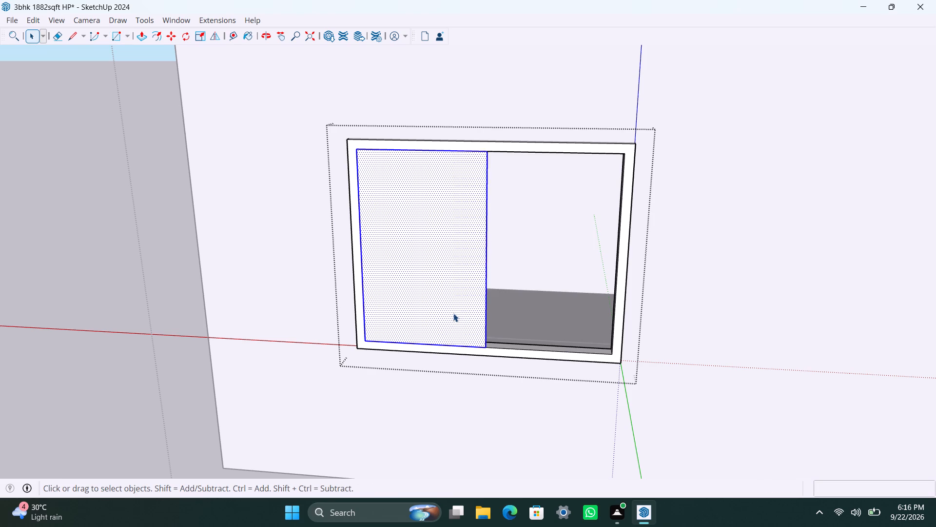
right_click(453, 312)
left_click(514, 132)
Push/Pull the large window's left panel face 8 mm inside its group and exit the panel group.
triple_click(454, 234)
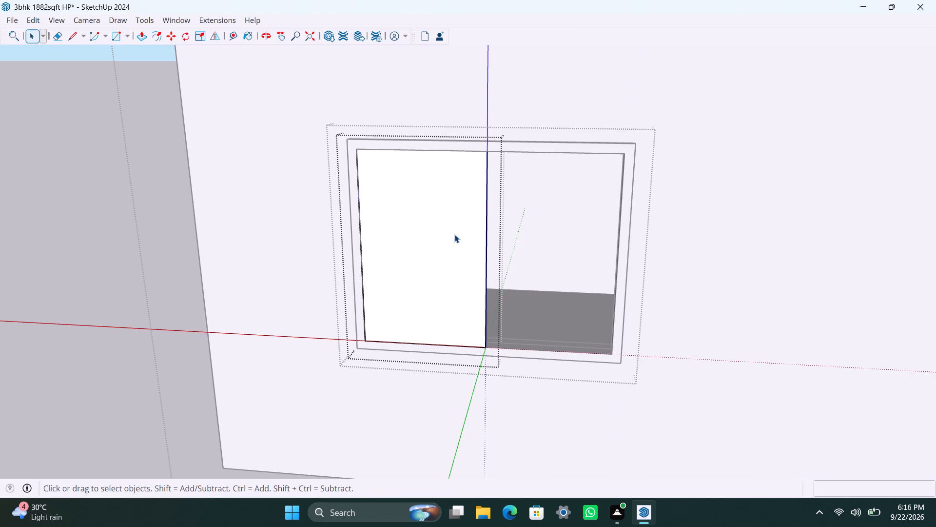
key("p")
left_click(454, 248)
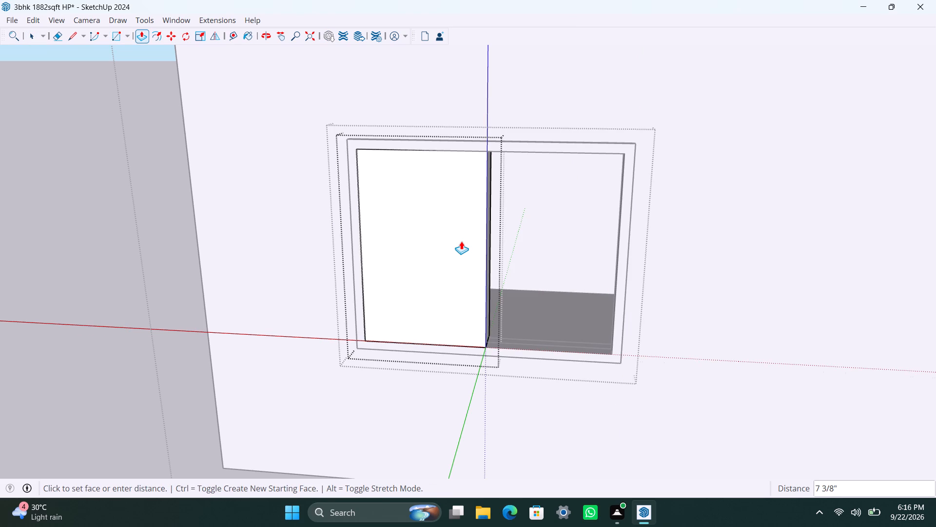
type("8MM")
key("Return")
key("space")
left_click(655, 469)
Move the large window's left panel back into the depth of the frame.
scroll(430, 367, "up", 4)
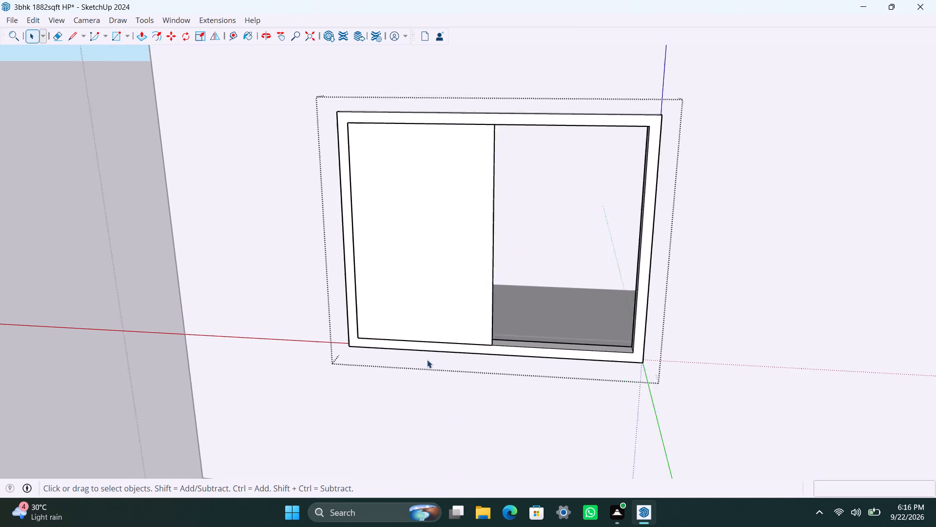
middle_click_drag(427, 367, 275, 405)
scroll(541, 325, "up", 3)
scroll(373, 378, "up", 2)
left_click(376, 373)
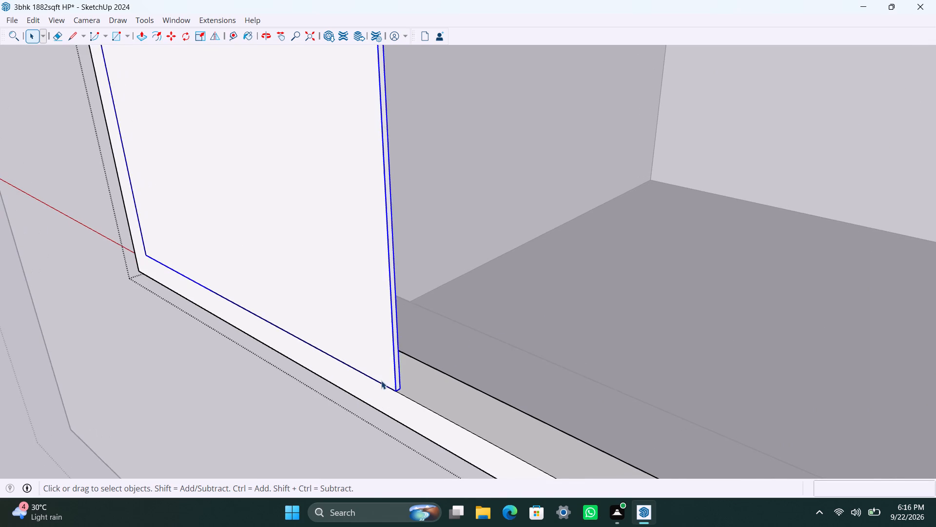
scroll(382, 383, "up", 2)
key("m")
left_click(400, 392)
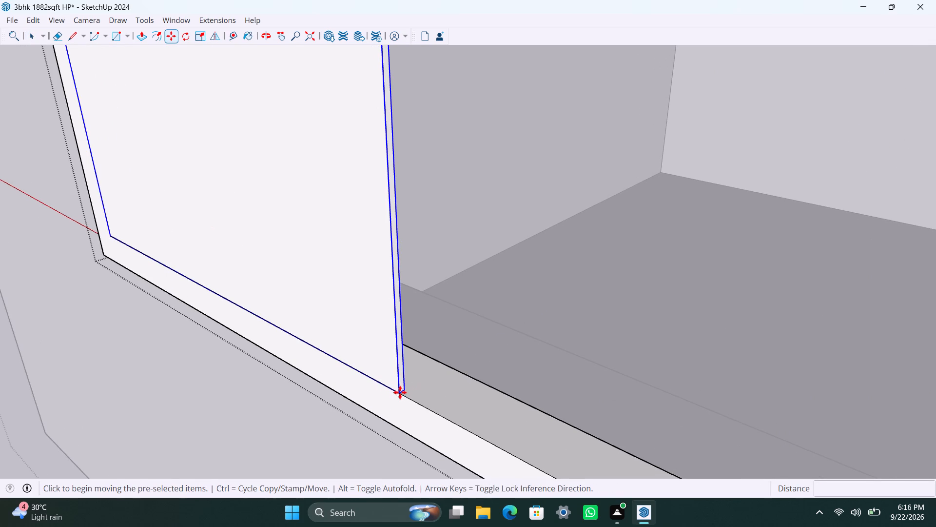
left_click(427, 380)
Copy the large window's left panel across to the lower corner of the frame's right half.
scroll(424, 406, "down", 15)
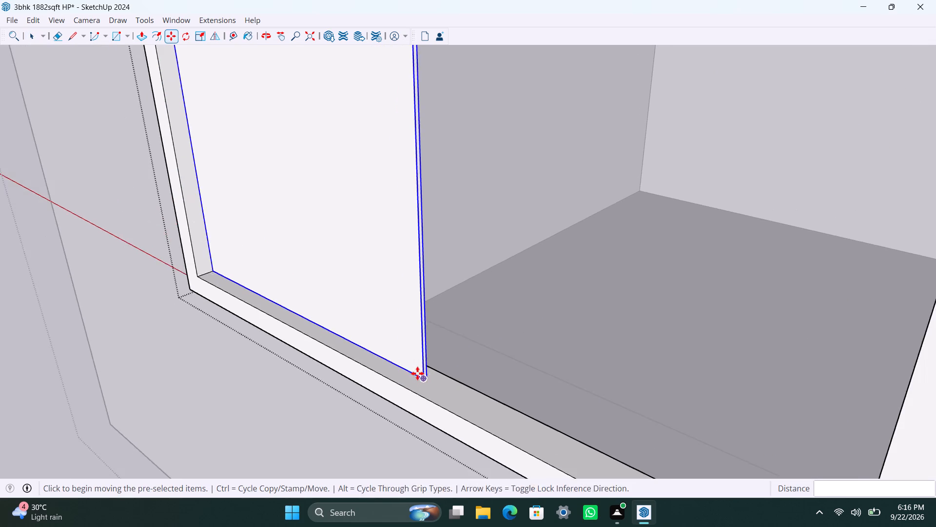
scroll(417, 373, "down", 13)
left_click(426, 368)
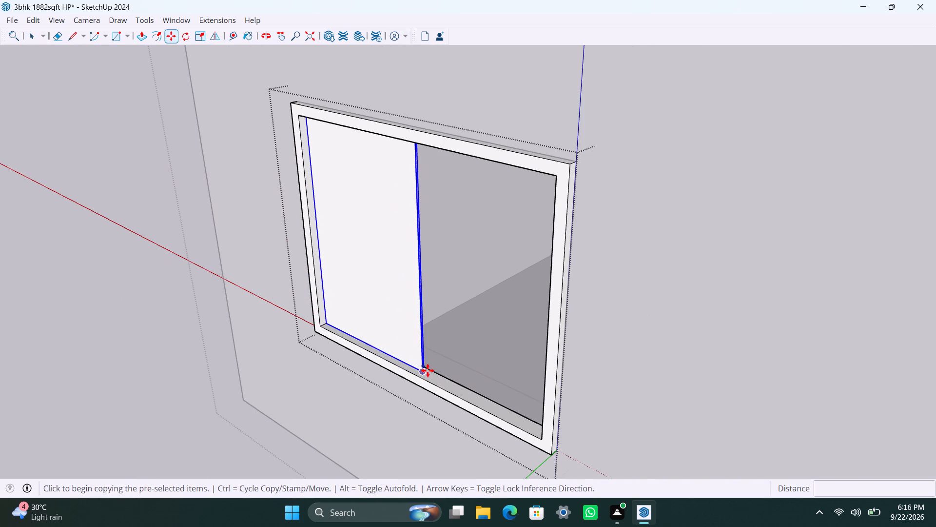
left_click(543, 437)
Move the large window's right panel back against the front of the left panel and exit the window group.
scroll(427, 396, "up", 4)
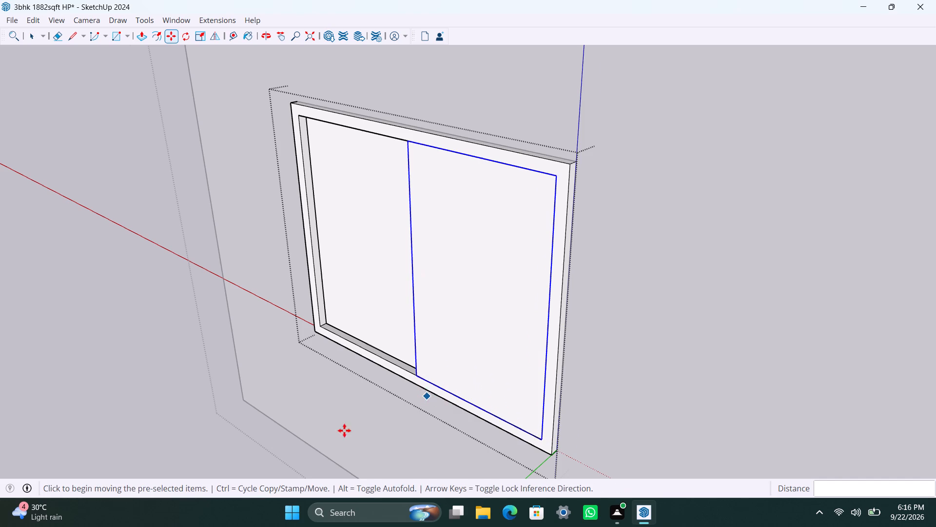
scroll(344, 430, "up", 3)
middle_click_drag(333, 434, 598, 411)
scroll(622, 321, "down", 3)
middle_click_drag(584, 334, 507, 458, "shift")
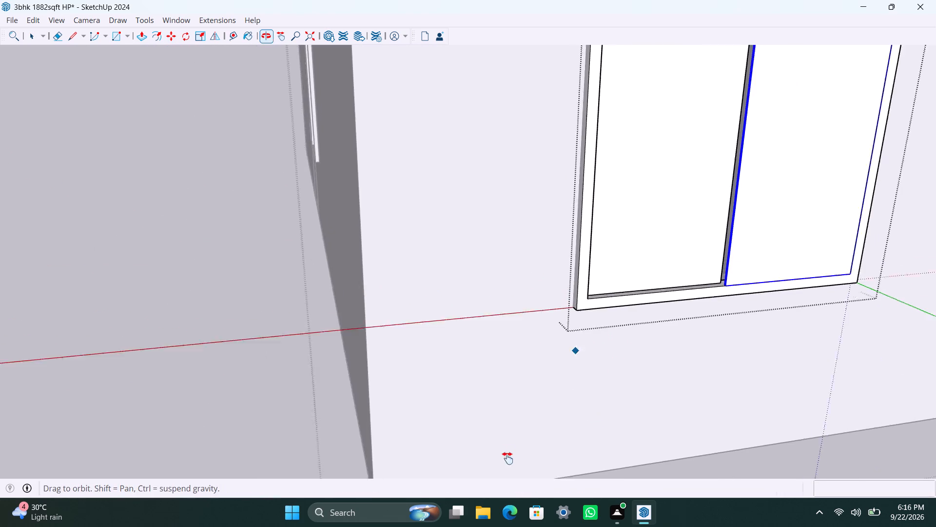
middle_click_drag(507, 458, 500, 453, "shift")
scroll(692, 314, "up", 6)
middle_click_drag(612, 409, 685, 416)
scroll(674, 413, "up", 4)
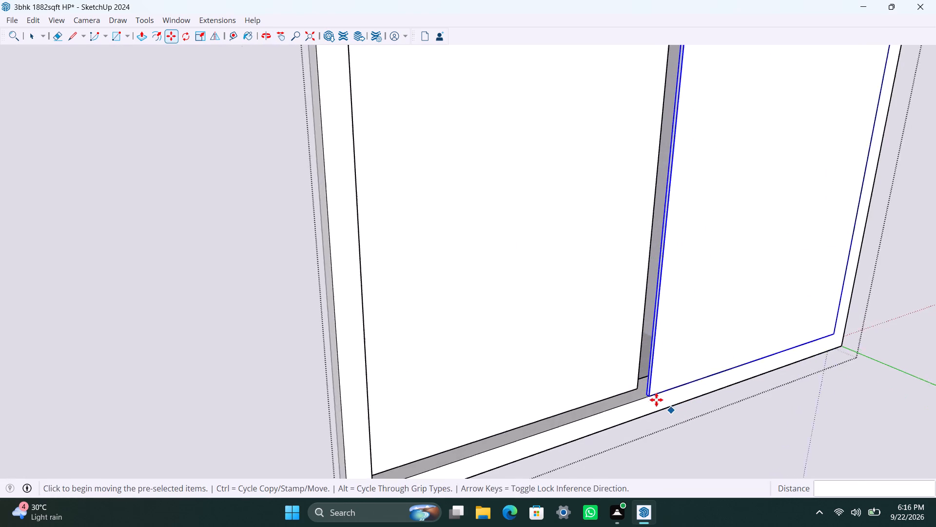
scroll(656, 400, "up", 12)
left_click(639, 389)
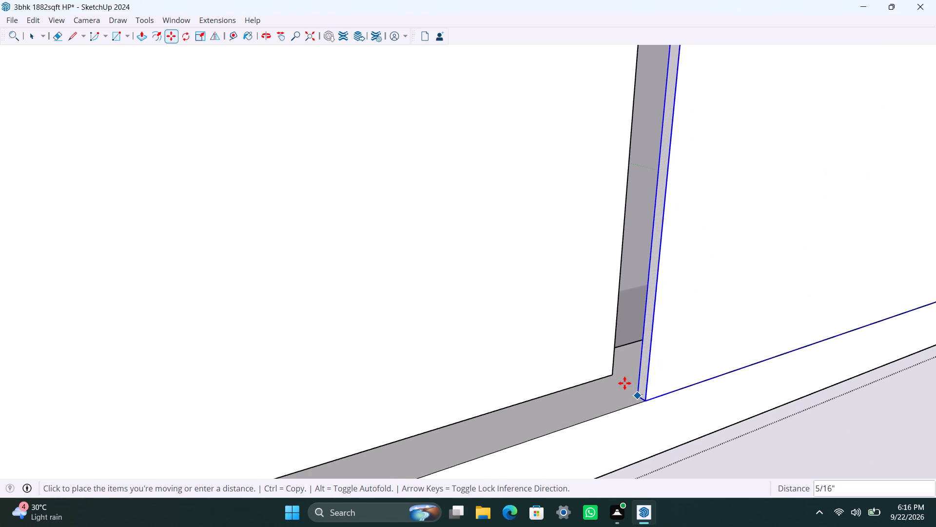
left_click(608, 379)
scroll(604, 365, "down", 17)
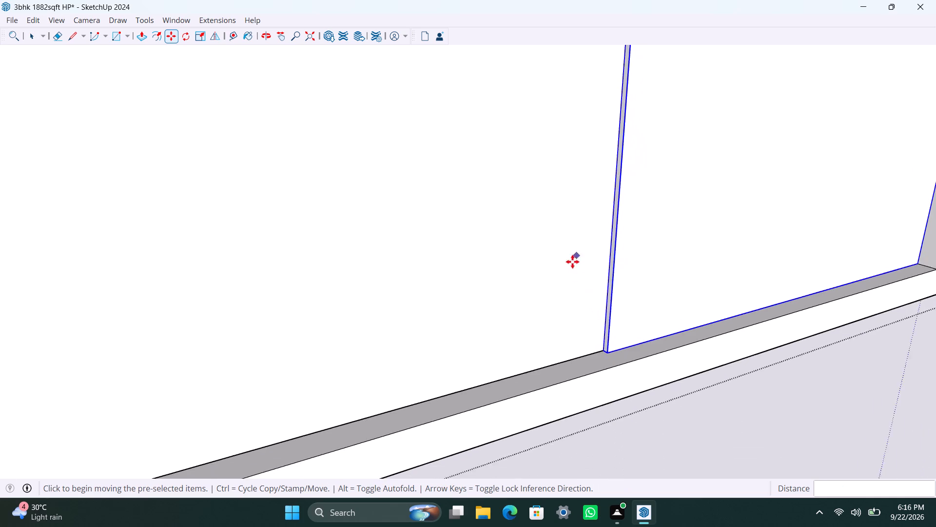
scroll(572, 262, "down", 20)
scroll(572, 262, "down", 19)
key("space")
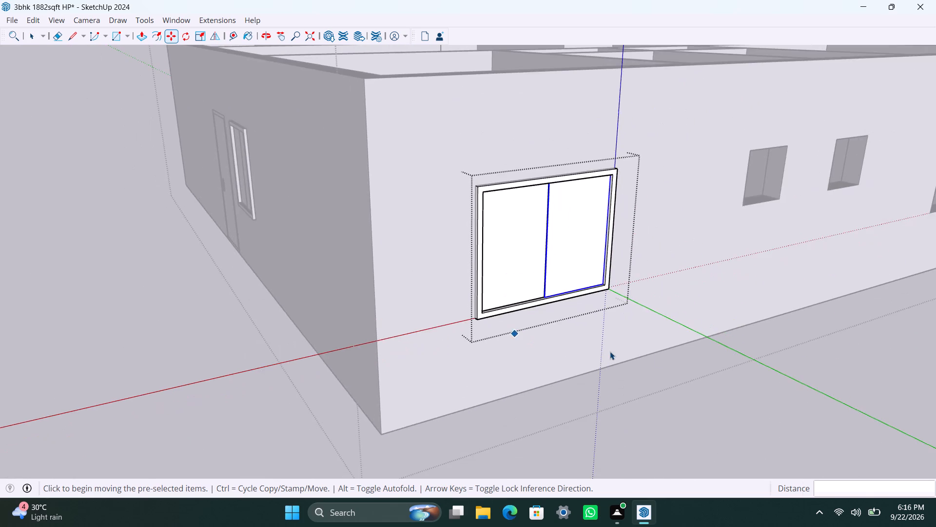
left_click(659, 354)
Draw a rectangle over the small window opening nearest the large window and make it a group.
scroll(680, 323, "down", 4)
middle_click_drag(686, 297, 522, 275)
scroll(522, 279, "down", 3)
middle_click_drag(520, 278, 458, 287, "shift")
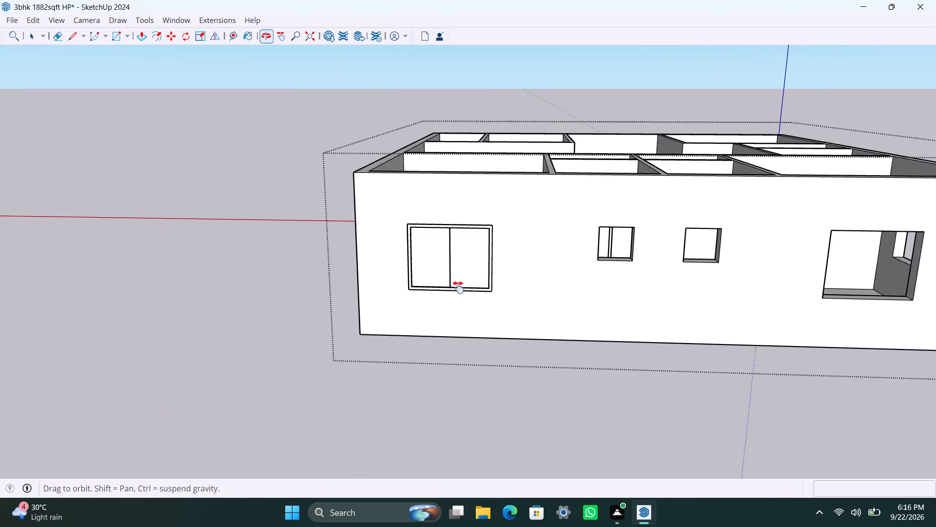
middle_click_drag(458, 287, 407, 301, "shift")
scroll(431, 308, "up", 4)
key("r")
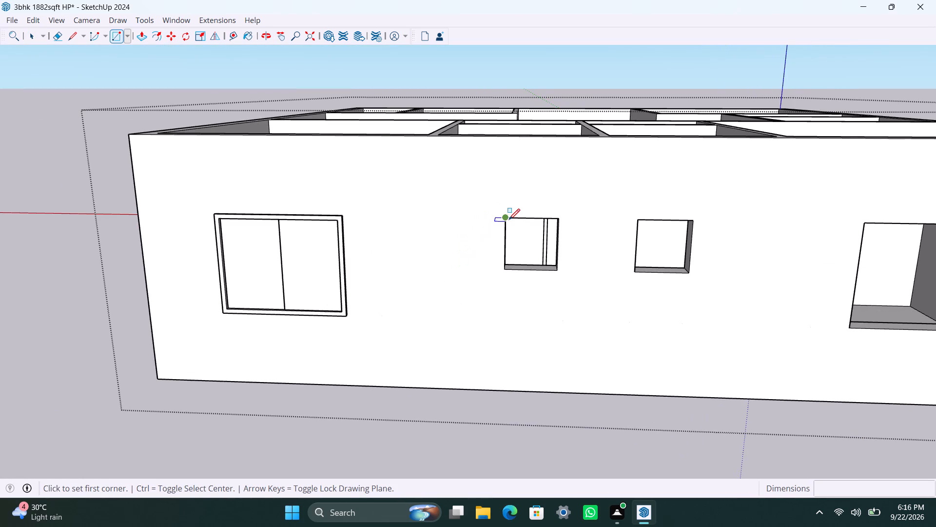
left_click(509, 220)
left_click(558, 268)
key("space")
double_click(530, 244)
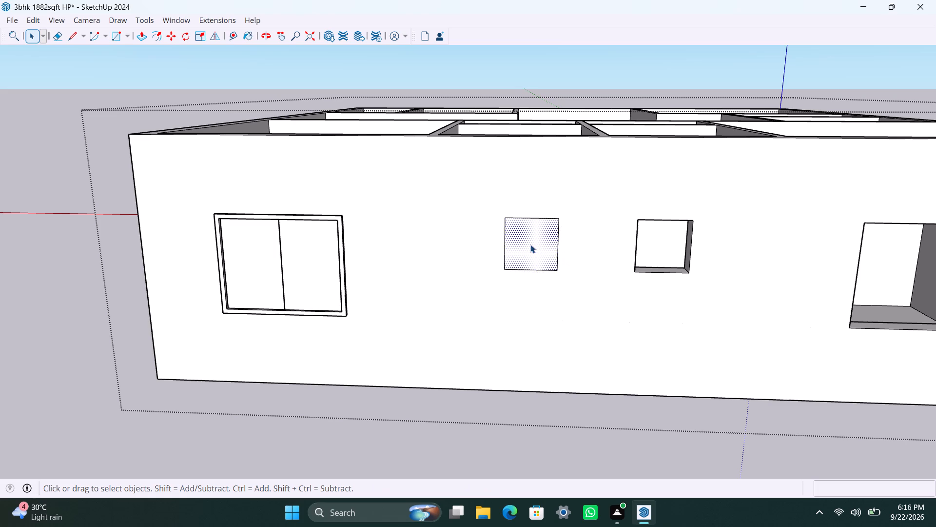
right_click(530, 244)
left_click(587, 122)
Offset the small window rectangle's edges inward 2" inside its group and delete the inner face.
scroll(531, 219, "up", 5)
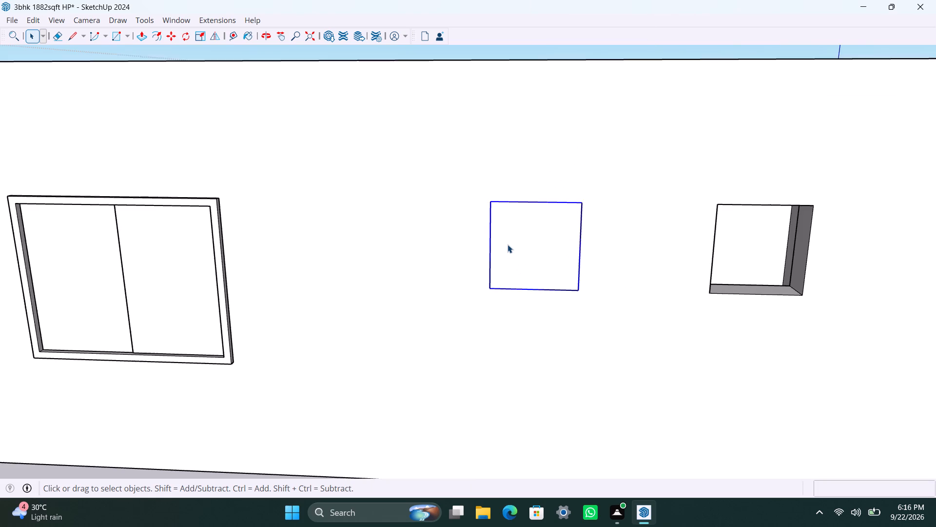
triple_click(507, 244)
key("f")
left_click(505, 243)
type("2\"")
key("Return")
key("space")
left_click(534, 242)
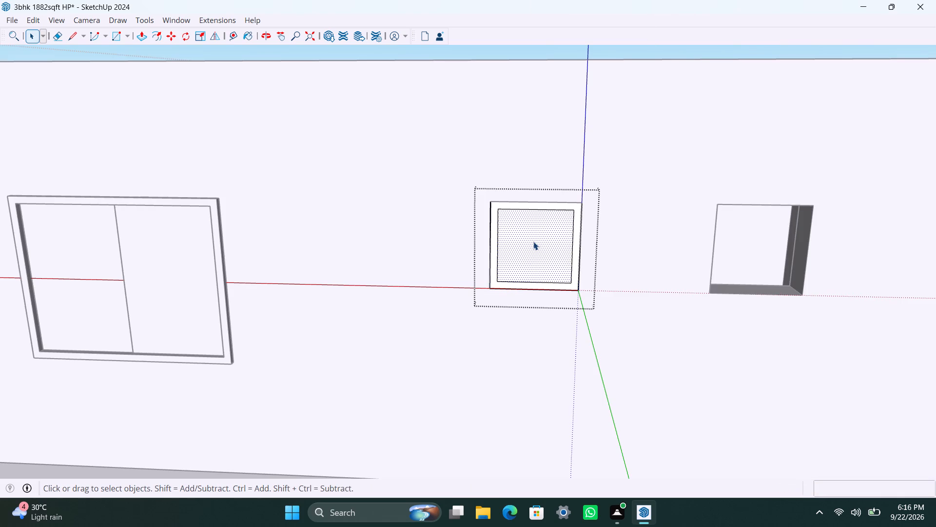
key("Delete")
Push/Pull the small window's frame face 1.5", and repeat with another 1.5".
scroll(525, 297, "up", 2)
scroll(476, 286, "up", 5)
left_click(489, 248)
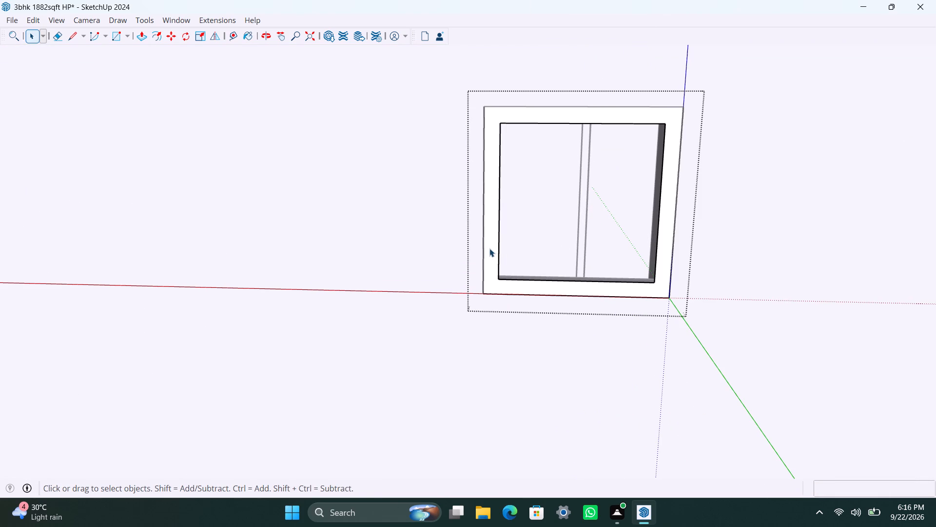
key("p")
left_click(490, 248)
key("1")
type(".5\"")
key("Return")
left_click(488, 217)
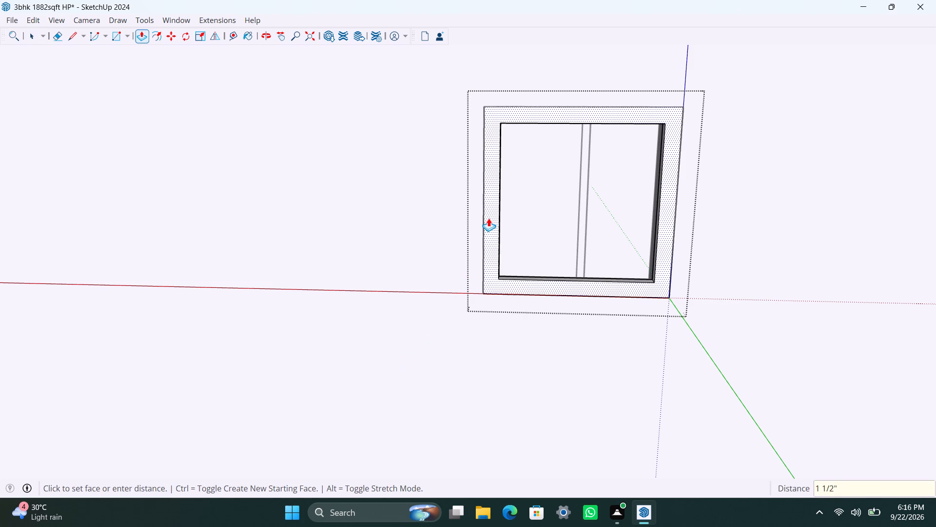
type("1.5\"")
key("Return")
key("space")
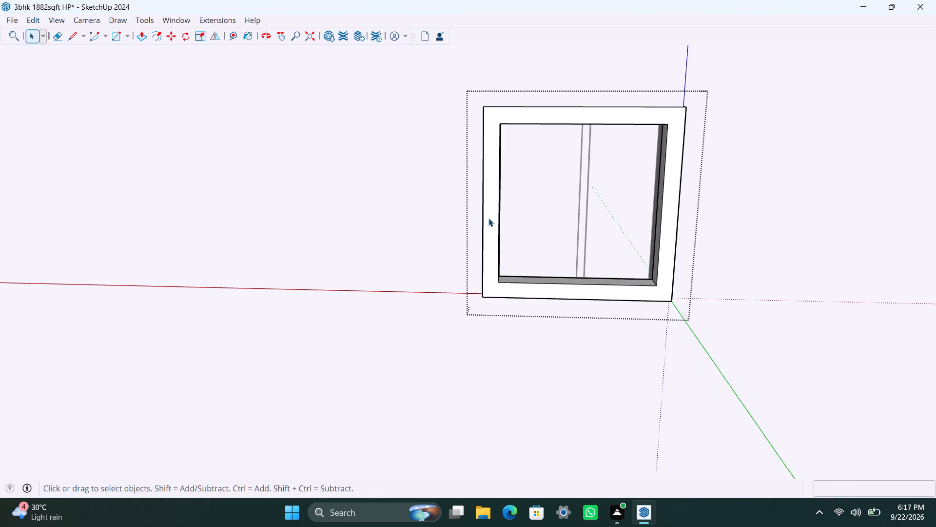
Draw a 2" high rectangle across the top of the small window's frame opening and delete the face below it.
scroll(488, 222, "down", 3)
scroll(448, 188, "down", 2)
key("r")
left_click(487, 156)
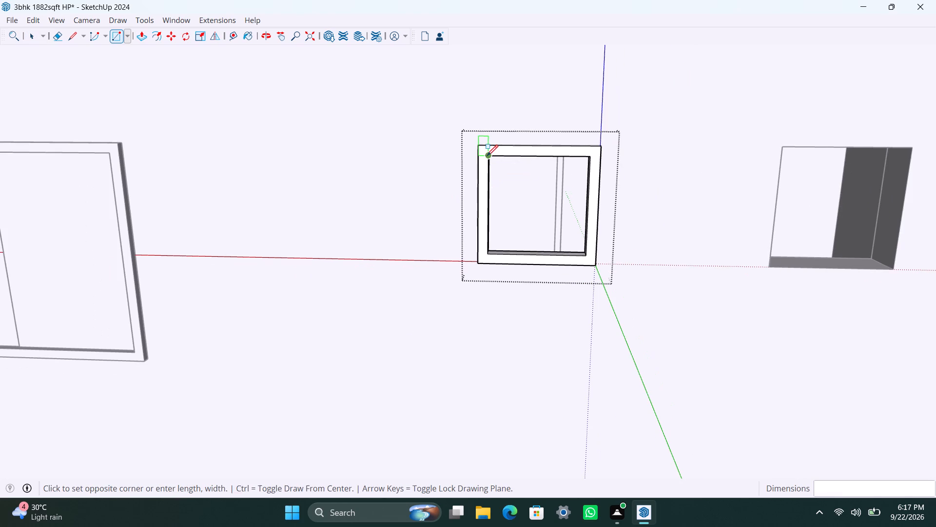
key("2")
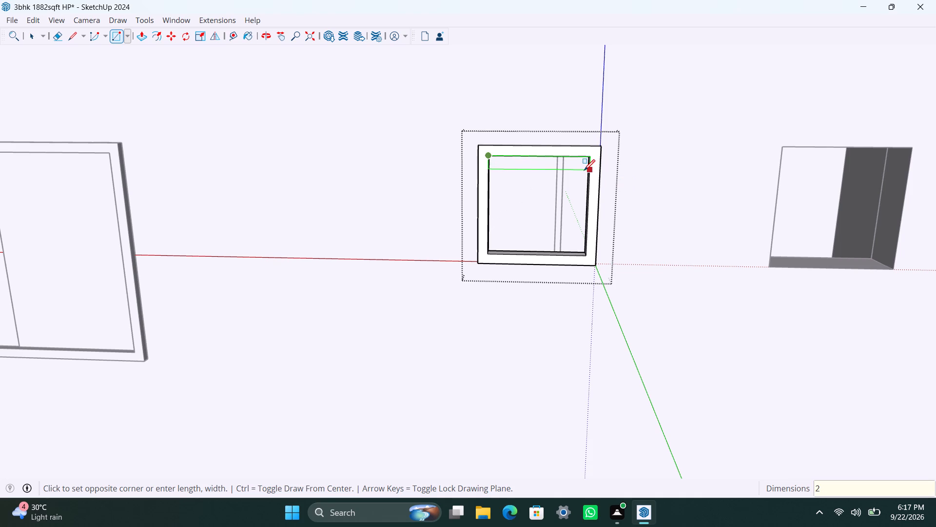
key("shift+quotedbl")
key("Return")
key("space")
left_click(570, 212)
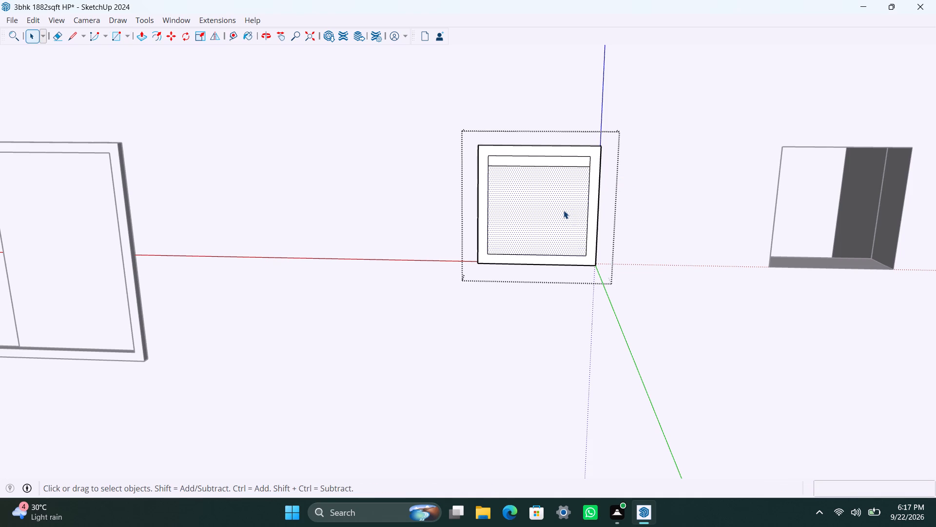
key("Delete")
Select the small window's top strip face together with its edges.
scroll(563, 205, "up", 1)
scroll(557, 176, "down", 2)
middle_click_drag(551, 197, 454, 270, "shift")
scroll(376, 297, "up", 2)
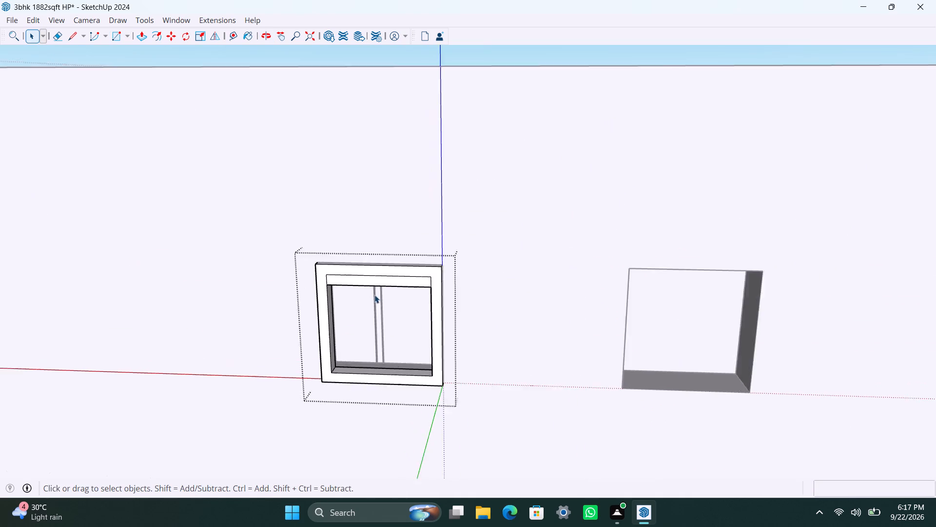
middle_click_drag(374, 295, 386, 277, "shift")
scroll(386, 268, "up", 3)
double_click(425, 206)
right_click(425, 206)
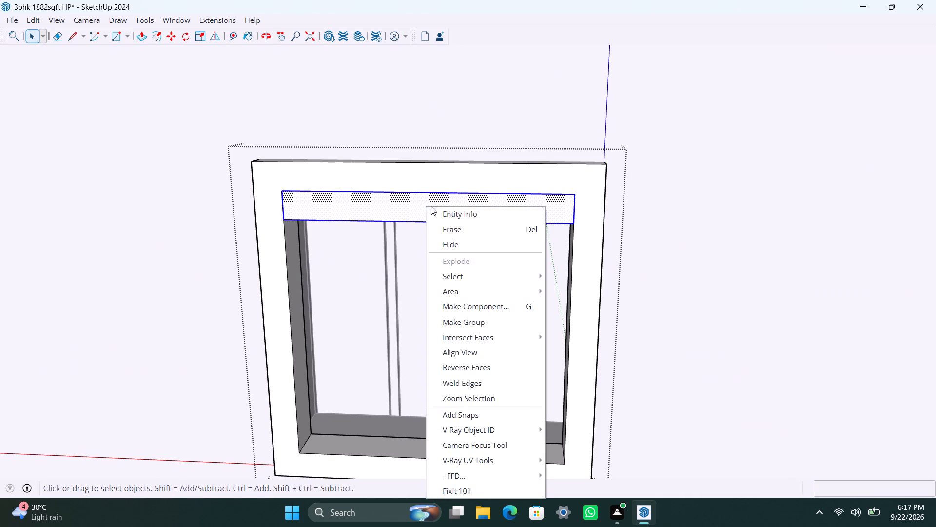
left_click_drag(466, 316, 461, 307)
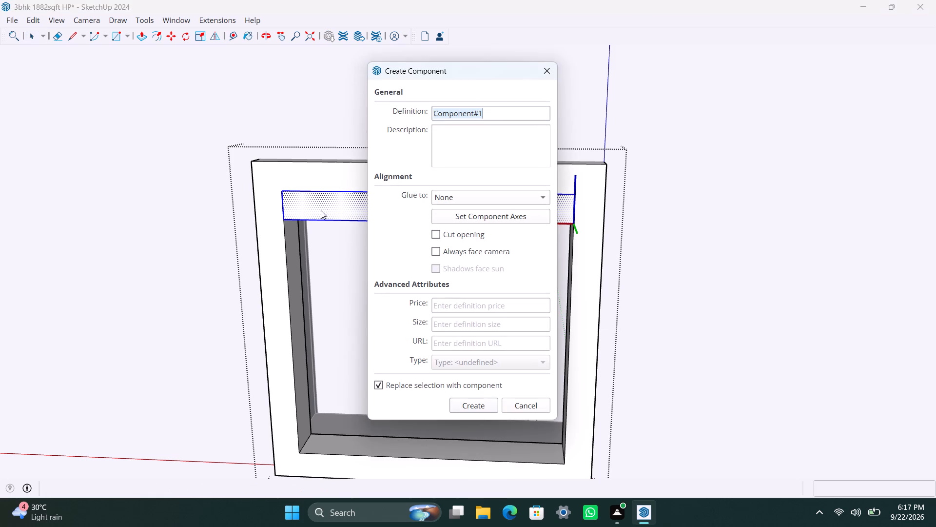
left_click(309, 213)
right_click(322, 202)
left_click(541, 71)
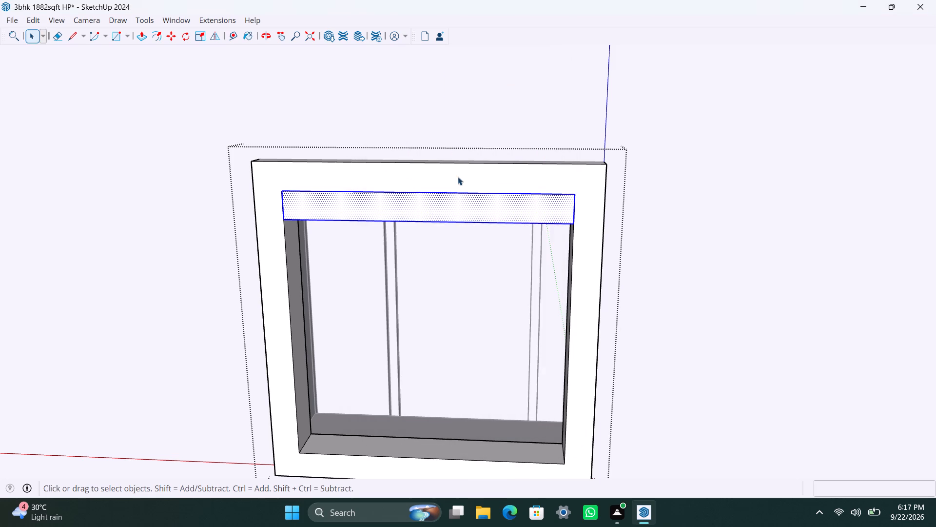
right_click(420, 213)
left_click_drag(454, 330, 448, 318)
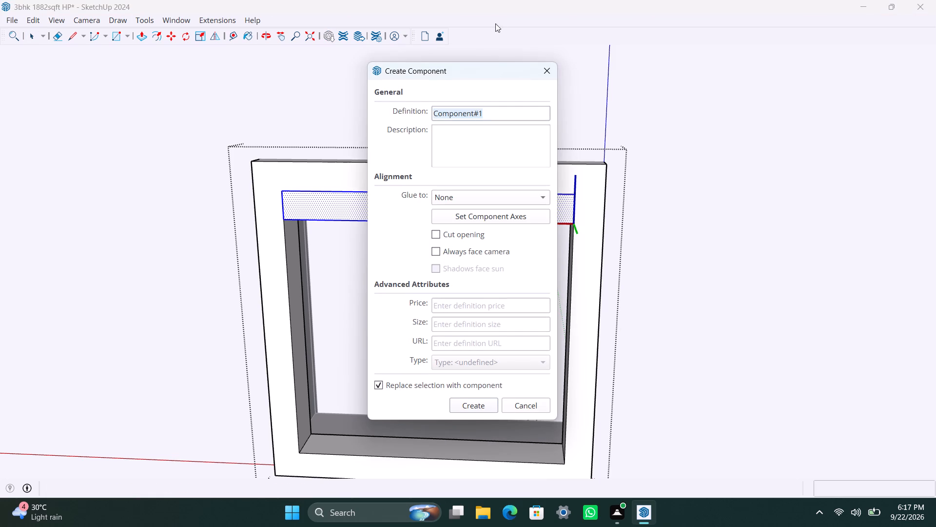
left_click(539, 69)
Group the small window's top strip, Push/Pull its face 8 mm inside the group and exit the strip group.
right_click(513, 207)
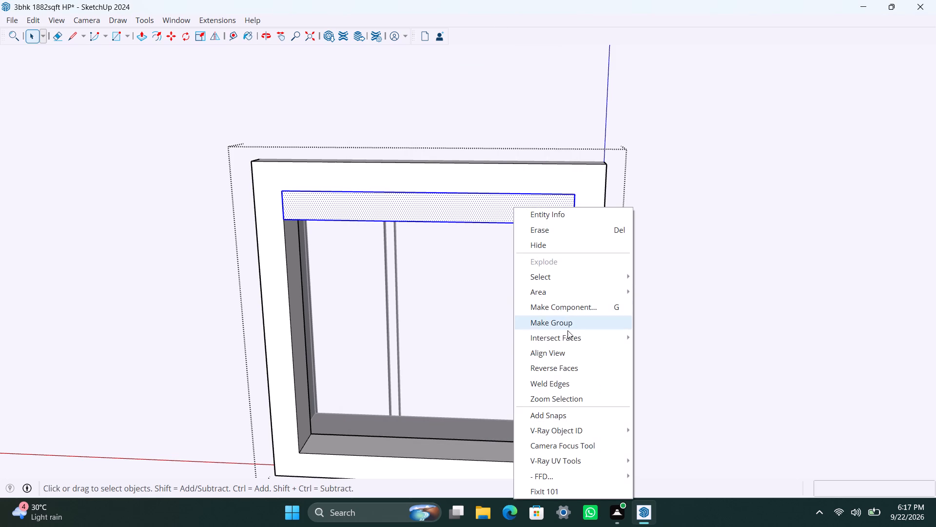
left_click(567, 325)
triple_click(515, 207)
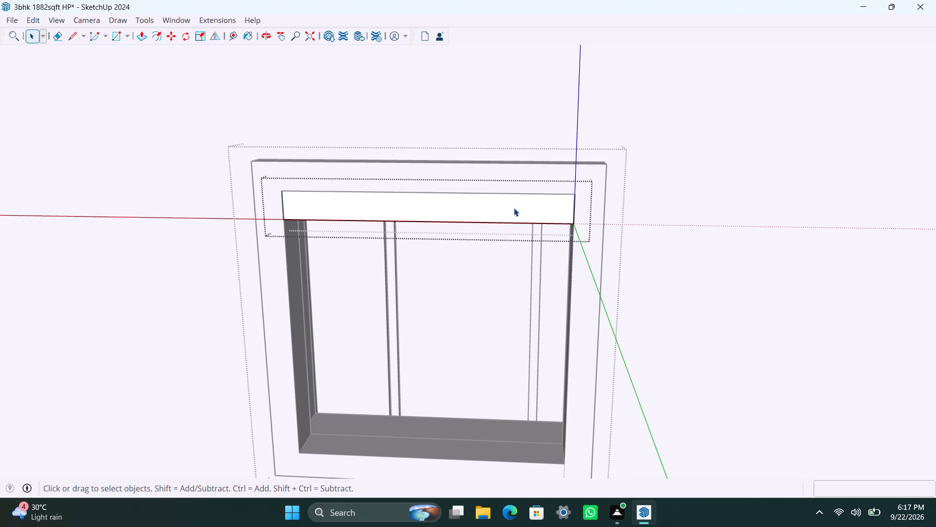
key("p")
left_click(513, 208)
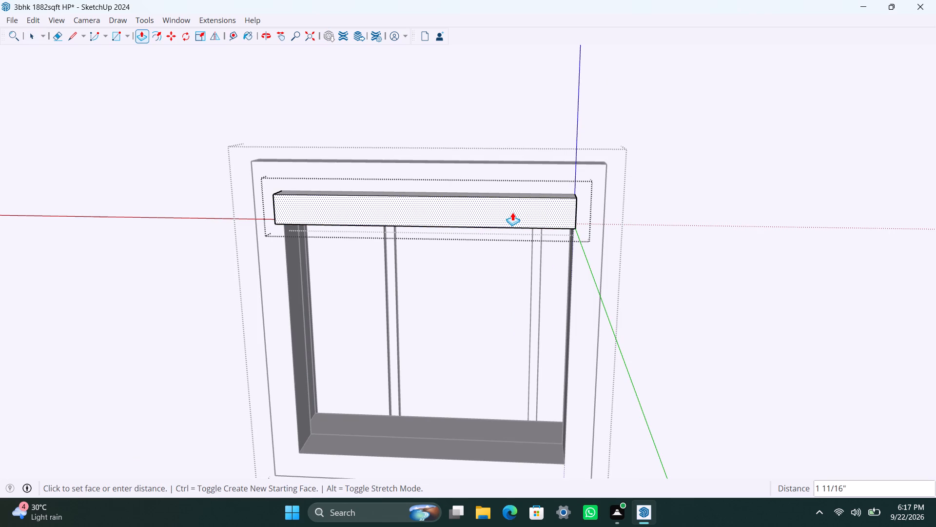
type("8MM")
key("Return")
key("space")
scroll(384, 231, "down", 11)
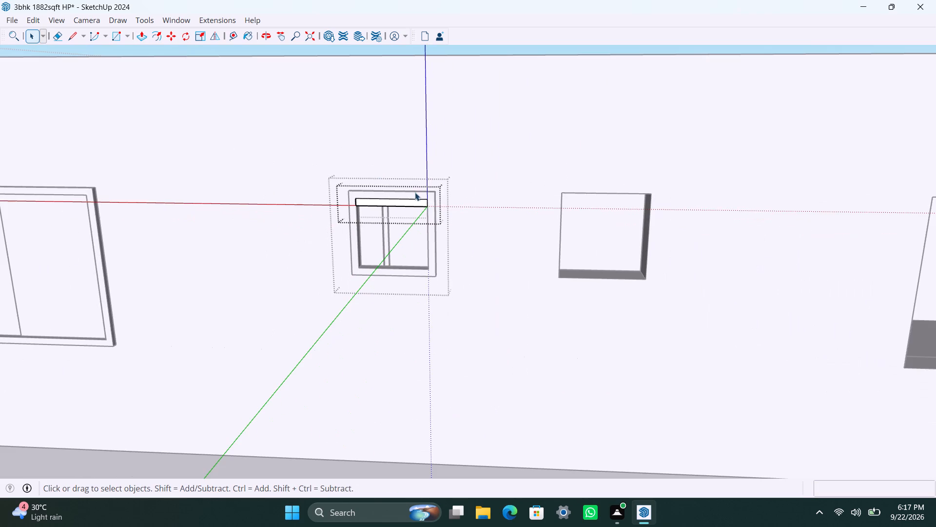
left_click(429, 138)
Copy the top strip down to the bottom of the small window's frame opening and divide the spacing by 6 to form louvers.
scroll(438, 212, "up", 3)
left_click(416, 200)
scroll(416, 200, "up", 3)
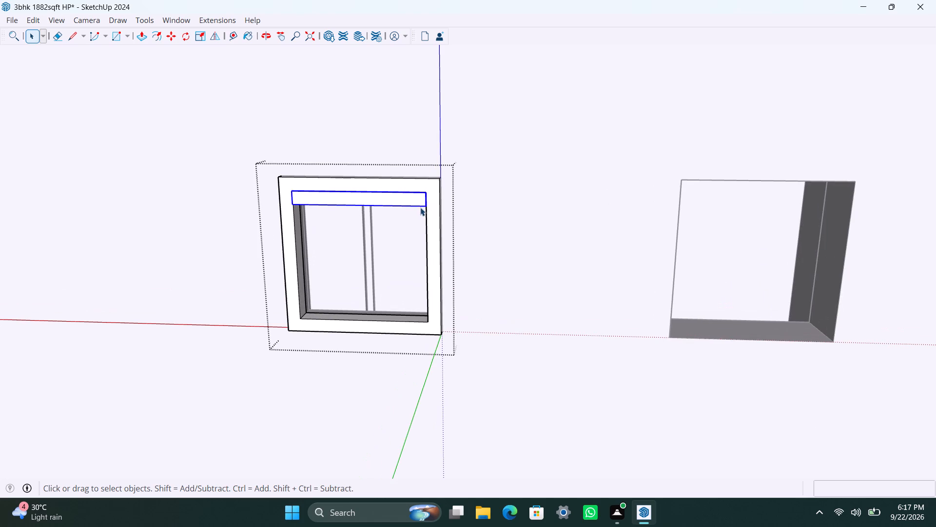
key("m")
left_click(425, 206)
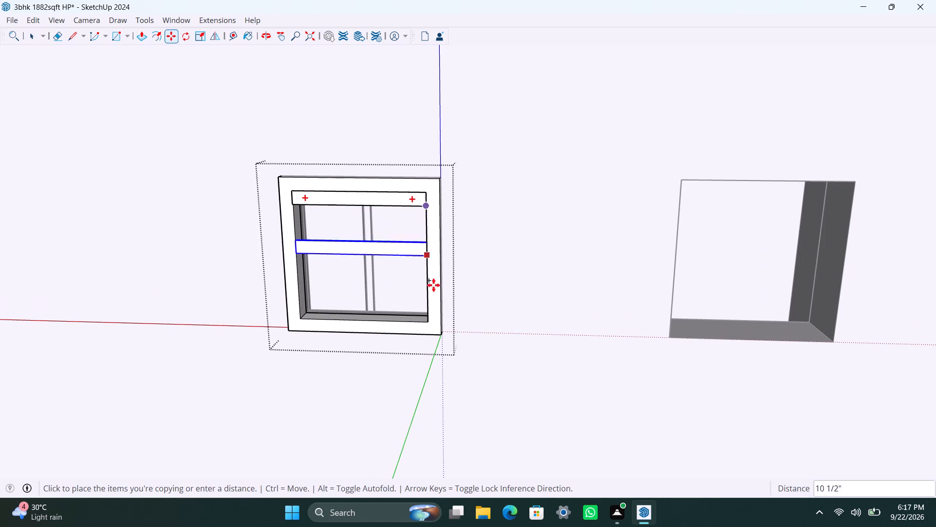
left_click(424, 320)
type("/6")
key("Return")
key("space")
Draw a rectangle over the empty small opening beside the louvered window and make its face and edges a group.
scroll(417, 340, "down", 7)
scroll(379, 245, "down", 2)
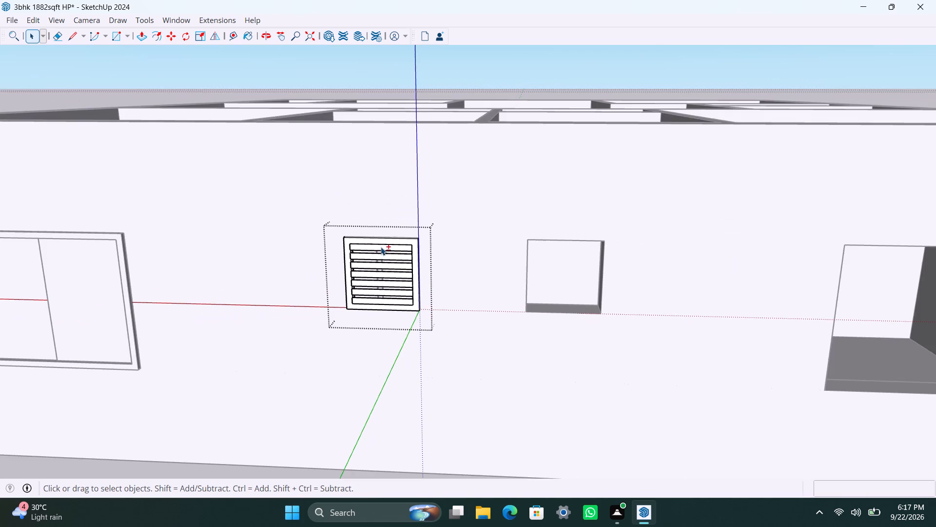
middle_click_drag(381, 247, 280, 254, "shift")
key("r")
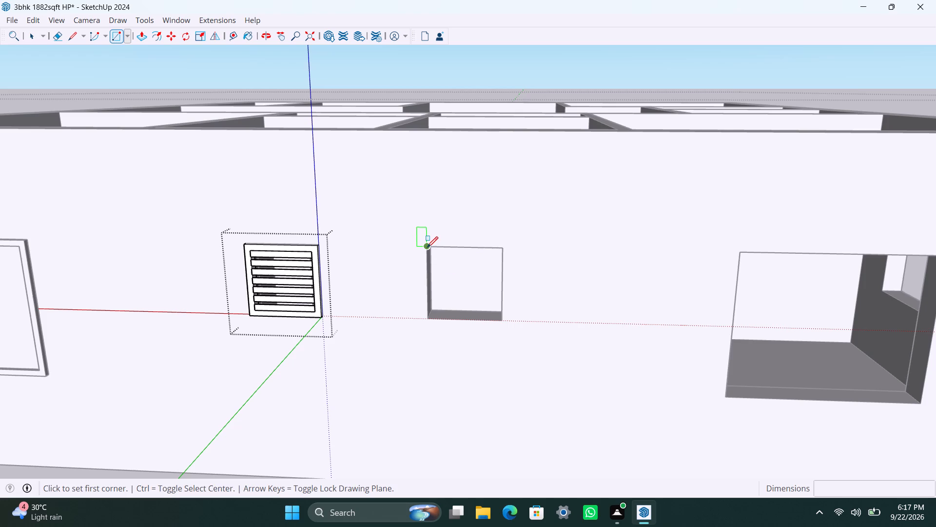
key("space")
left_click(427, 236)
key("r")
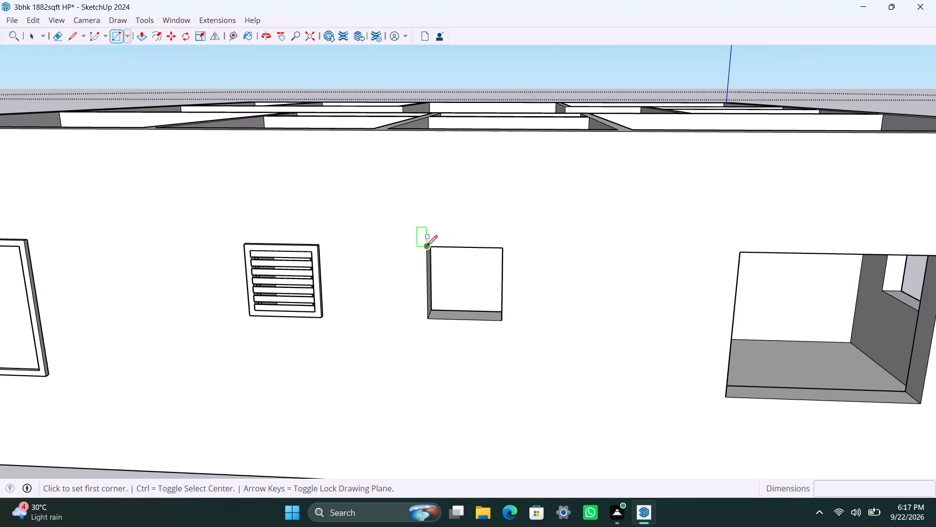
left_click(427, 246)
left_click(503, 321)
key("space")
double_click(474, 294)
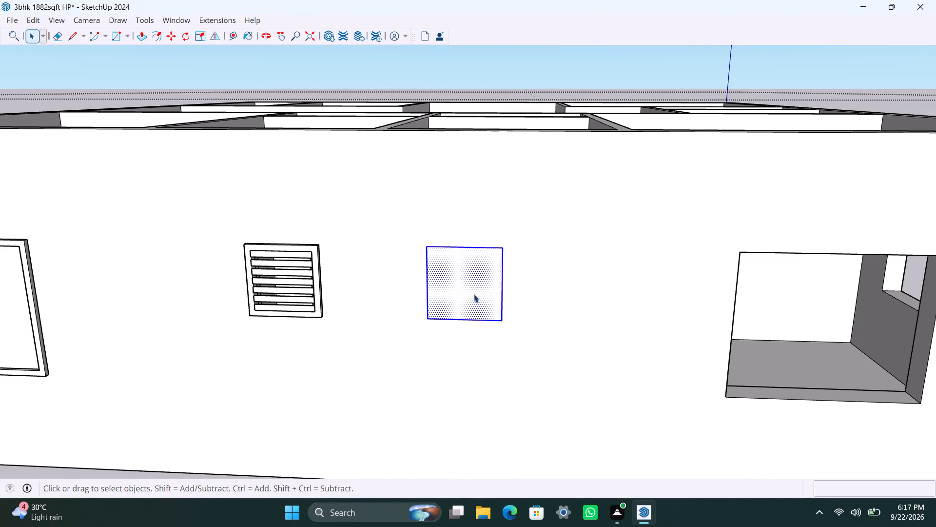
right_click(474, 294)
left_click(514, 112)
Inside the second small window's group, offset the face edges 2" inward and delete the inner face.
scroll(446, 271, "up", 2)
triple_click(440, 271)
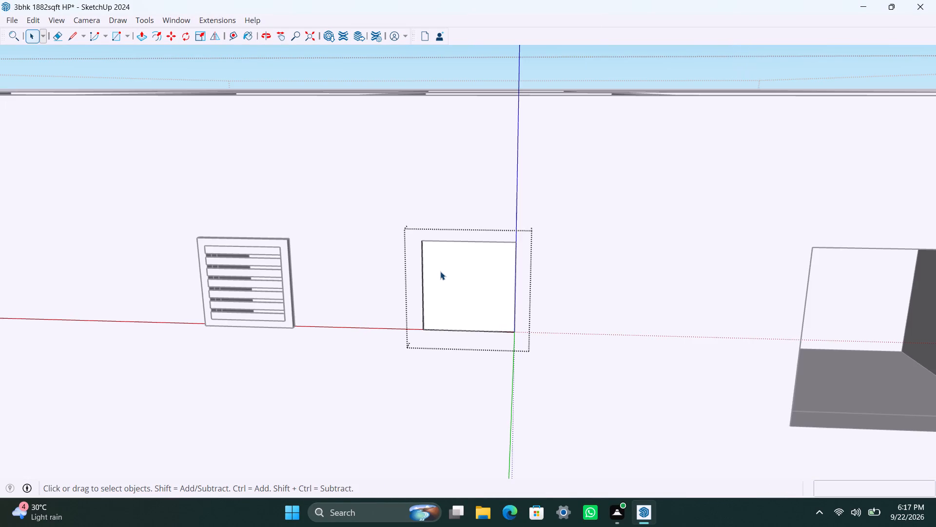
key("f")
left_click(439, 270)
type("2\"")
key("Return")
key("space")
left_click(465, 274)
key("Delete")
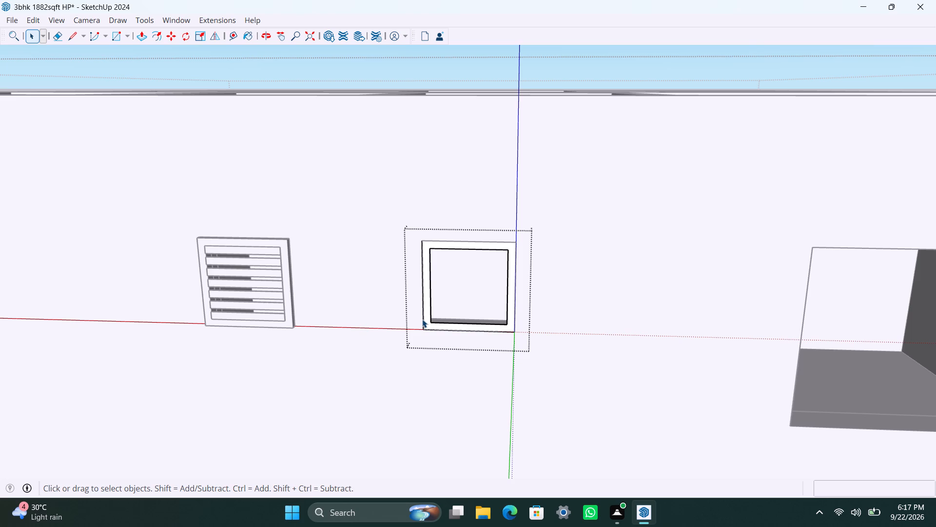
Push/Pull the second small window's frame face 1.5", and Push/Pull it a further 1.5".
scroll(427, 319, "up", 4)
middle_click_drag(444, 355, 416, 382)
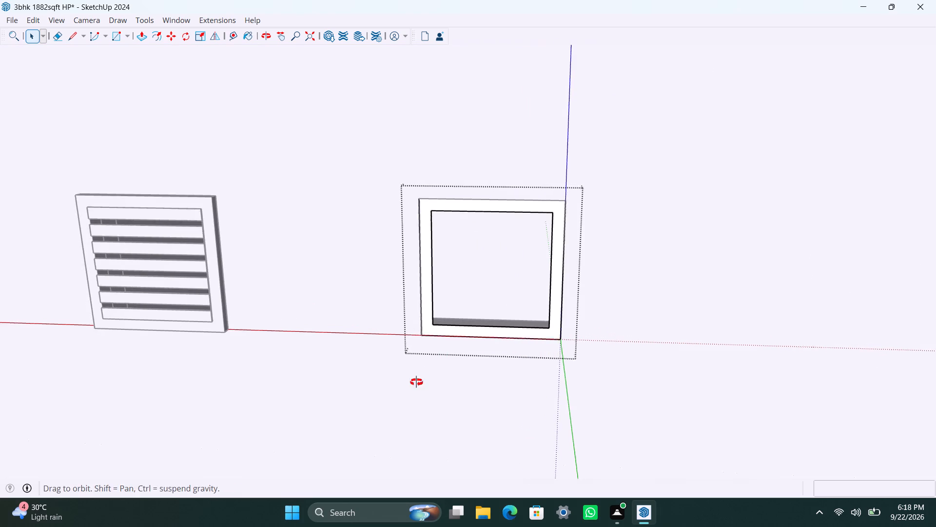
middle_click_drag(416, 382, 401, 391)
scroll(415, 339, "up", 4)
left_click(428, 285)
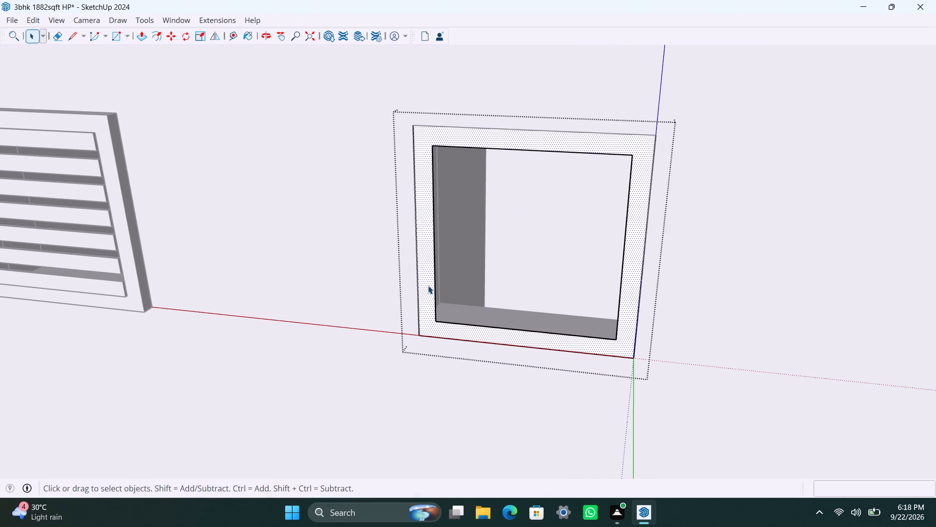
key("p")
left_click(428, 285)
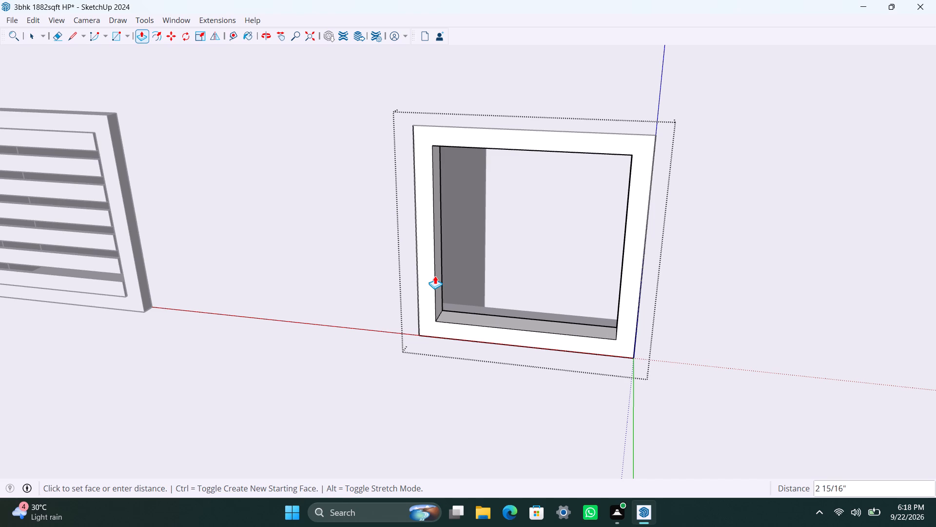
type("1.5\"")
key("Return")
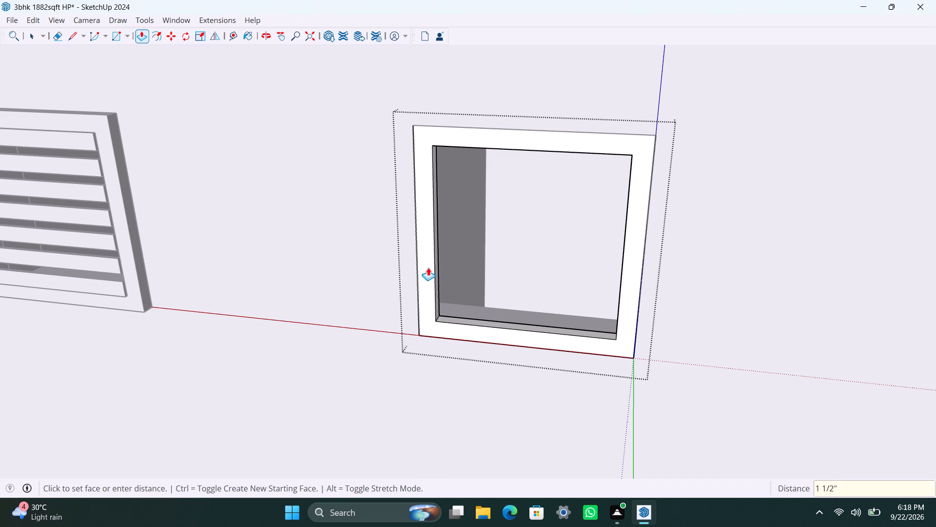
left_click(426, 266)
type("1.5\"")
key("Return")
key("space")
Draw a 2" high rectangle across the top of the second small window's frame opening and delete the face below it.
scroll(450, 267, "down", 1)
key("r")
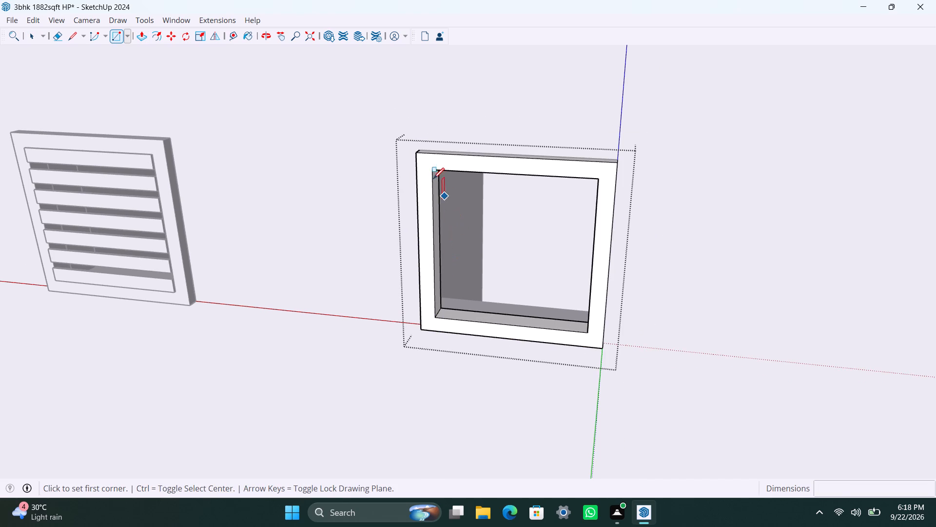
left_click(432, 172)
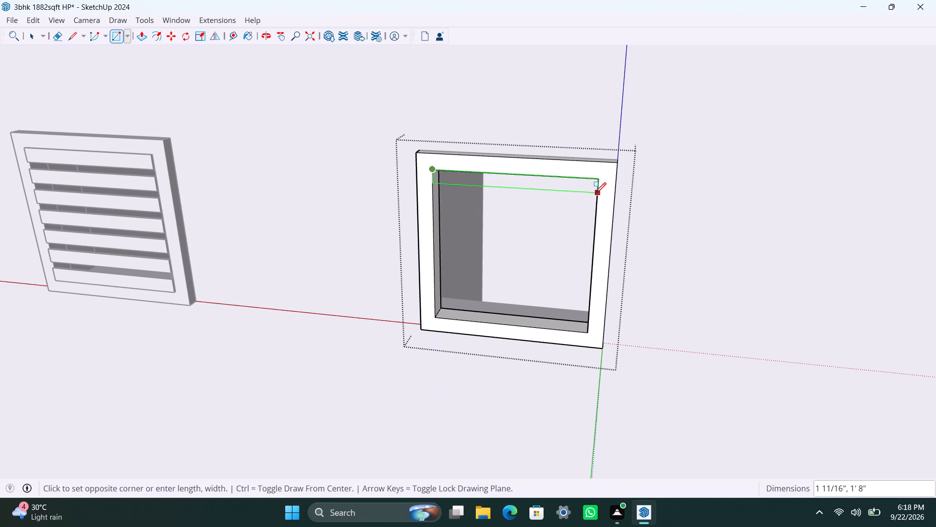
key("2")
key("shift+quotedbl")
key("Return")
key("space")
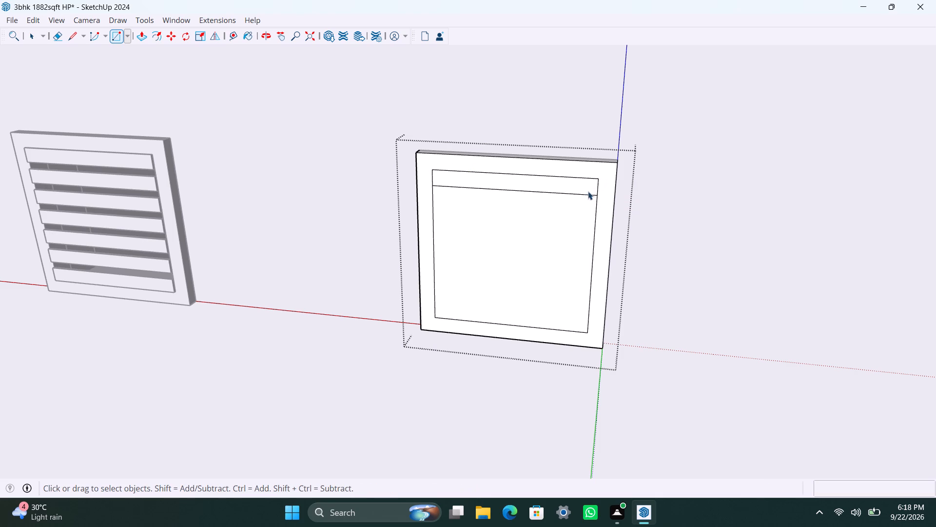
left_click(513, 283)
key("Delete")
Group the second small window's top strip, Push/Pull its face 8 mm inside the group and exit the strip group.
scroll(516, 212, "up", 1)
double_click(508, 174)
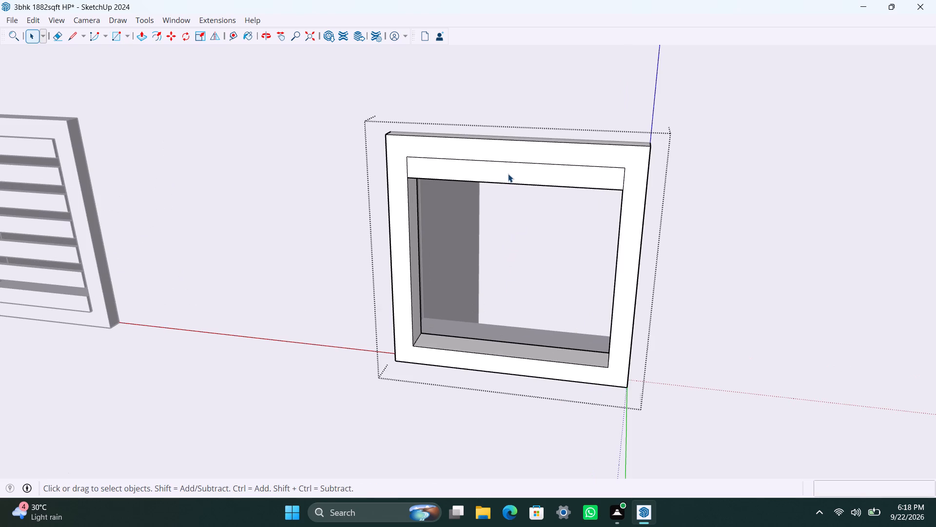
right_click(508, 174)
left_click(553, 286)
triple_click(550, 169)
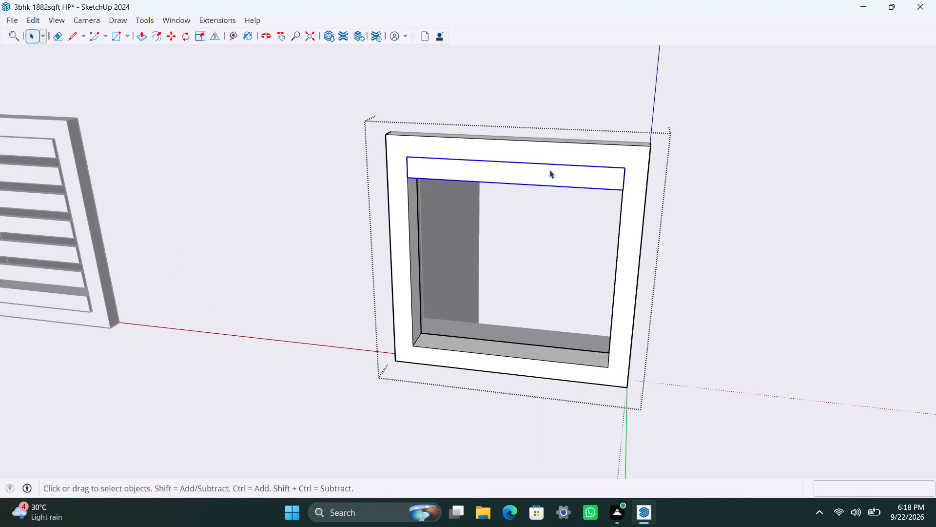
left_click(549, 174)
key("p")
left_click(549, 174)
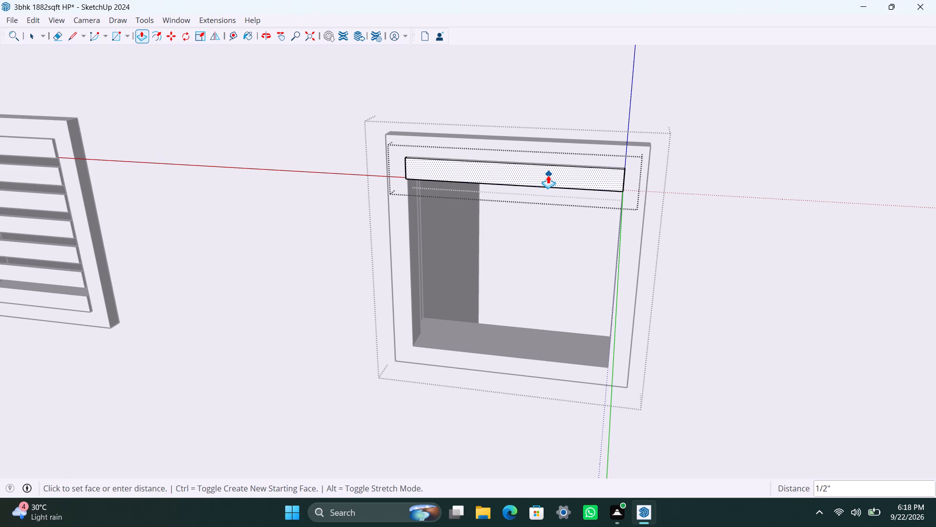
type("8MM")
key("Return")
key("space")
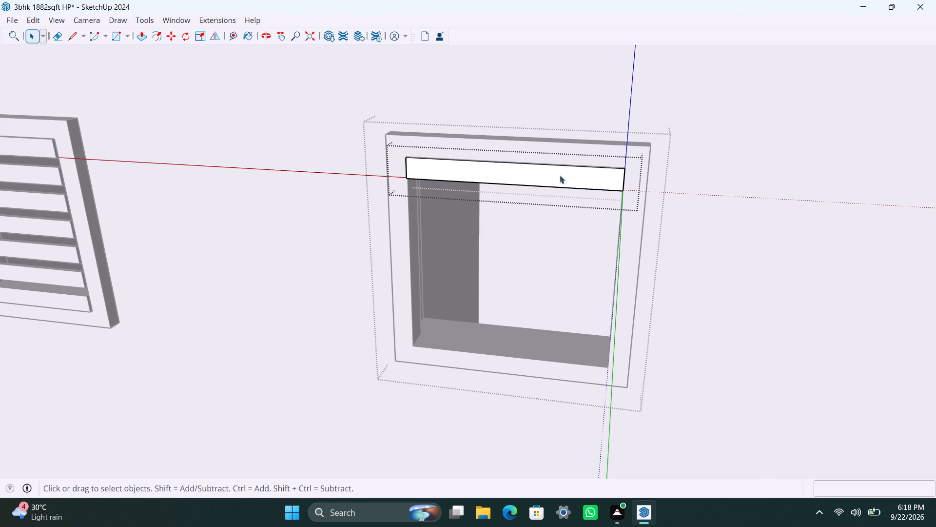
left_click(811, 259)
Copy the top strip 1' 6" down to the frame opening's bottom, divide the spacing by 6 for louvers and exit the window group.
left_click(597, 182)
scroll(601, 190, "up", 2)
key("m")
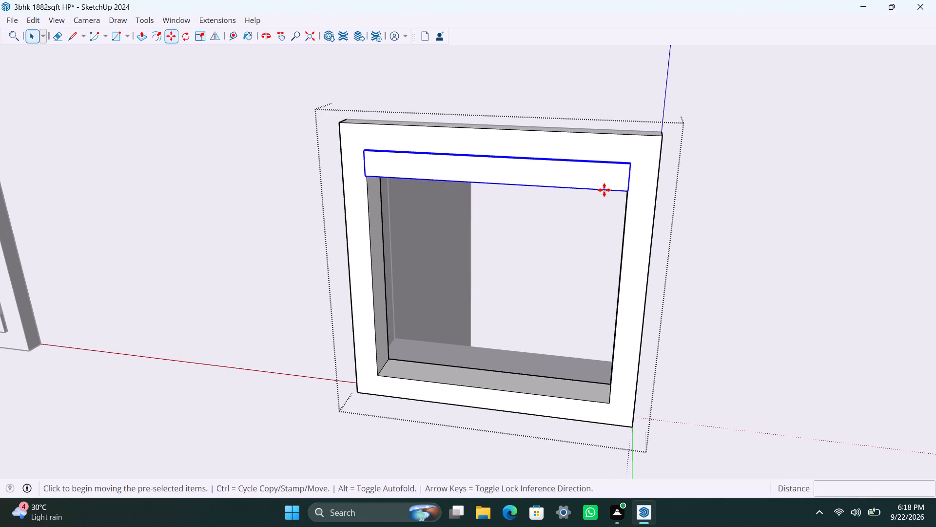
left_click(624, 189)
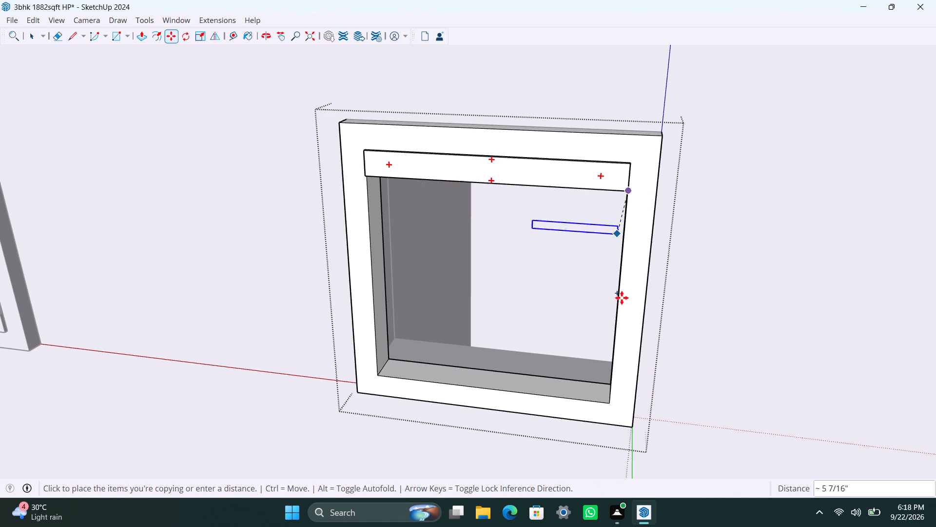
left_click(610, 400)
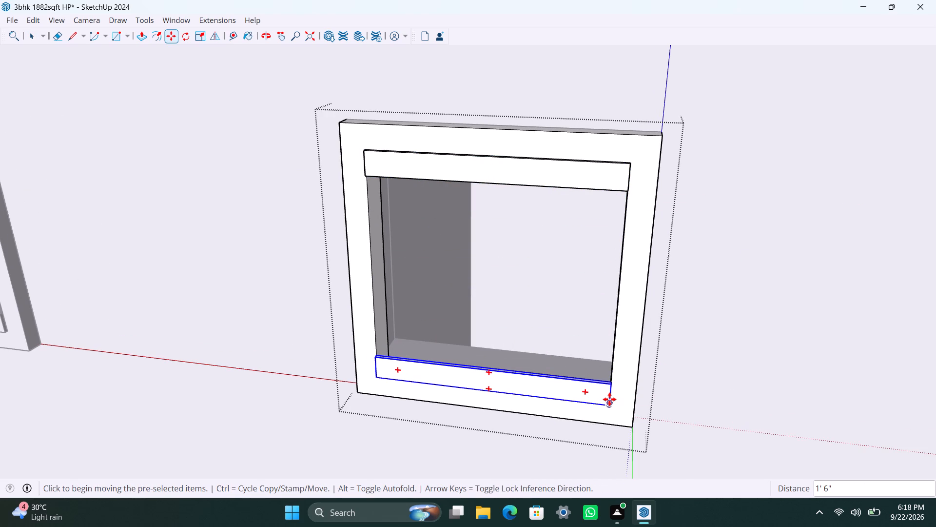
type("/6")
key("Return")
scroll(600, 394, "down", 4)
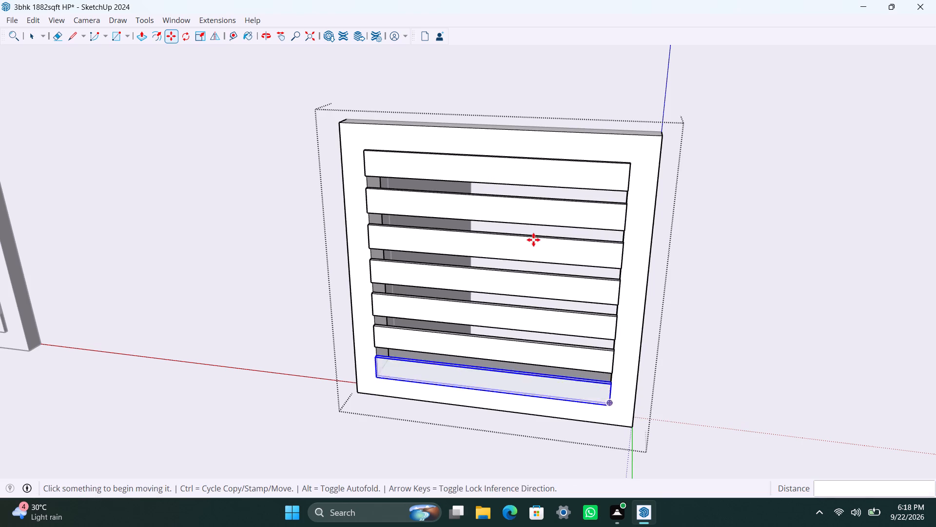
scroll(533, 240, "down", 12)
scroll(618, 297, "down", 10)
middle_click_drag(621, 284, 448, 250, "shift")
left_click(385, 452)
scroll(443, 334, "down", 4)
middle_click_drag(443, 315, 419, 313, "shift")
scroll(419, 313, "down", 1)
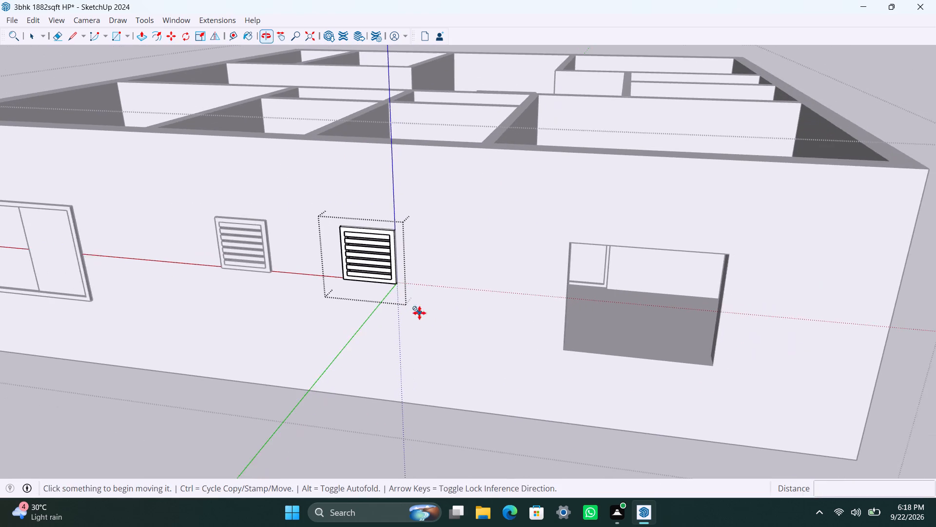
key("space")
scroll(550, 302, "down", 3)
left_click(863, 102)
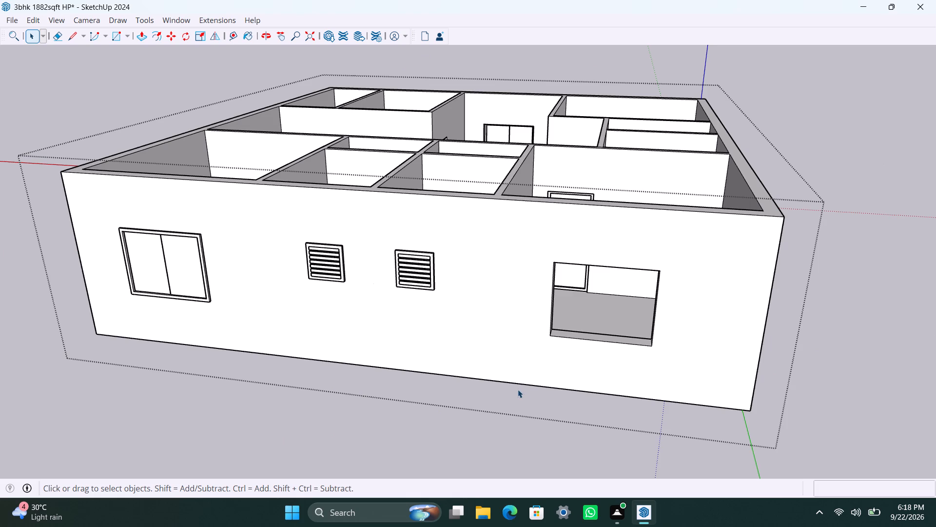
Draw a rectangle over the large empty opening near the wall's corner and make its face and edges a group.
middle_click_drag(517, 389, 417, 361, "shift")
scroll(431, 324, "up", 2)
middle_click_drag(435, 325, 453, 327)
key("r")
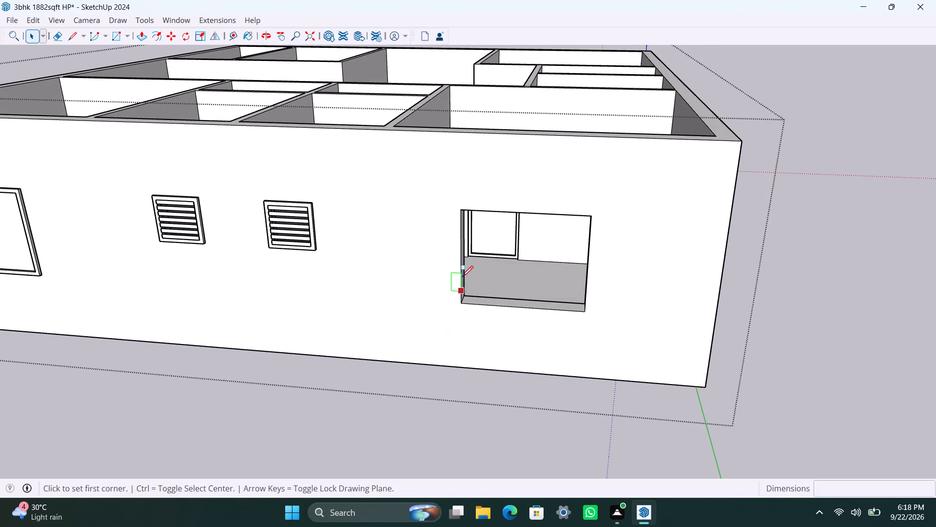
left_click(466, 213)
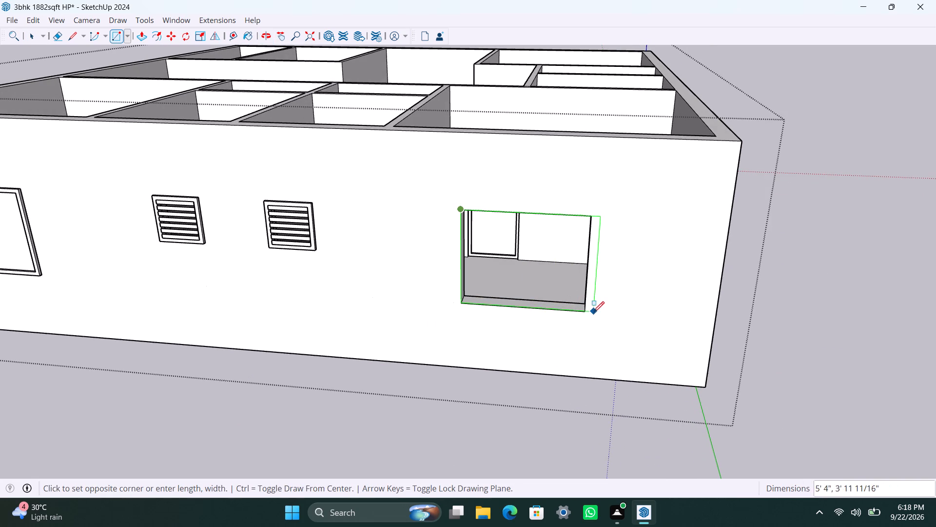
left_click(586, 310)
key("space")
double_click(563, 296)
right_click(562, 296)
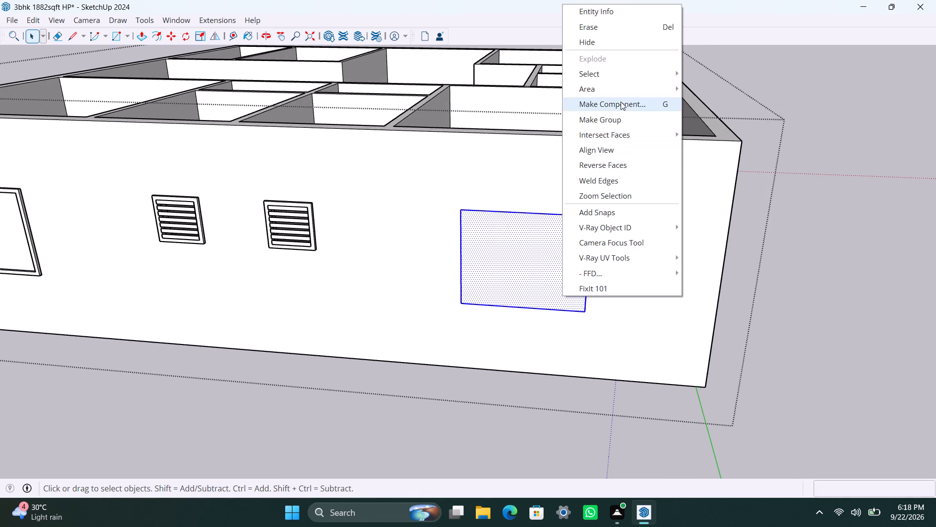
left_click(619, 117)
Inside the large window's group, offset the face edges 2" inward and delete the inner face.
triple_click(488, 247)
double_click(486, 249)
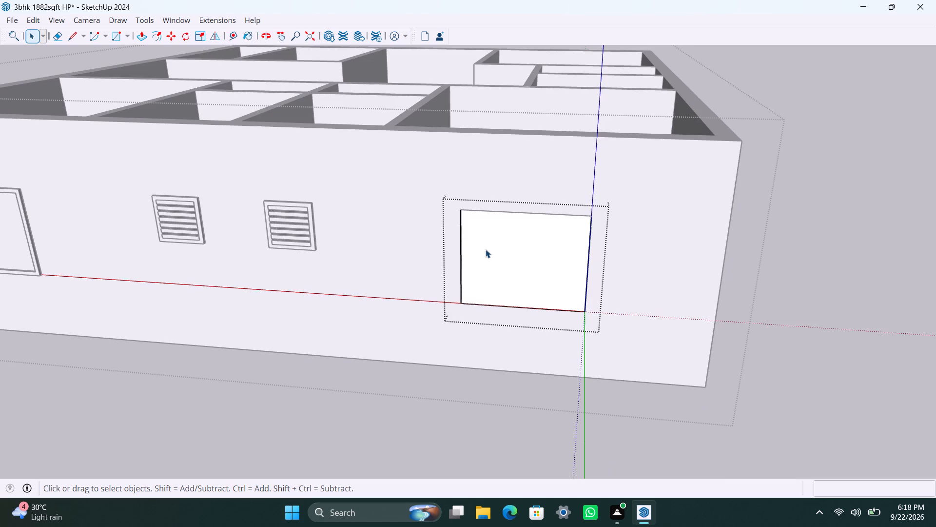
key("f")
left_click(480, 241)
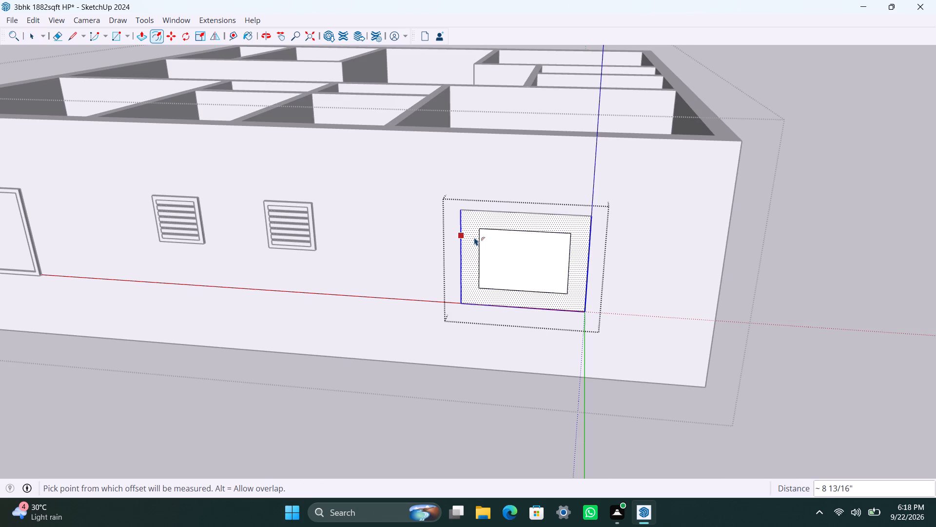
type("2\"")
key("Return")
key("space")
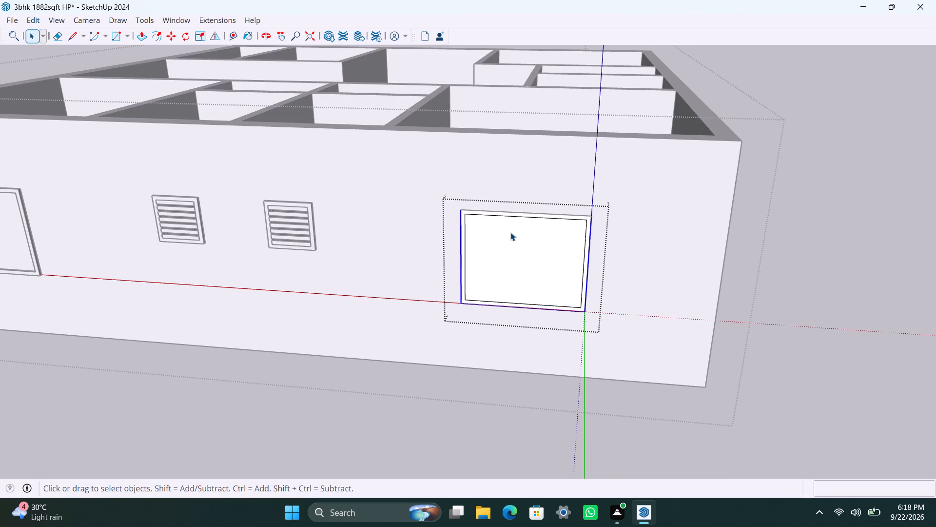
left_click(511, 237)
key("Delete")
Push/Pull the large window's frame face 1.5", and Push/Pull it a further 1.5".
scroll(460, 305, "up", 6)
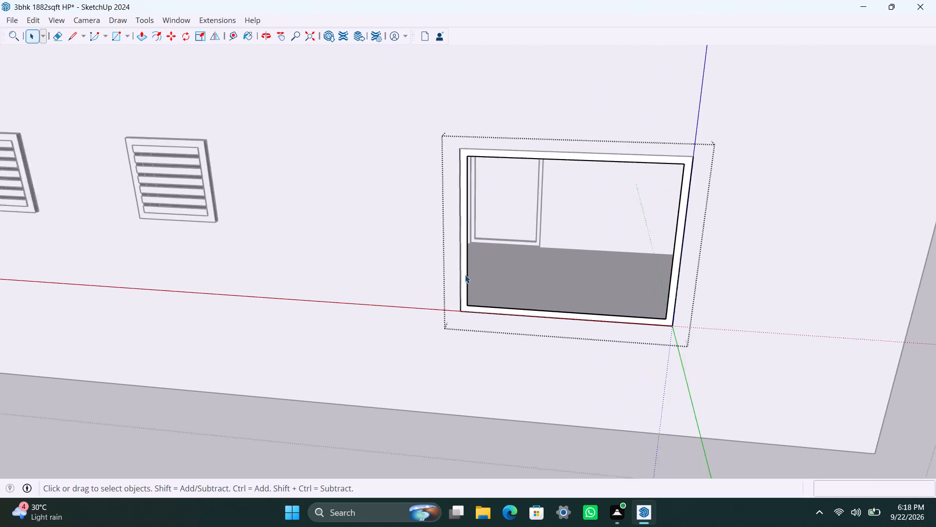
left_click(465, 273)
key("p")
left_click(467, 273)
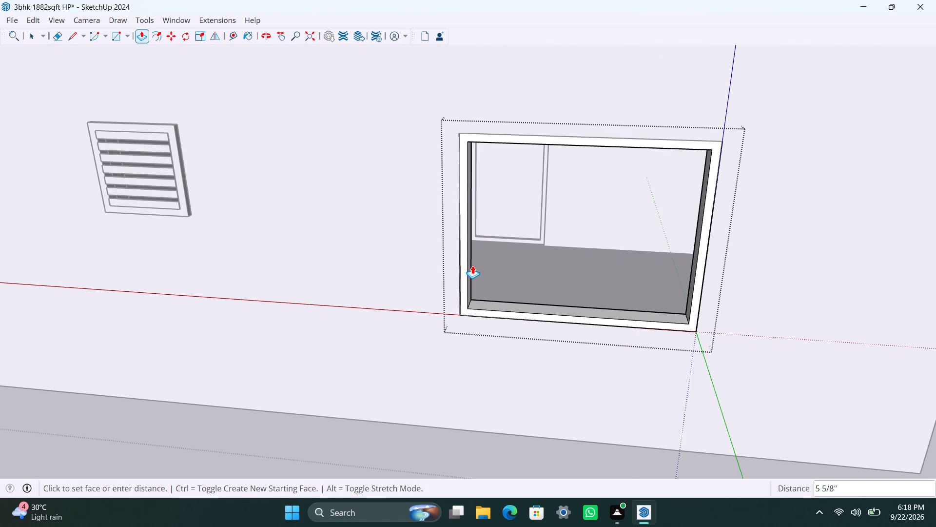
type("1.5\"")
key("Return")
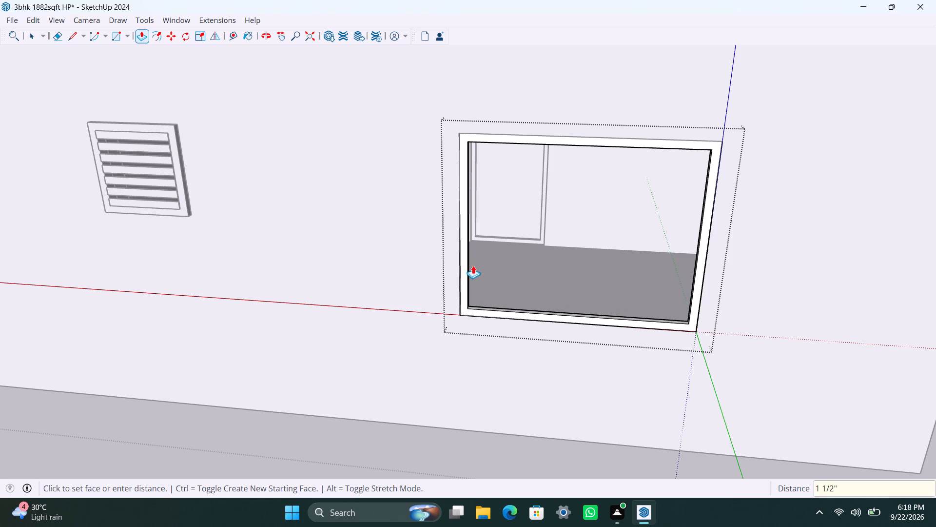
left_click(467, 275)
type("1.5\"")
key("Return")
key("space")
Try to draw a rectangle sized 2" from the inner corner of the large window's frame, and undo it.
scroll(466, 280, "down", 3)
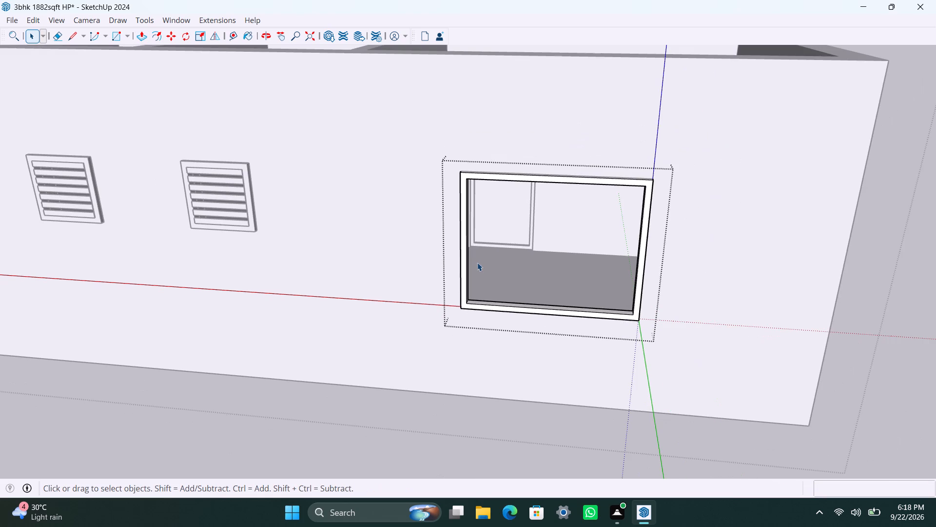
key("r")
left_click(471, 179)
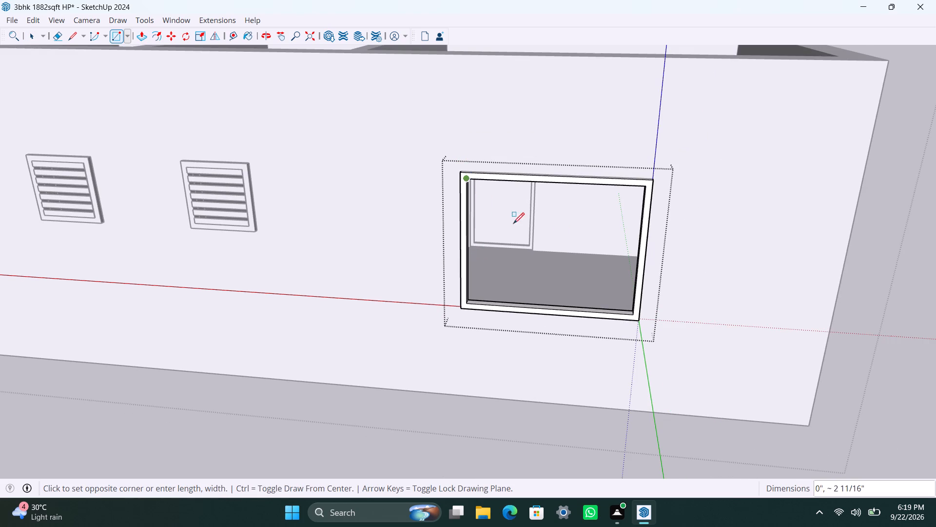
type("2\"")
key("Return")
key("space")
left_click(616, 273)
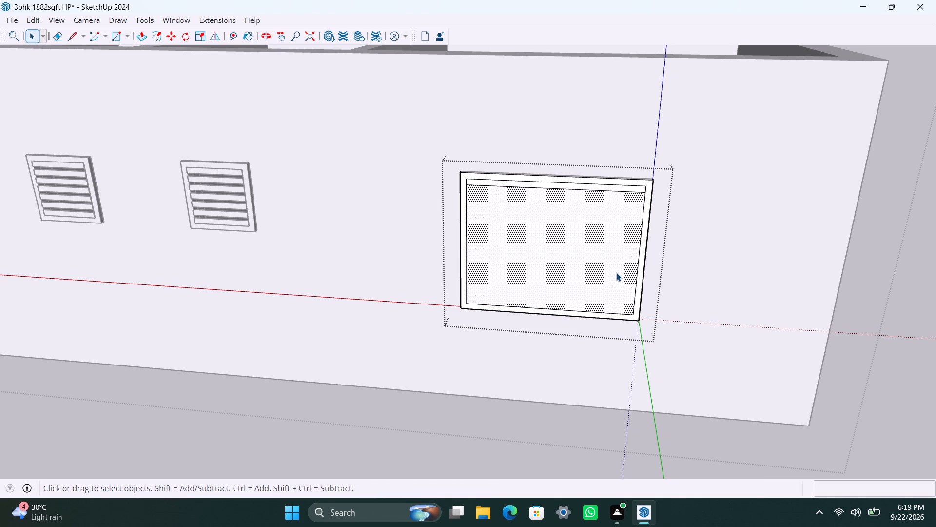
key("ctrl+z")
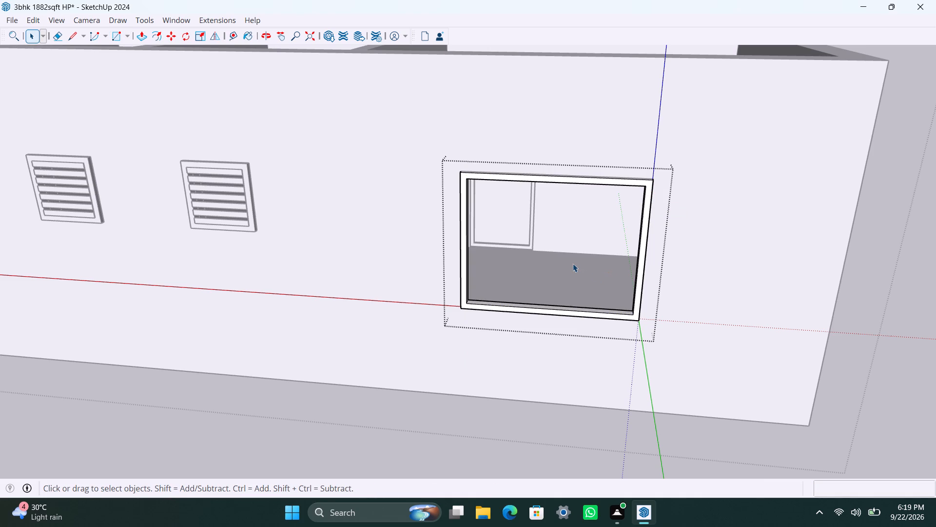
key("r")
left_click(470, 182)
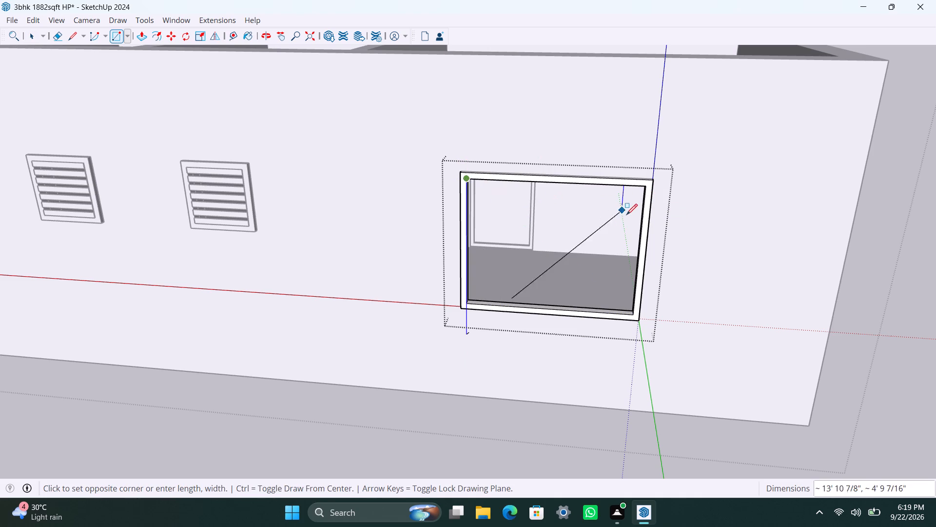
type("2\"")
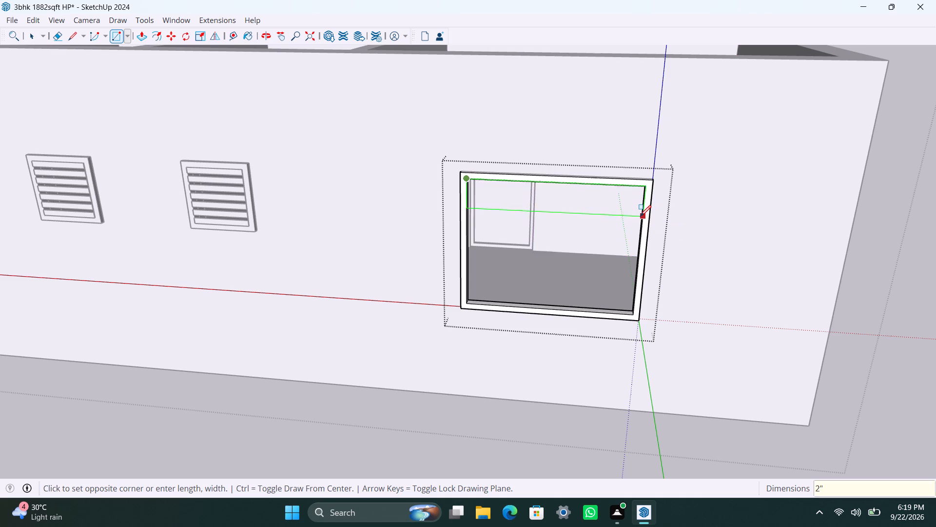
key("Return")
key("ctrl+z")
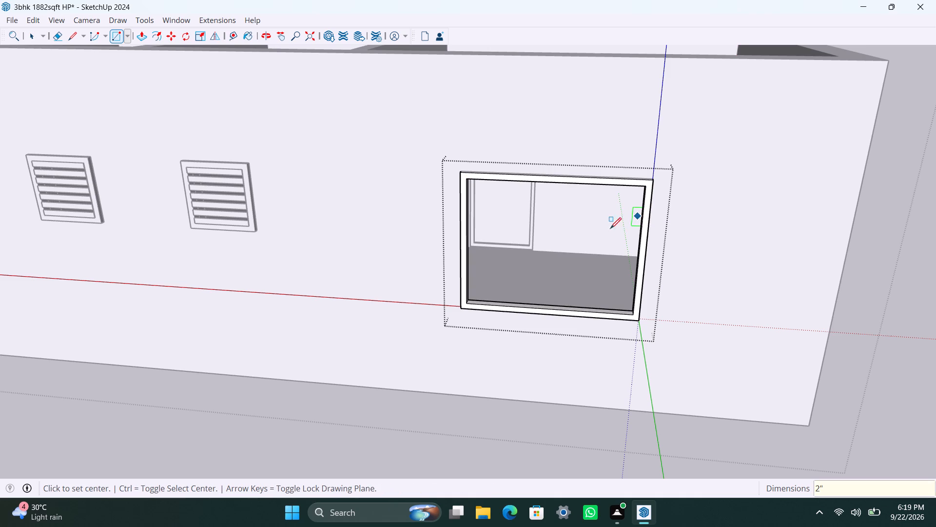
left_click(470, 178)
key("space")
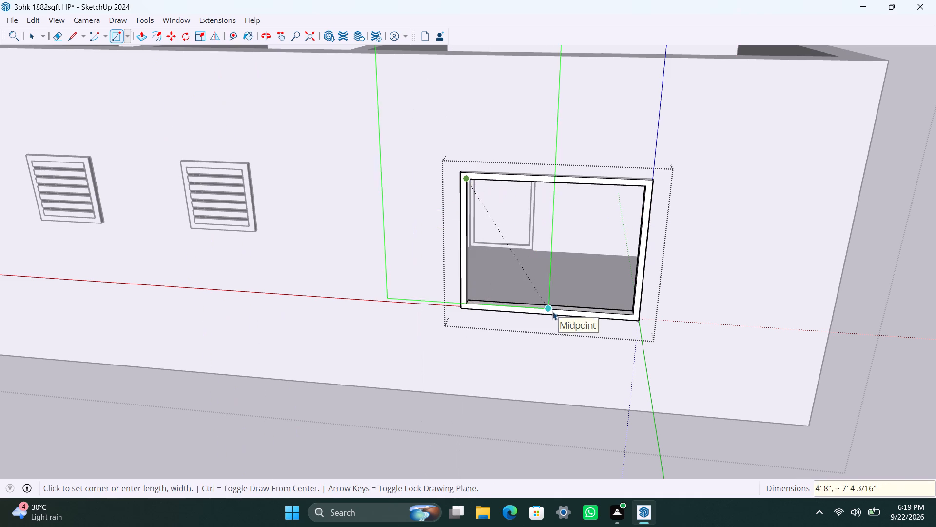
Draw a rectangle over half of the large window's opening up to the bottom midpoint, delete the other half's face, and group the panel.
key("r")
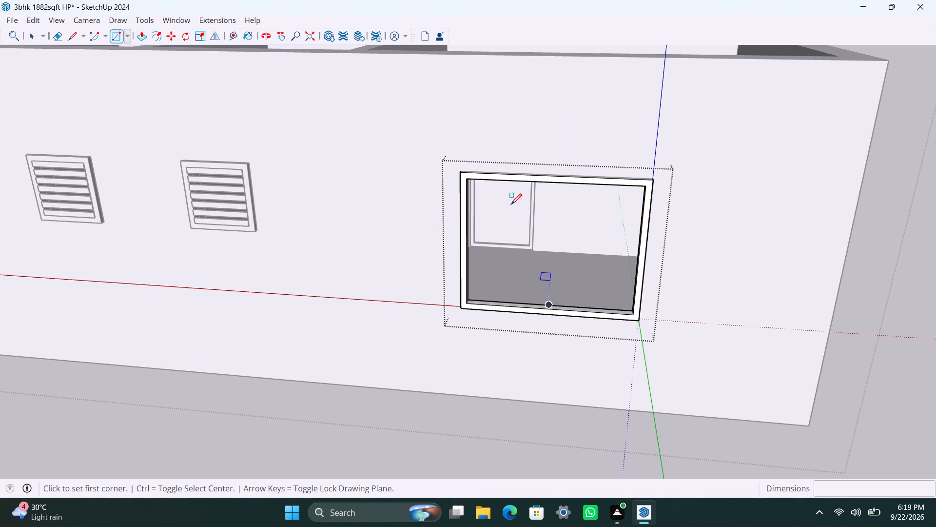
left_click(467, 181)
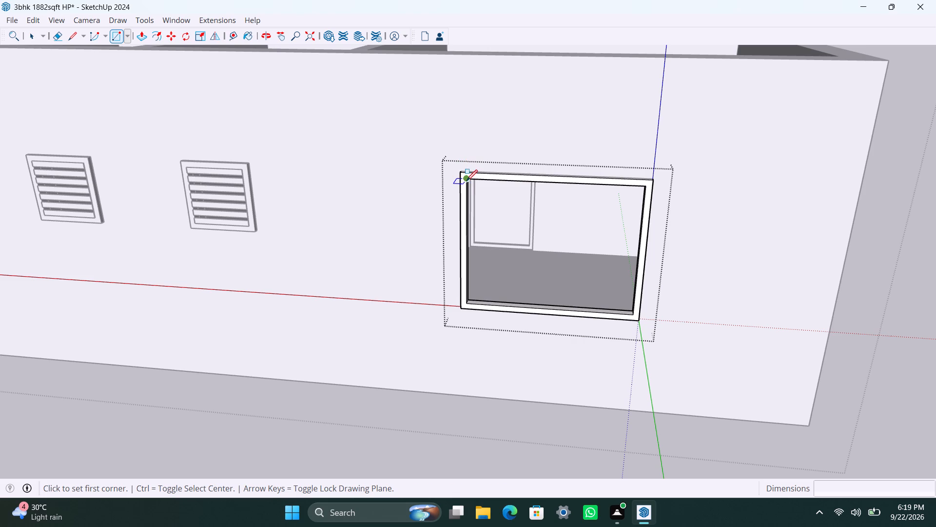
left_click(553, 307)
key("space")
left_click(576, 290)
key("Delete")
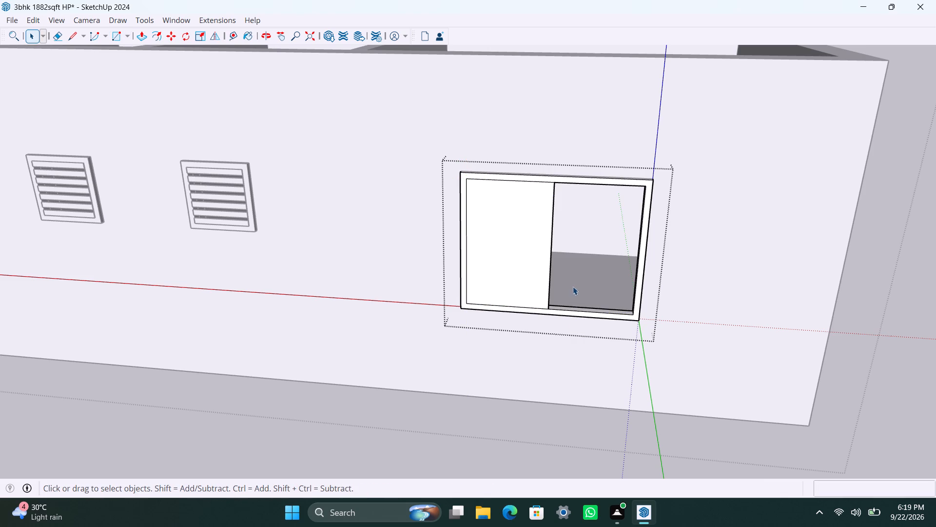
double_click(537, 277)
right_click(536, 277)
left_click(584, 118)
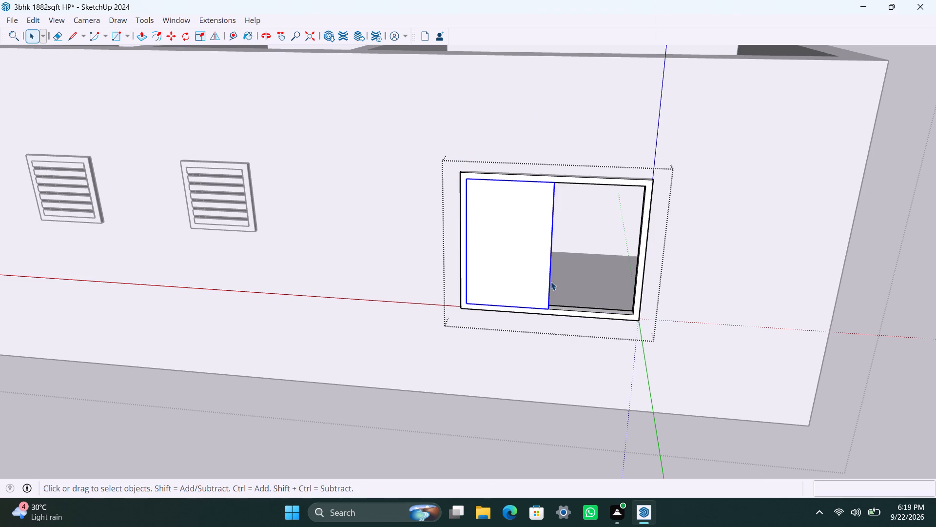
Push/Pull the face inside the large window's panel group 8 mm and exit the panel group.
scroll(550, 282, "down", 3)
middle_click_drag(482, 435, 335, 435)
scroll(563, 312, "up", 7)
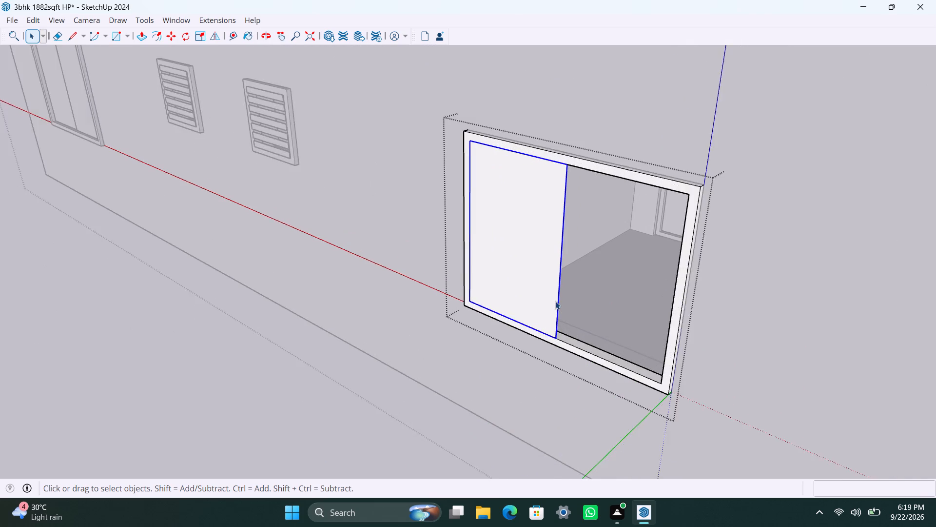
triple_click(551, 294)
key("p")
left_click(550, 292)
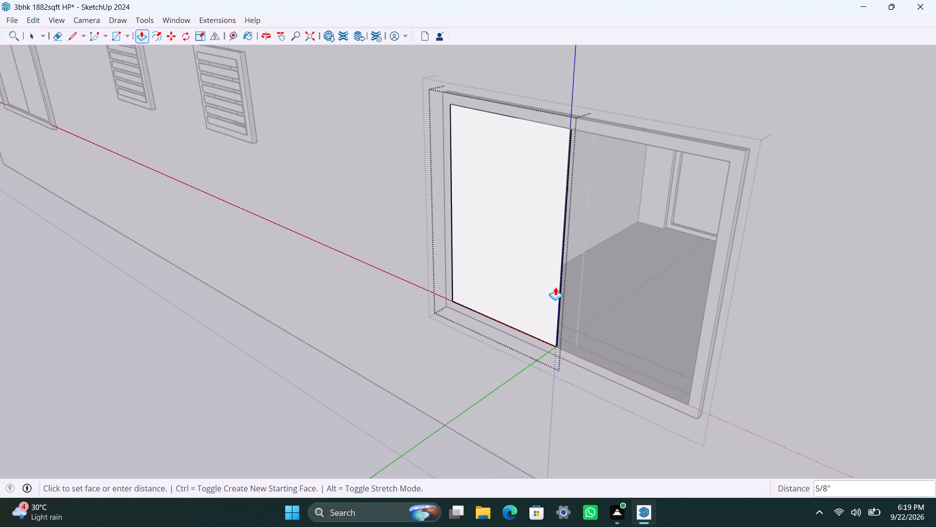
type("8MM")
key("Return")
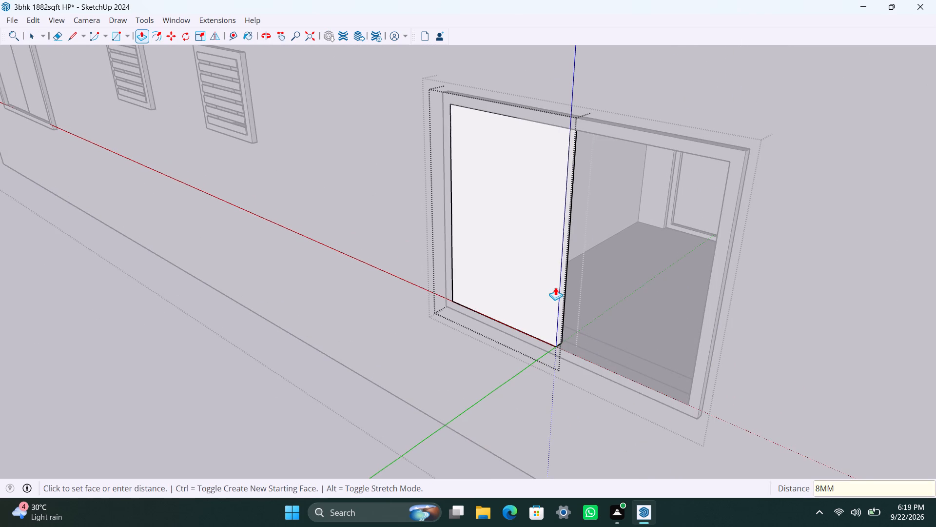
key("space")
left_click(480, 419)
Move the window panel about 1 7/16" inward from the frame's outer face.
scroll(510, 373, "up", 7)
scroll(579, 298, "down", 3)
middle_click_drag(580, 302, 514, 316, "shift")
scroll(520, 318, "up", 2)
left_click(524, 319)
scroll(528, 328, "up", 4)
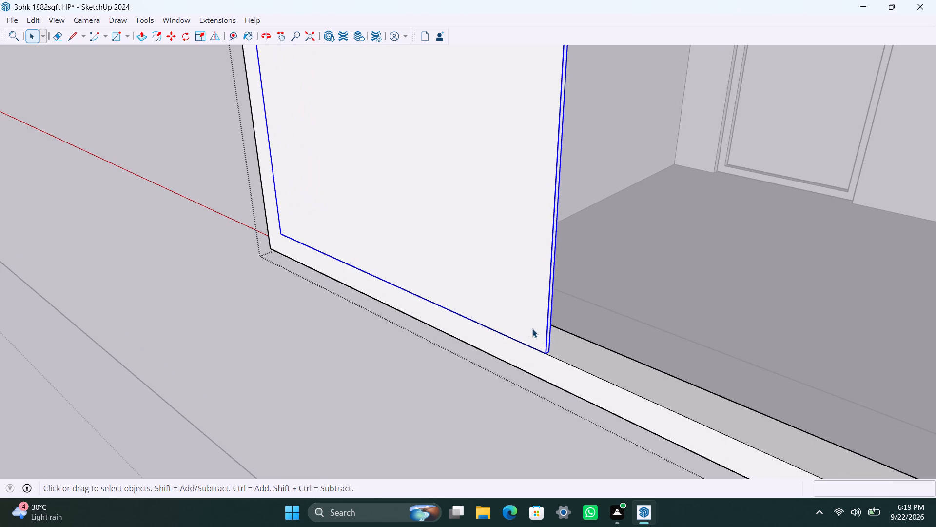
key("m")
left_click(542, 352)
left_click(559, 343)
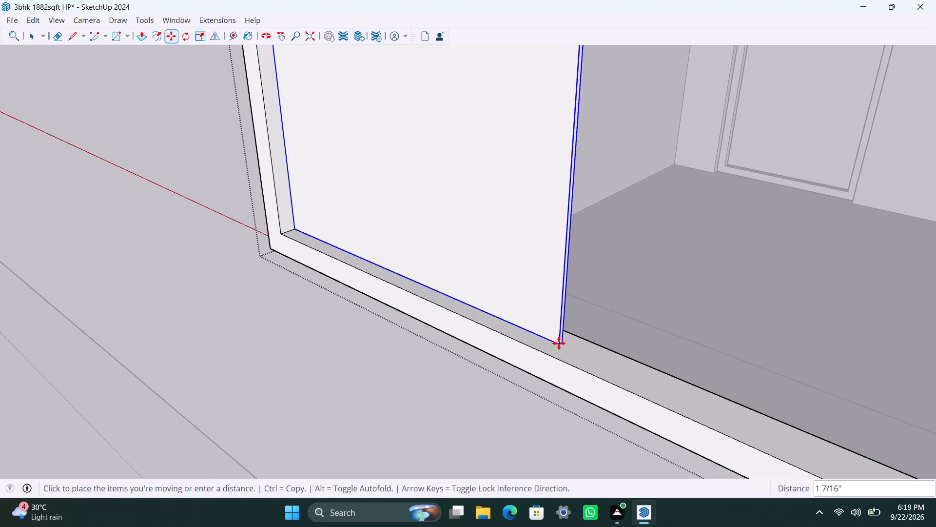
Copy the panel about 2' 4" across to the frame's opposite bottom inner corner, filling the open half.
scroll(557, 338, "down", 15)
left_click_drag(554, 341, 558, 343)
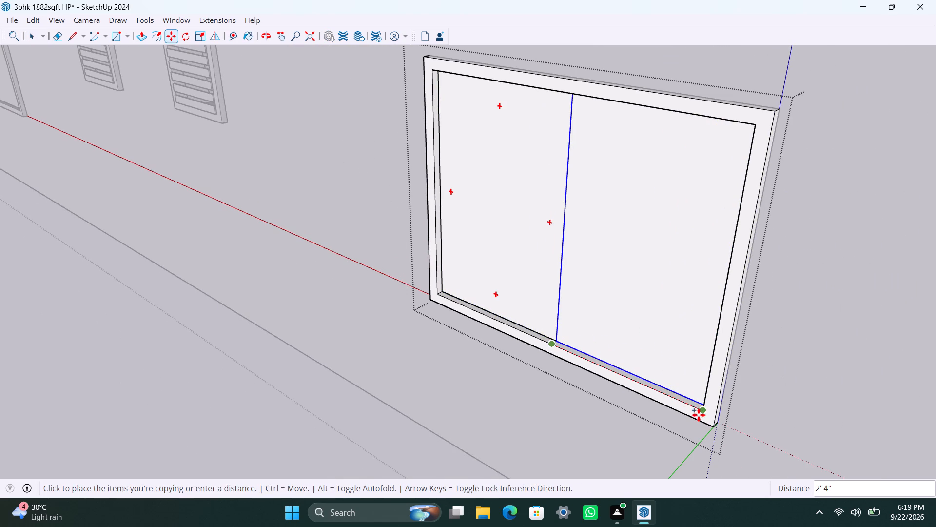
key("Escape")
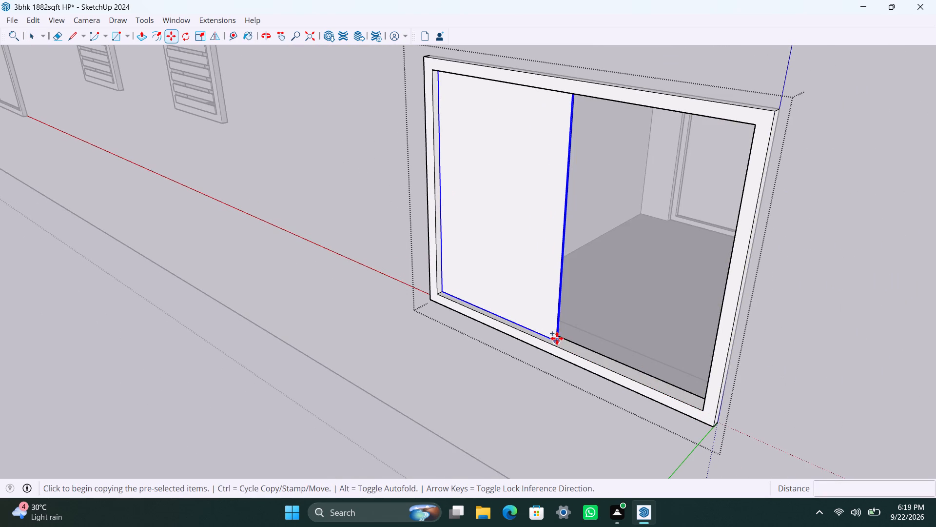
left_click(554, 338)
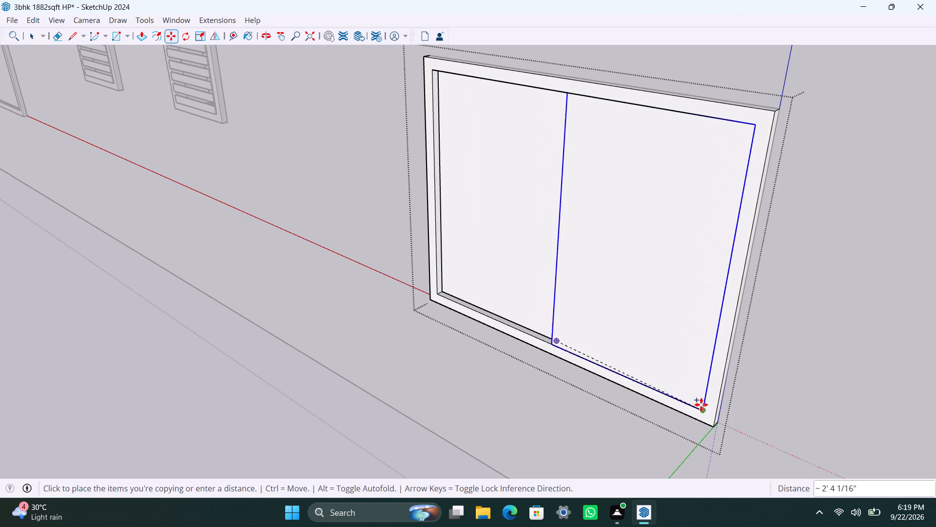
left_click(702, 406)
Move the copied panel inward so its bottom back corner meets the first panel's bottom front corner.
scroll(610, 394, "up", 8)
middle_click_drag(474, 424, 780, 449)
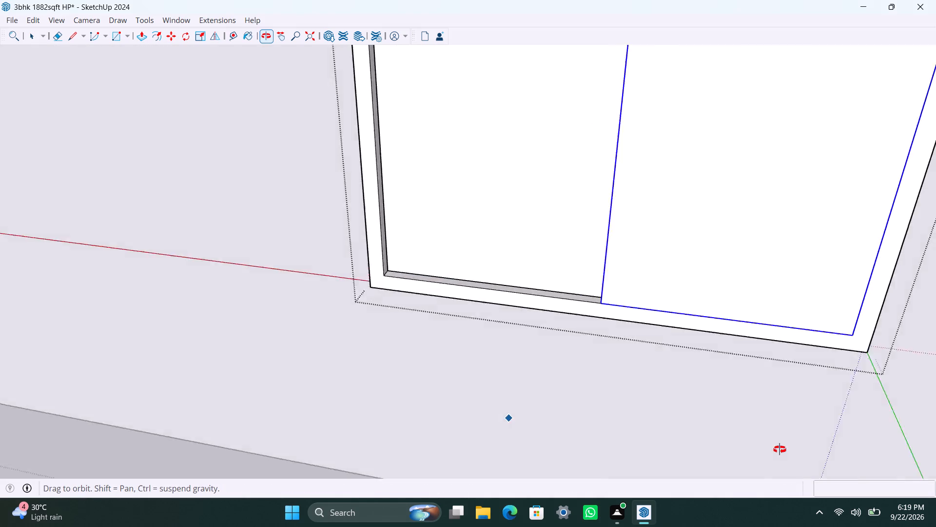
middle_click_drag(780, 449, 903, 447)
scroll(638, 249, "up", 3)
middle_click_drag(634, 227, 599, 354, "shift")
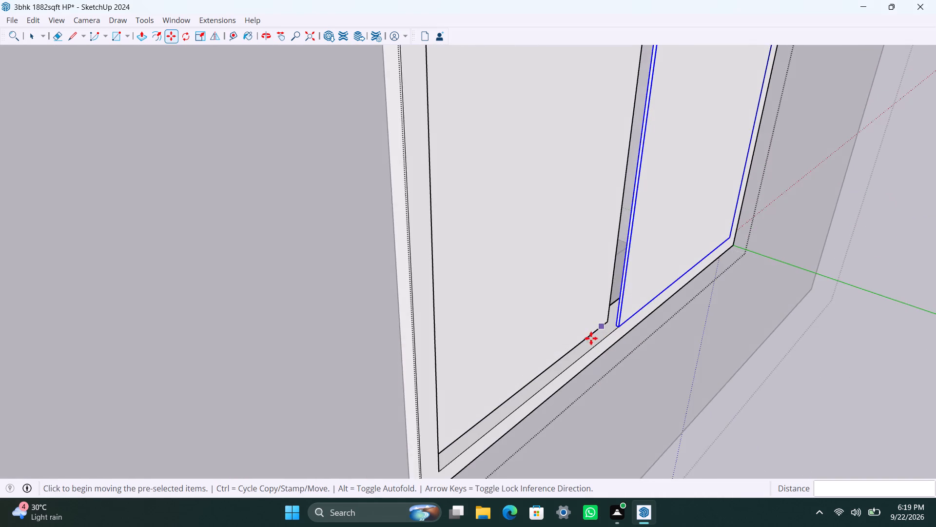
scroll(591, 338, "up", 15)
left_click(634, 324)
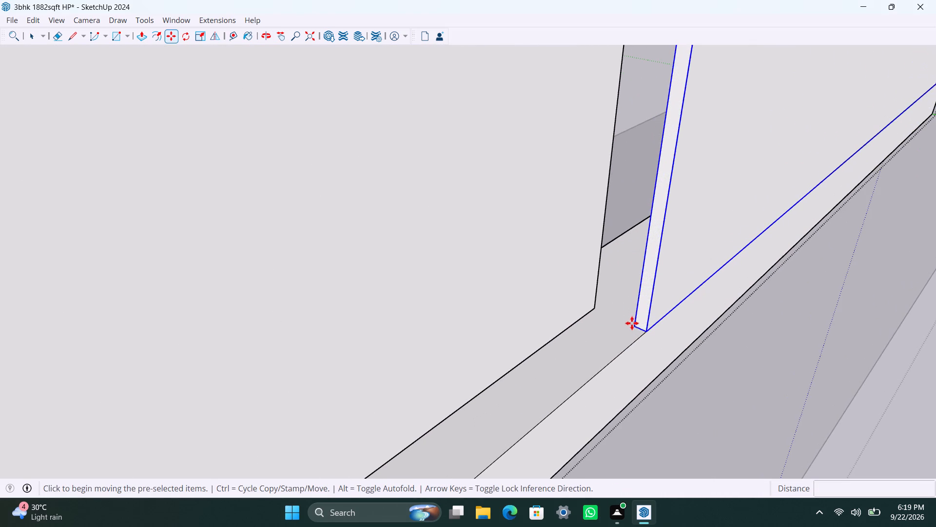
left_click(596, 312)
key("space")
Save the model and exit the large window's group.
scroll(588, 309, "down", 5)
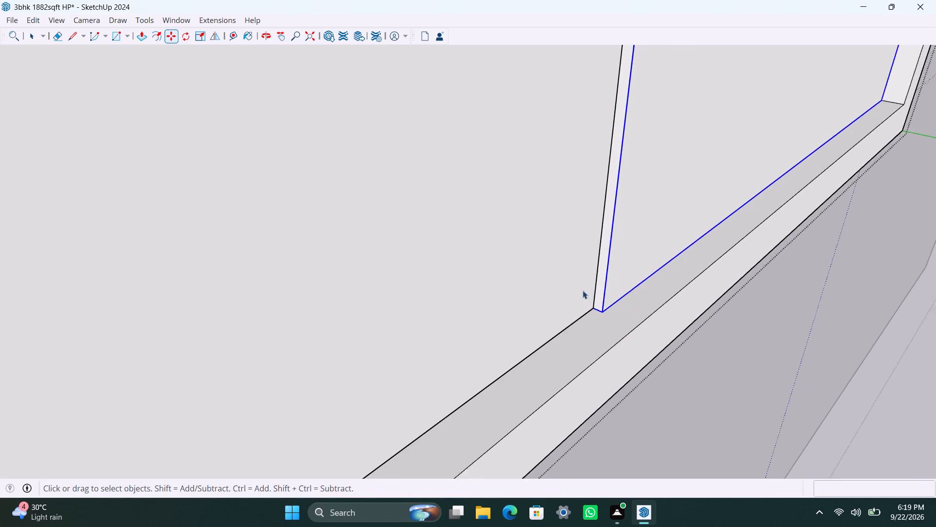
scroll(583, 290, "down", 13)
key("ctrl+s")
scroll(570, 232, "down", 8)
key("space")
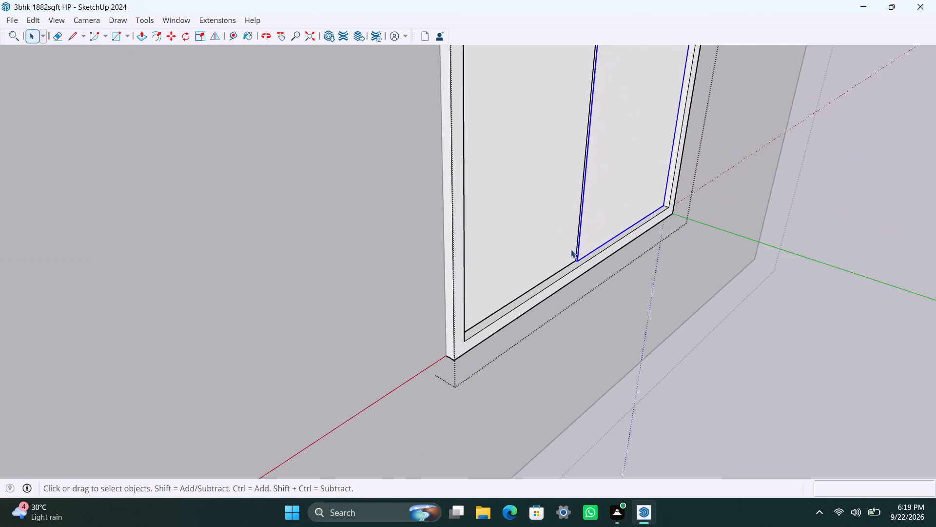
scroll(571, 249, "down", 16)
scroll(632, 202, "down", 6)
middle_click_drag(662, 247, 239, 246)
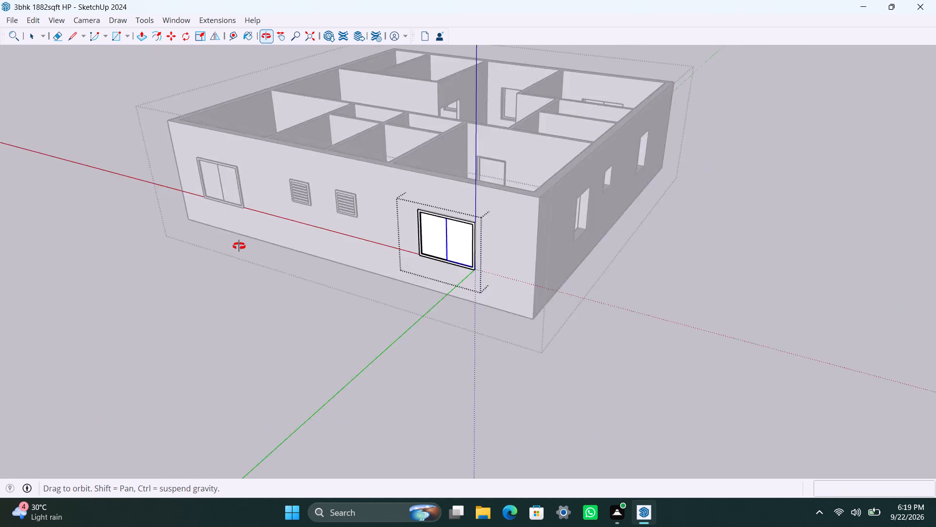
middle_click_drag(239, 246, 69, 248)
left_click(559, 393)
Draw a rectangle over the adjacent side wall's tall opening nearest the large window's corner and make its face and edges a group.
scroll(496, 259, "up", 3)
middle_click_drag(538, 390, 447, 363)
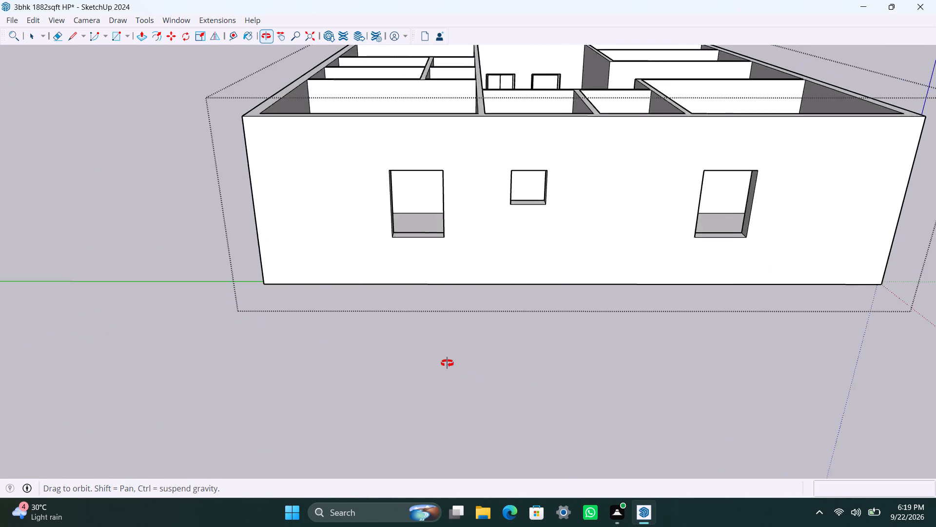
middle_click_drag(447, 363, 448, 363)
scroll(454, 366, "down", 3)
middle_click_drag(451, 392, 517, 465, "shift")
scroll(503, 390, "up", 3)
middle_click_drag(472, 336, 474, 318)
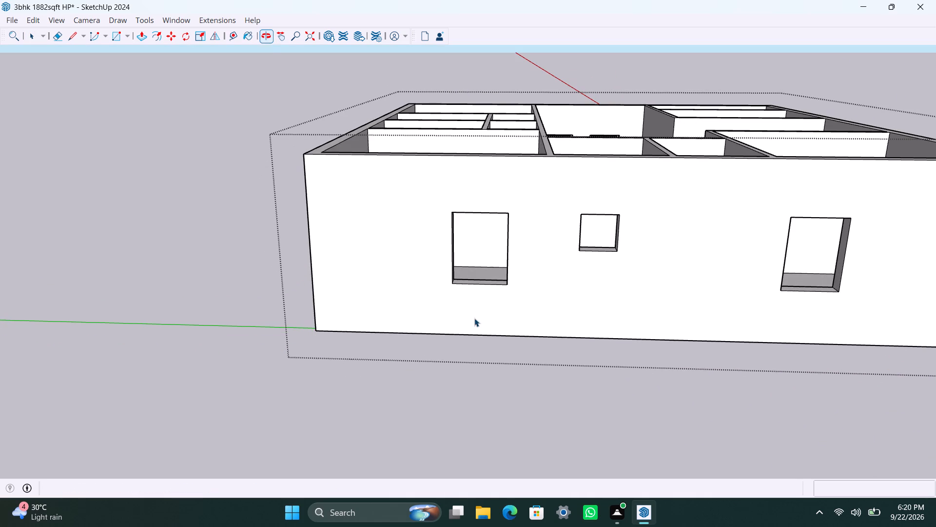
key("r")
left_click_drag(449, 211, 450, 216)
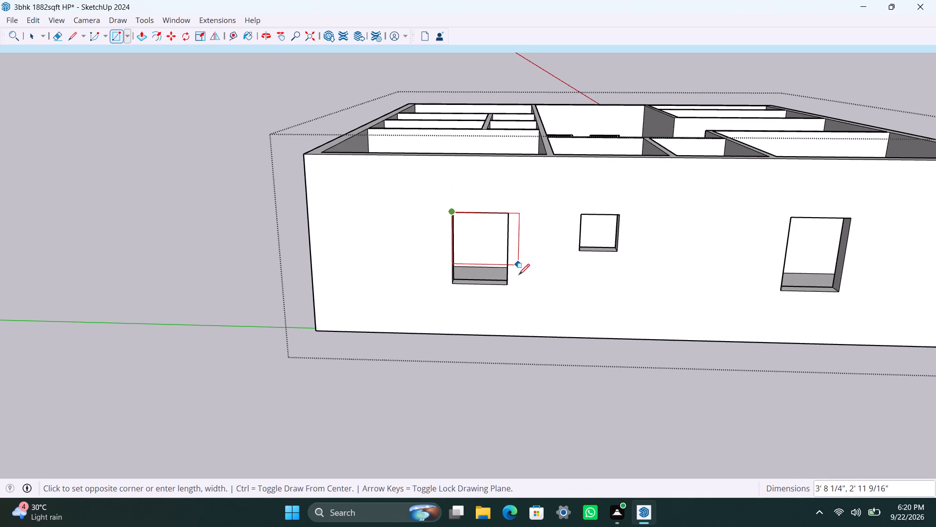
left_click(506, 284)
key("space")
double_click(492, 263)
right_click(492, 263)
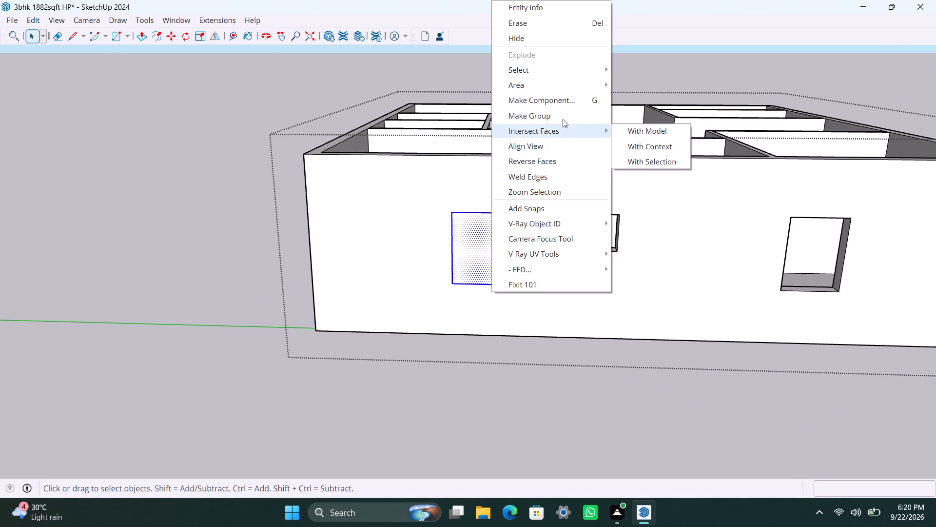
left_click(563, 119)
Inside the side-wall window's group, offset the face edges 2" inward and delete the inner face.
scroll(439, 275, "up", 6)
double_click(481, 224)
left_click(472, 220)
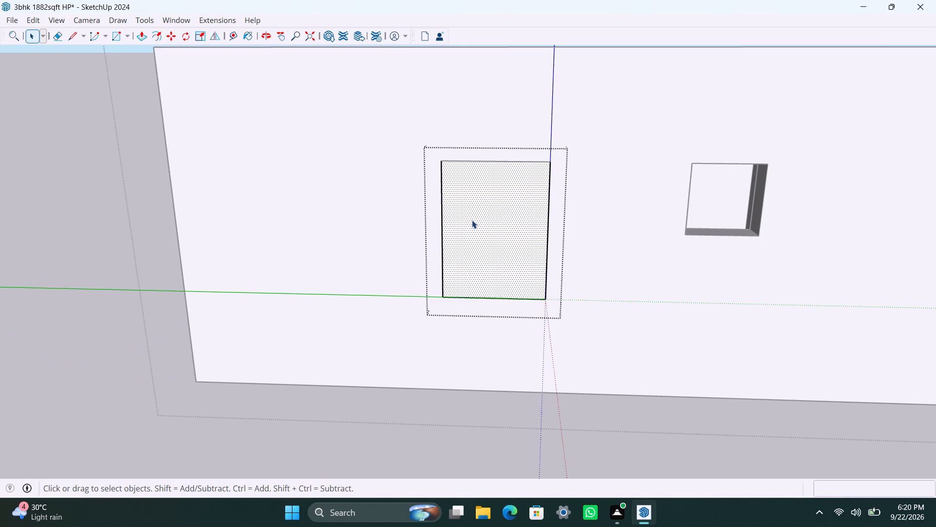
key("f")
left_click(469, 214)
type("2\"")
key("Return")
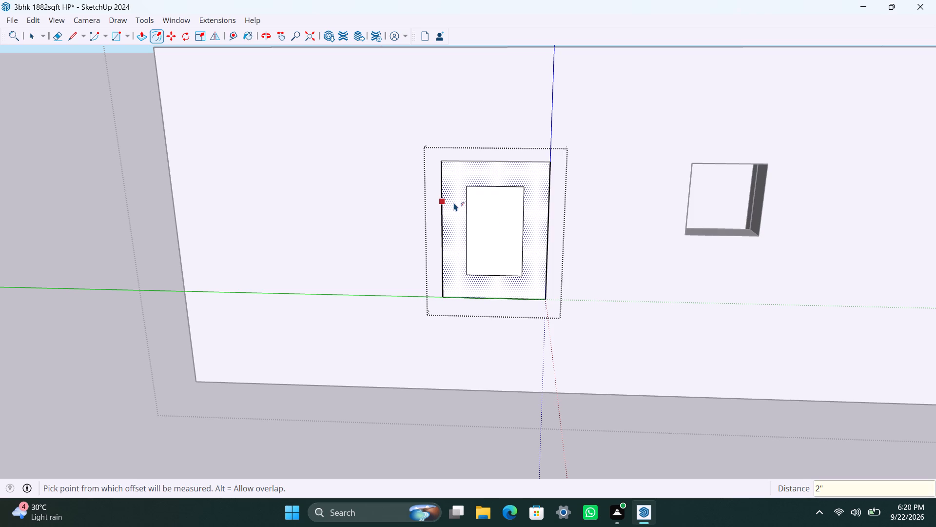
key("space")
left_click(478, 223)
key("Delete")
Push/Pull the side-wall window's frame face 1.5".
scroll(456, 269, "up", 2)
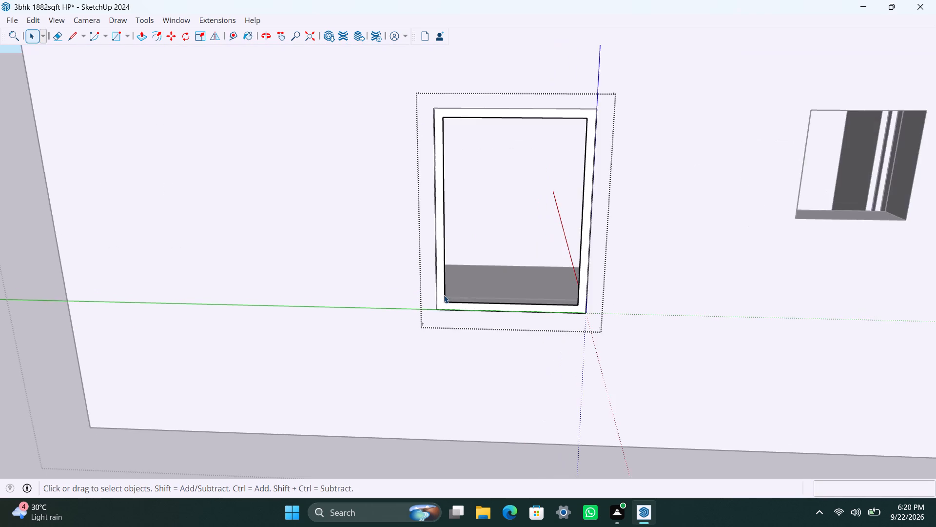
scroll(444, 295, "up", 2)
left_click(439, 270)
key("p")
left_click(439, 270)
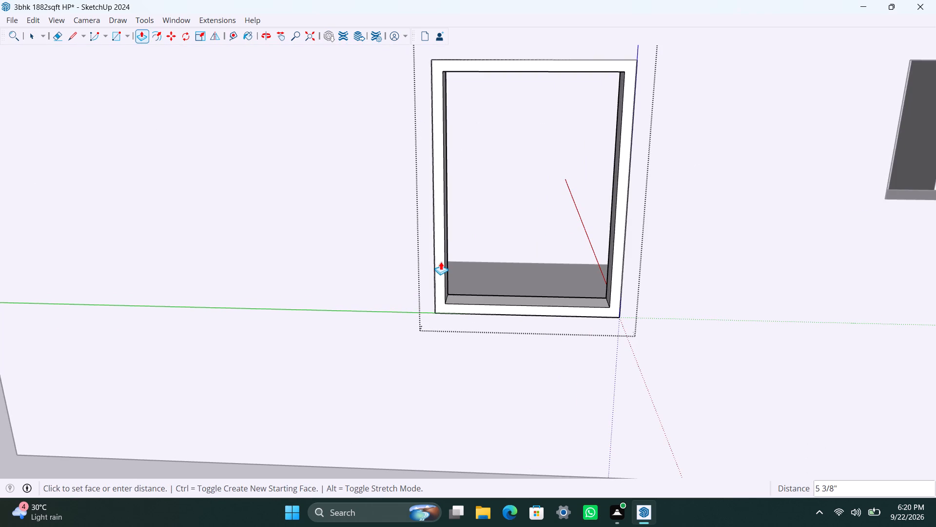
type("1.5\"")
key("Return")
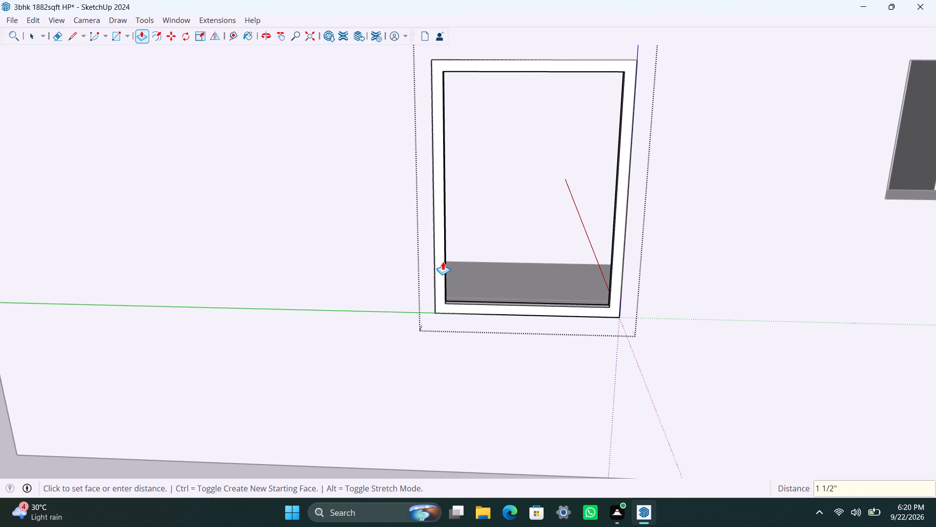
Push/Pull the side-wall window's frame face a further 1.5".
left_click(441, 268)
type("1.5\"")
key("Return")
key("space")
Draw a rectangle over half of the frame's opening, delete the other half's face and make the remaining half face and its edges a group.
scroll(441, 277, "down", 5)
key("r")
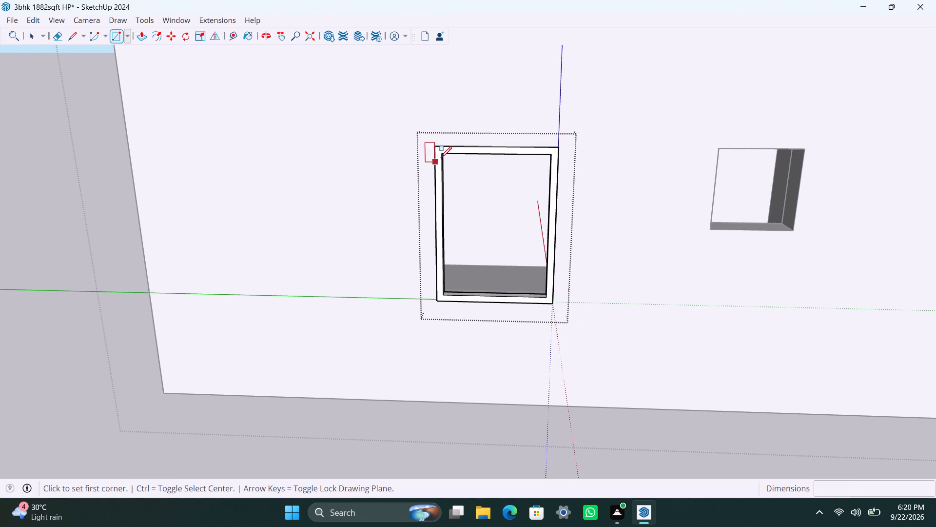
left_click(442, 154)
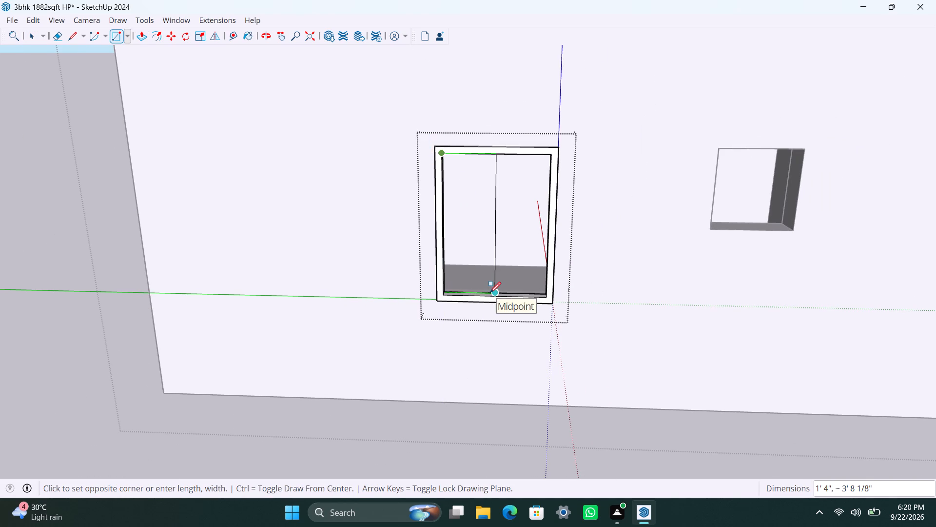
left_click(493, 296)
key("space")
double_click(507, 272)
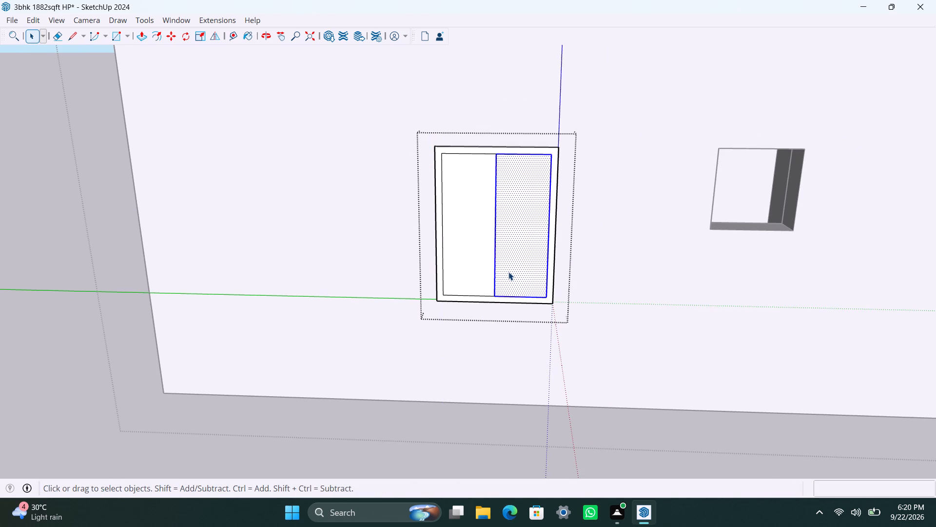
left_click(508, 272)
key("space")
key("Delete")
double_click(466, 261)
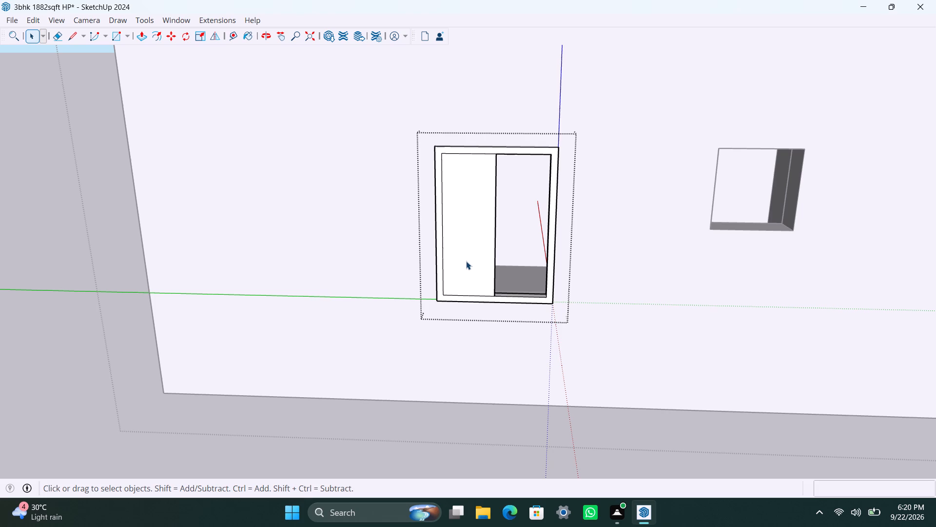
right_click(466, 261)
left_click(500, 116)
Push/Pull the half-opening panel's face 8 mm inside its group, leaving the panel group when done.
triple_click(491, 223)
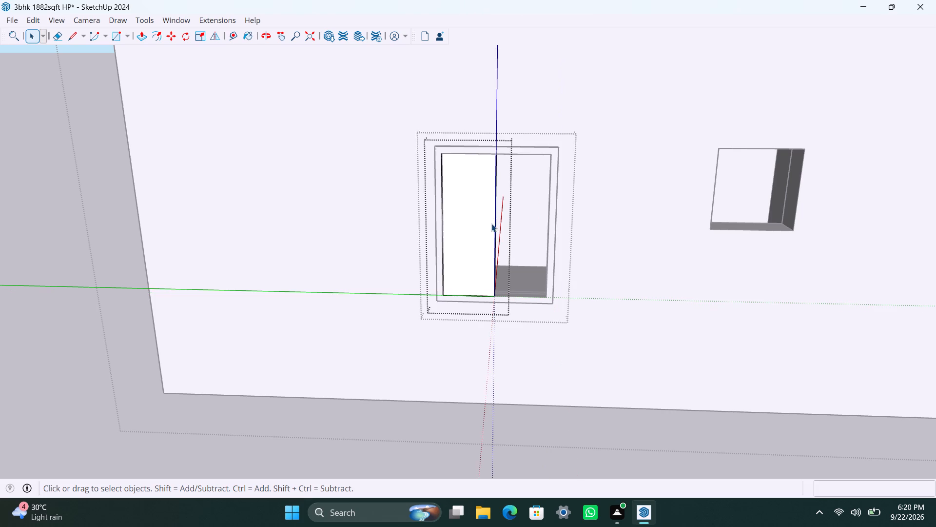
scroll(484, 237, "up", 3)
middle_click_drag(481, 296, 374, 367)
scroll(442, 311, "up", 2)
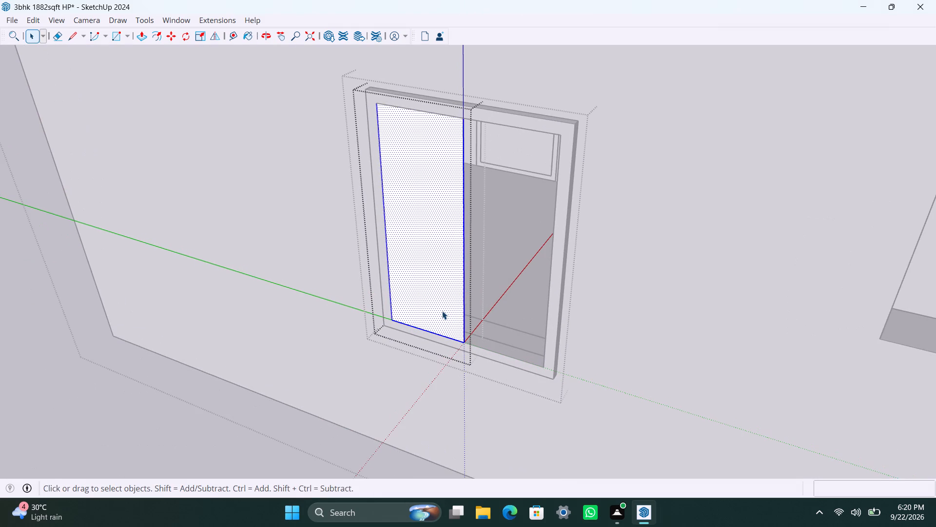
key("p")
left_click(442, 310)
type("8MM")
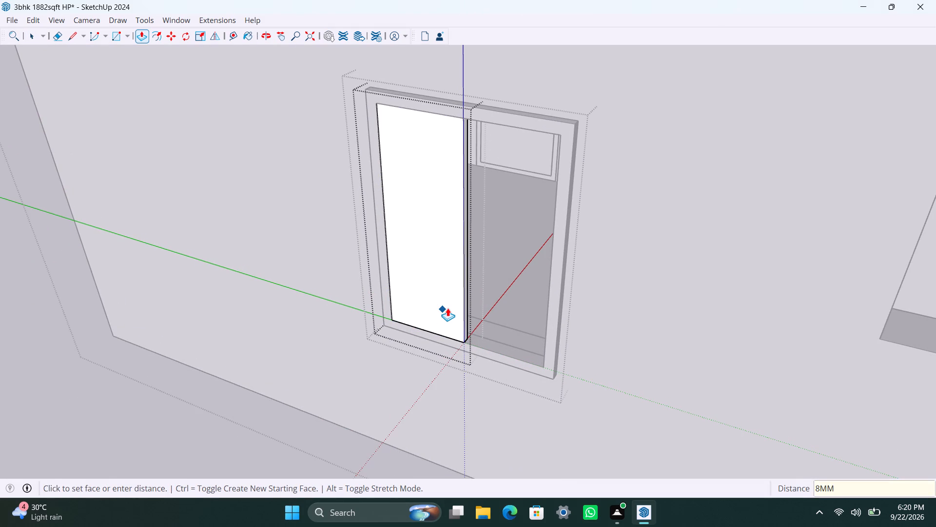
key("Return")
key("space")
left_click(425, 372)
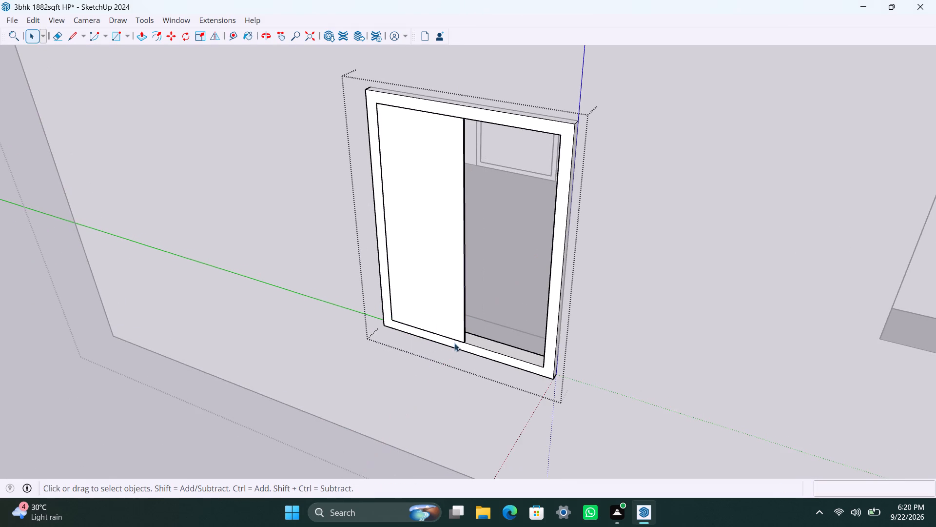
Move the 8 mm panel back 2" from its bottom corner into the depth of the frame.
scroll(459, 331, "up", 3)
left_click(458, 334)
scroll(458, 339, "up", 5)
key("m")
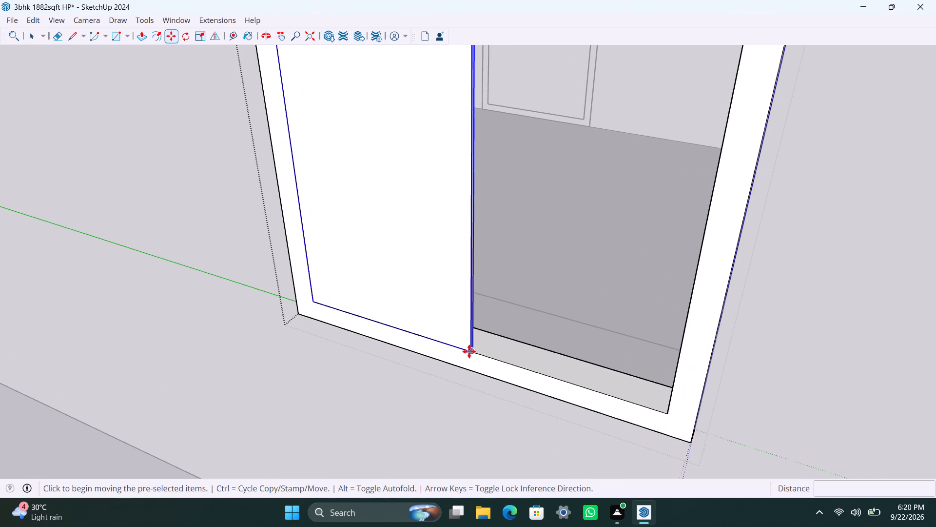
left_click(470, 351)
left_click(481, 338)
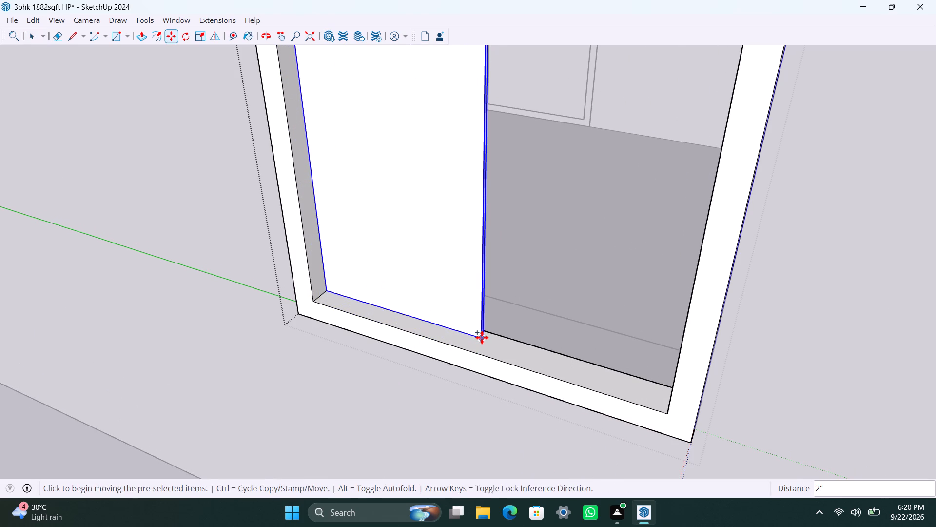
Copy the panel into the opening's other half, move the copy back against the first panel's front plane, and exit the window group.
left_click(482, 337)
left_click(668, 411)
scroll(563, 398, "up", 4)
middle_click_drag(337, 422, 479, 455)
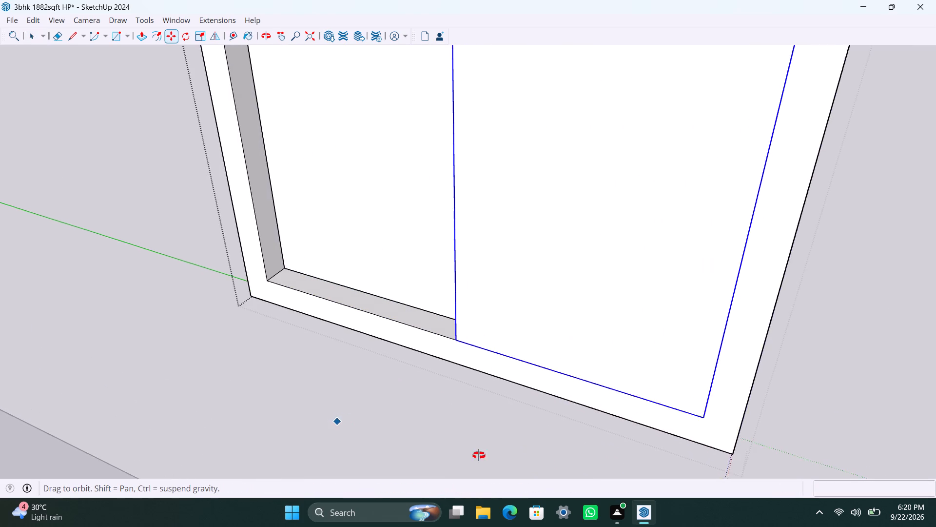
middle_click_drag(479, 455, 656, 446)
scroll(611, 319, "up", 8)
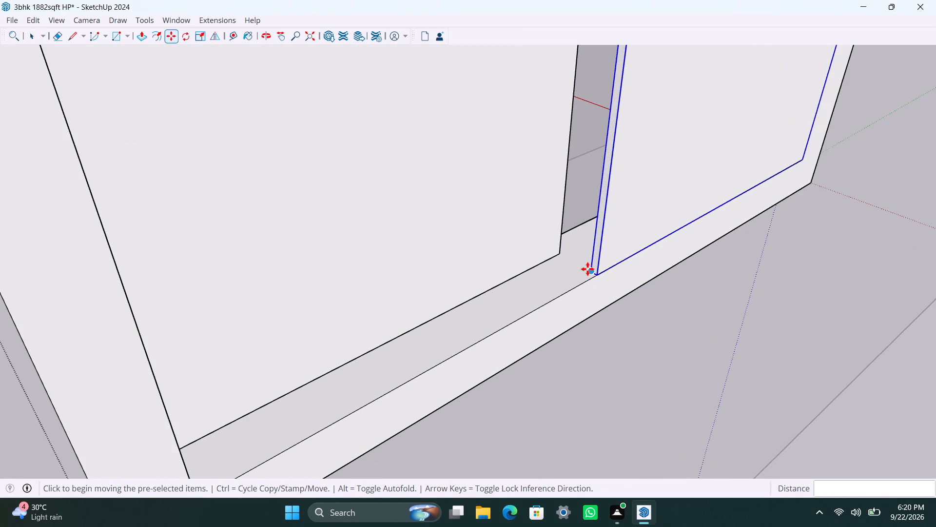
left_click(587, 268)
left_click(560, 256)
scroll(552, 259, "down", 20)
scroll(552, 259, "down", 17)
key("space")
middle_click_drag(621, 307, 600, 307)
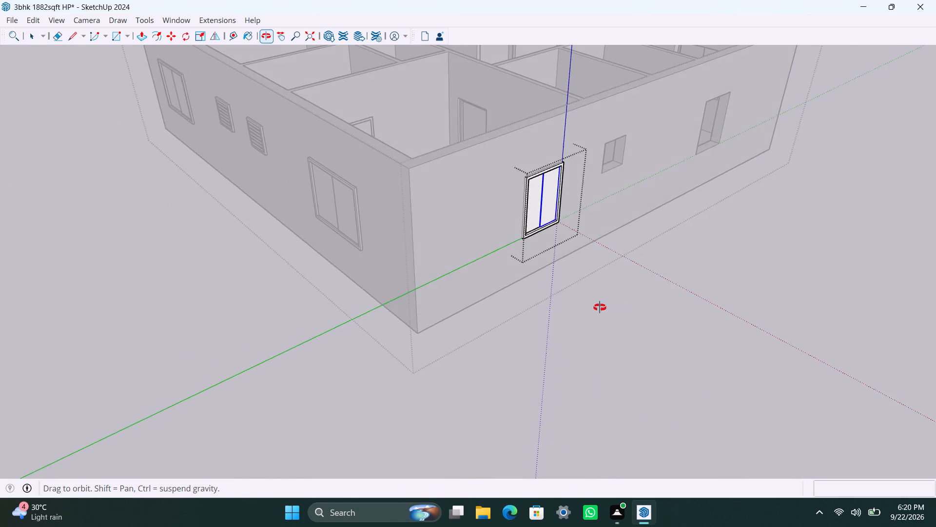
middle_click_drag(600, 307, 468, 315)
left_click(558, 347)
Draw a rectangle over the small square opening in the same side wall and make its face and edges a group.
scroll(554, 327, "down", 3)
middle_click_drag(548, 343, 482, 348)
scroll(483, 353, "up", 2)
middle_click_drag(441, 338, 389, 275)
scroll(442, 249, "down", 2)
middle_click_drag(527, 253, 511, 400, "shift")
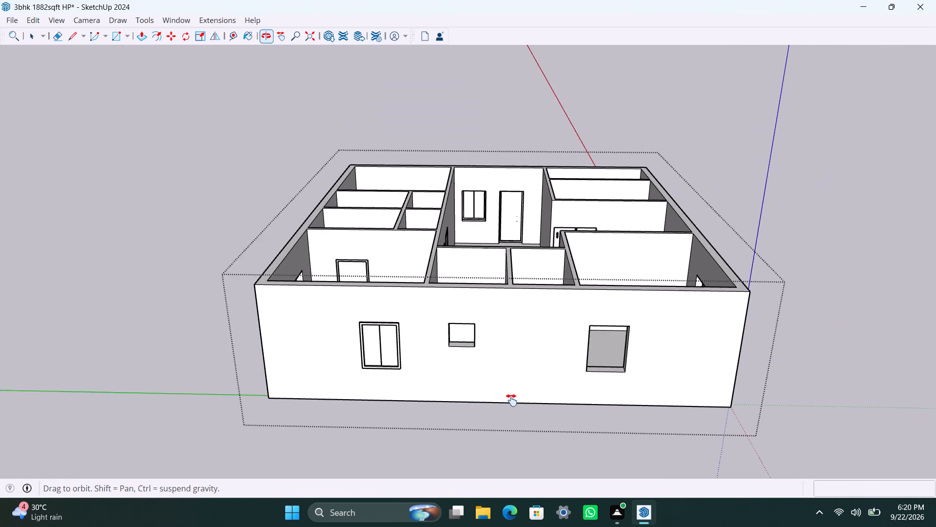
middle_click_drag(511, 400, 505, 375, "shift")
scroll(476, 332, "up", 6)
middle_click_drag(453, 327, 443, 243)
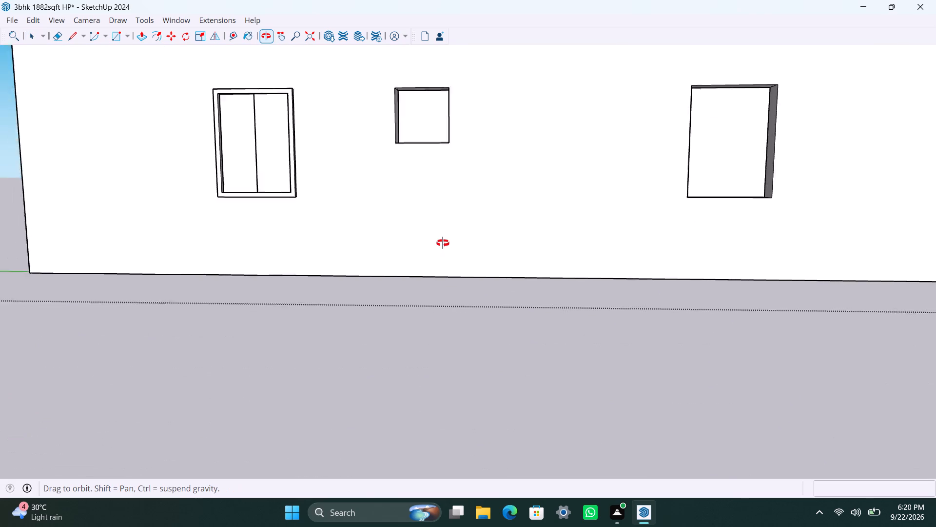
middle_click_drag(443, 243, 449, 312)
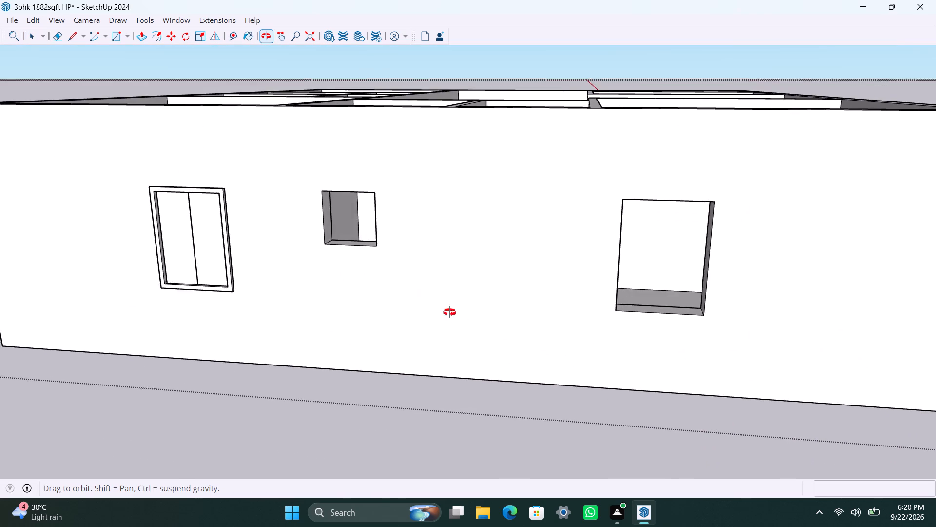
middle_click_drag(449, 312, 466, 326)
key("r")
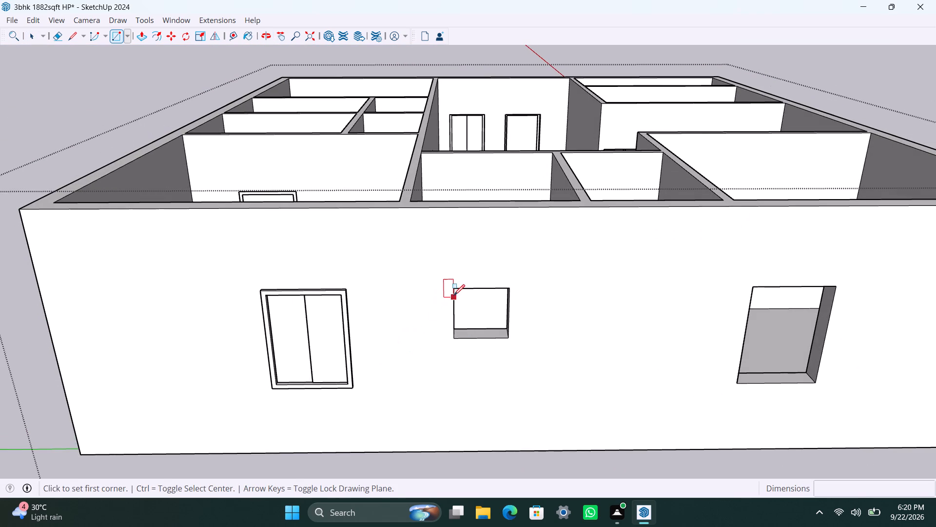
left_click(454, 292)
left_click(505, 337)
key("space")
double_click(485, 329)
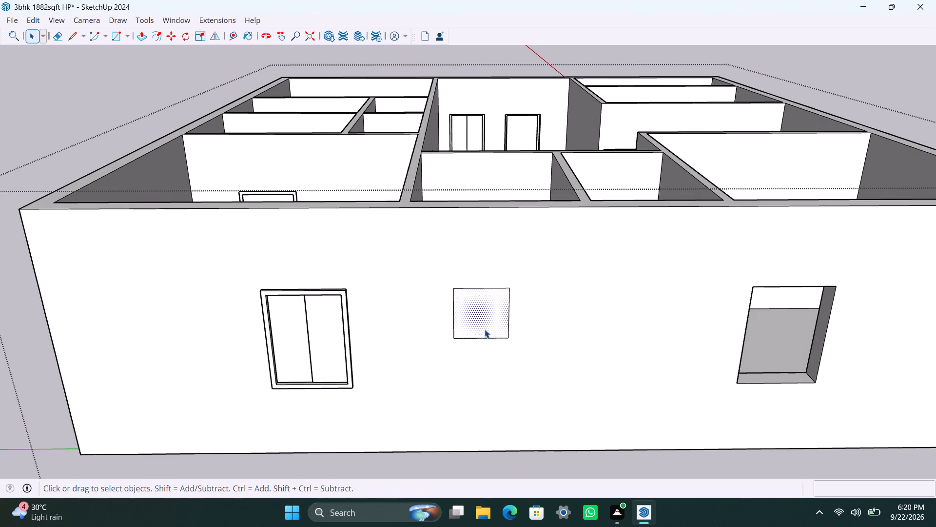
right_click(484, 329)
left_click(535, 157)
Inside the small window's group, offset the face edges 2" inward and delete the inner face.
double_click(478, 305)
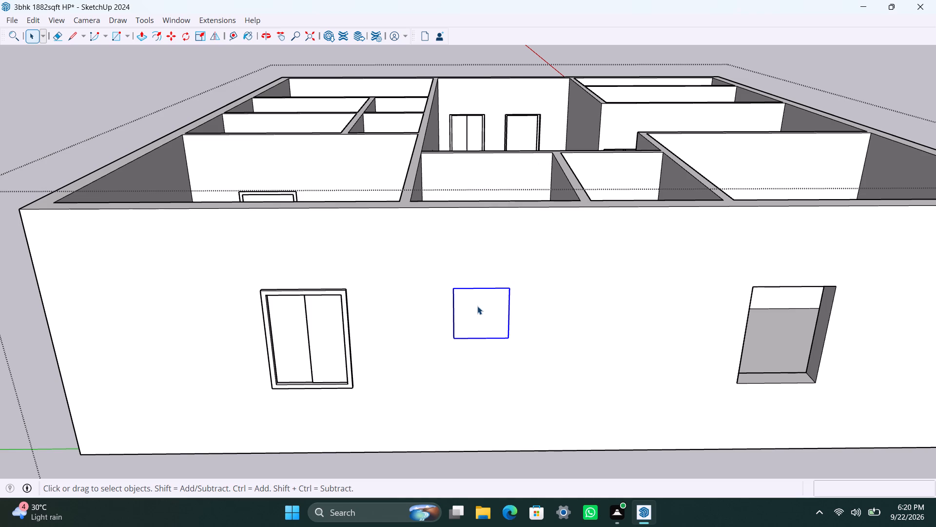
double_click(472, 307)
left_click(466, 307)
key("f")
left_click(465, 308)
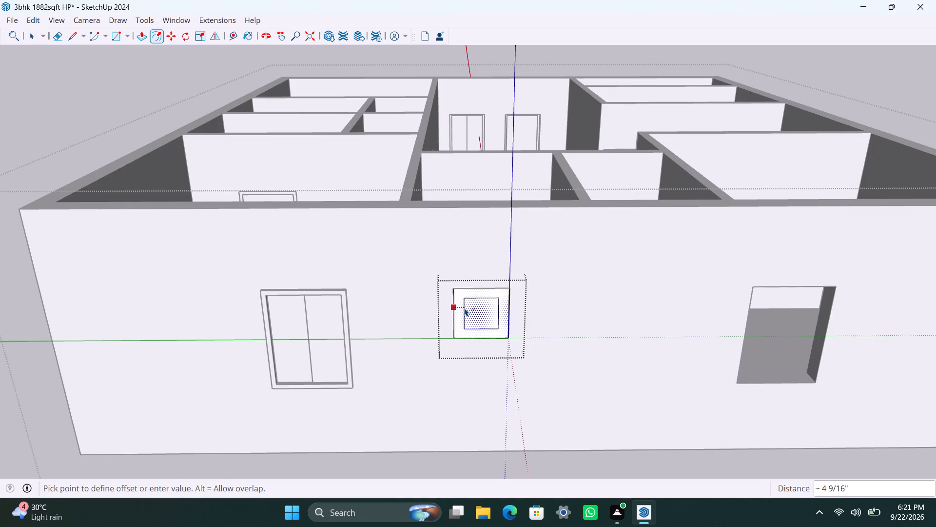
type("2\"")
key("Return")
key("space")
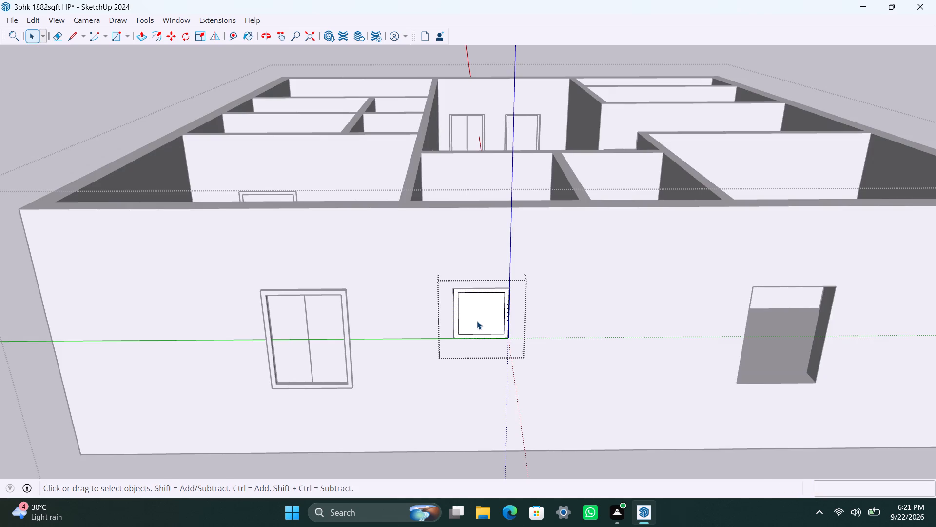
left_click(477, 322)
key("Delete")
Push/Pull the small window's frame face 1.5" twice in succession.
scroll(464, 327, "up", 8)
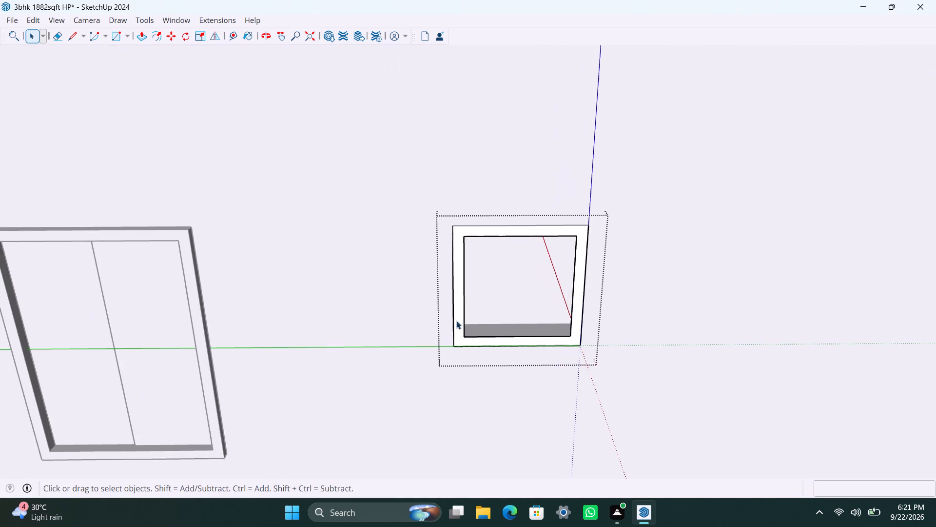
middle_click_drag(460, 328, 410, 384)
scroll(441, 348, "up", 2)
left_click(458, 302)
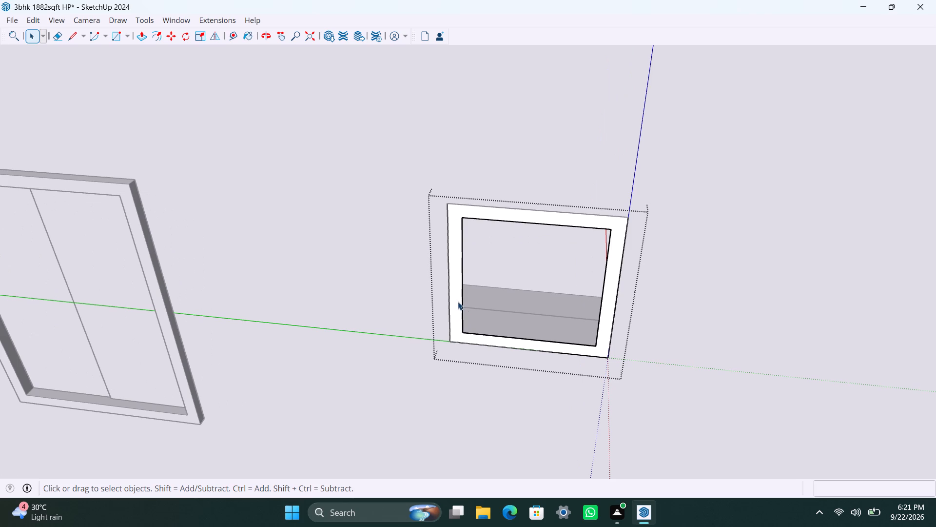
key("p")
left_click(456, 302)
type("1.5\"")
key("Return")
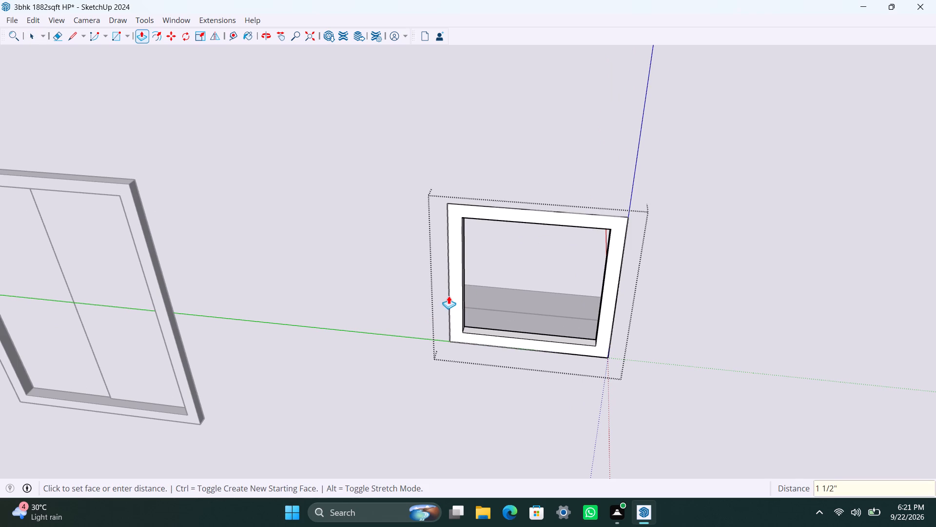
left_click(452, 293)
type("1.5\"")
key("Return")
key("space")
Draw a 2" tall strip across the top of the frame's opening, delete the face below it and make the strip a group.
key("r")
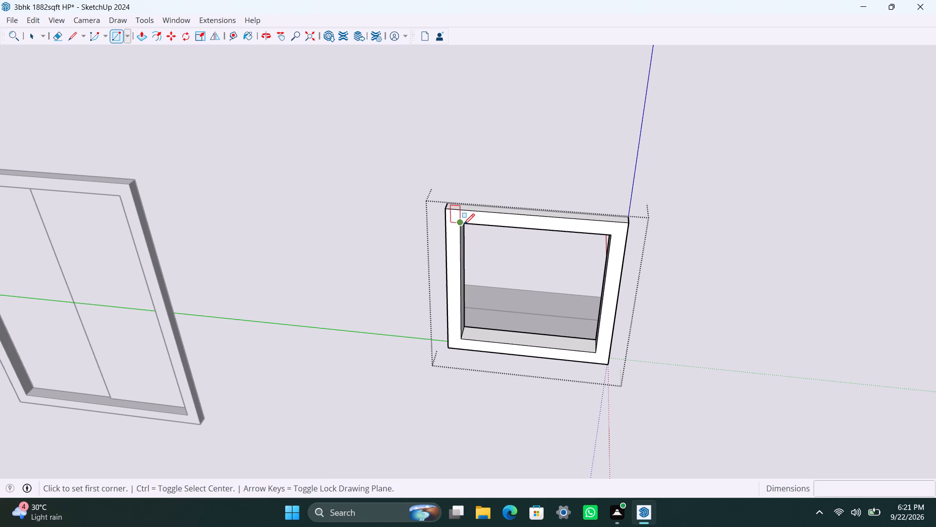
left_click(464, 224)
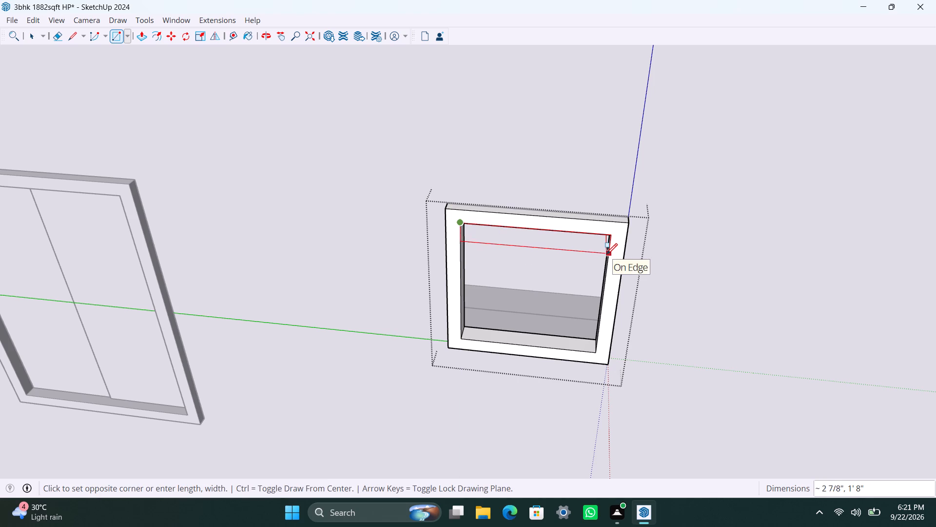
type("2\"")
key("Return")
key("space")
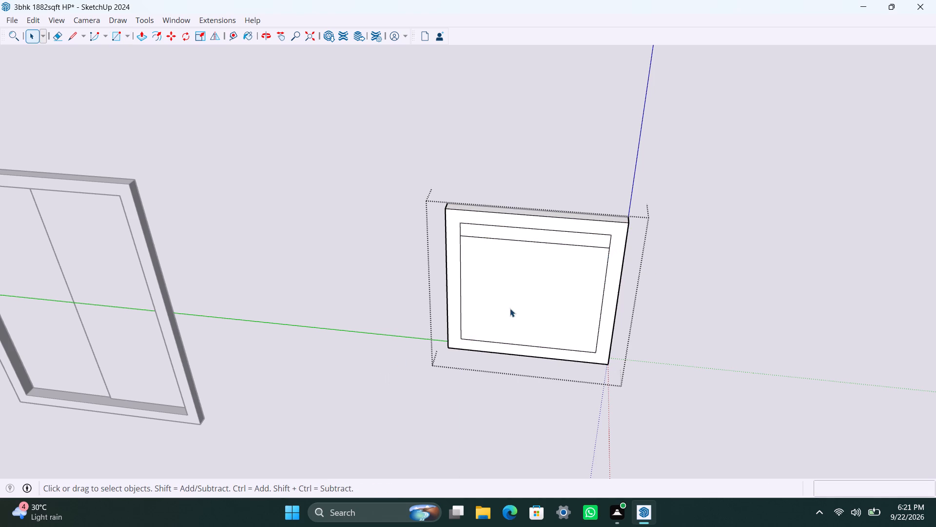
left_click(510, 308)
key("Delete")
double_click(553, 238)
right_click(553, 238)
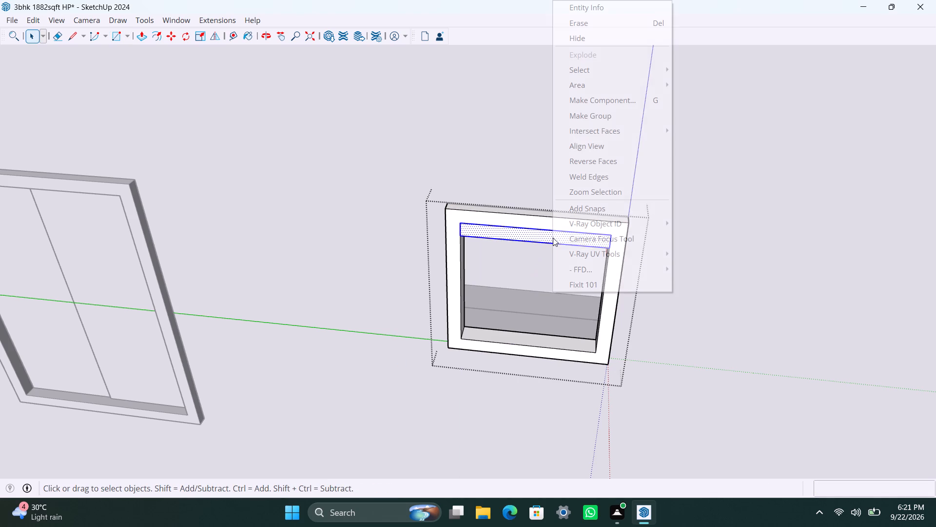
left_click(618, 114)
Push/Pull the top strip's face 8 mm inside its group and exit the strip group.
triple_click(585, 239)
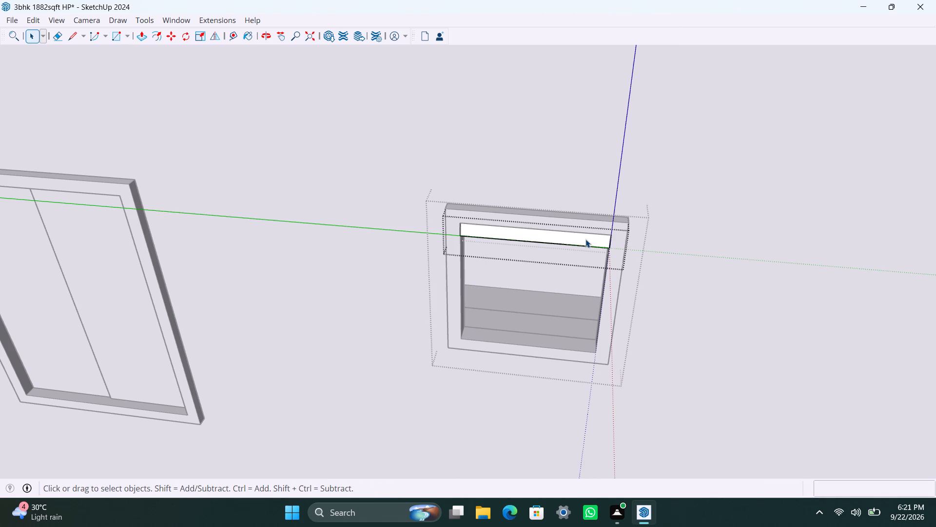
key("p")
left_click(585, 239)
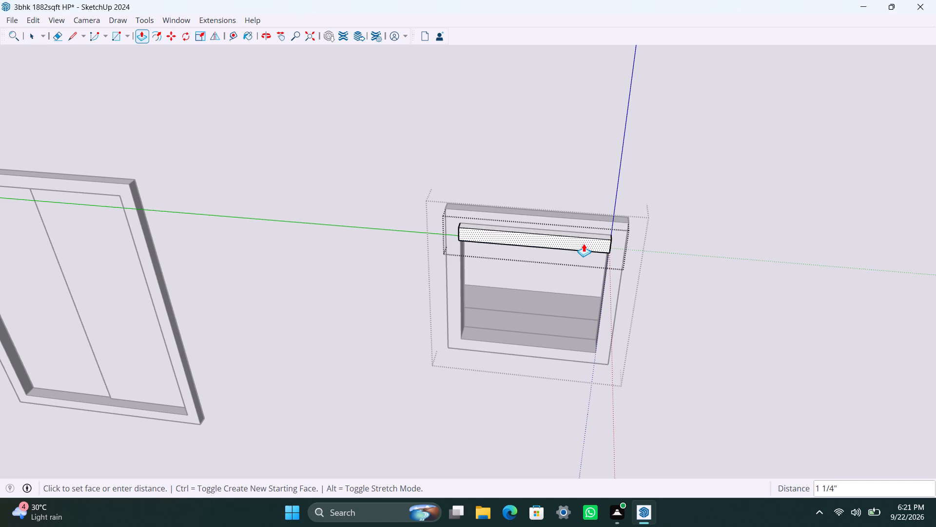
type("8MM")
key("Return")
key("space")
left_click(671, 286)
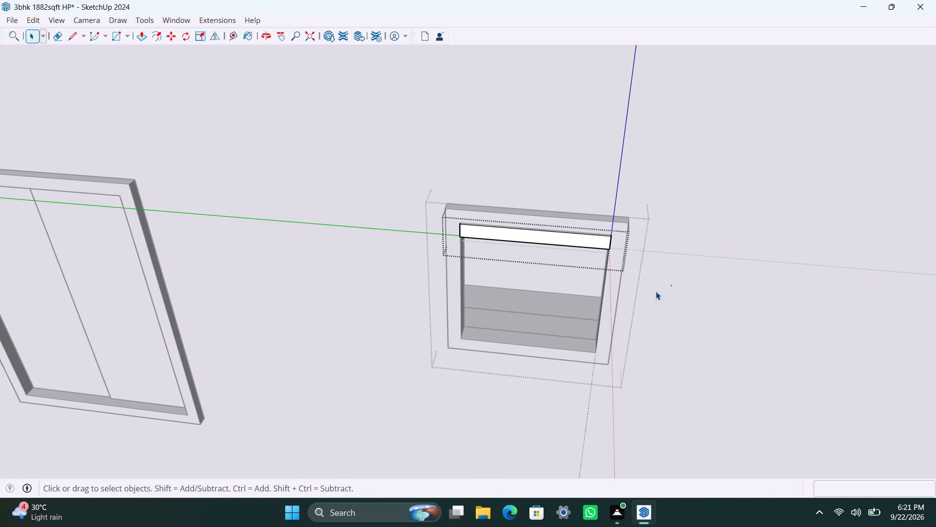
Copy the strip 1' 6" down to the bottom of the opening and divide the distance into 6 equally spaced copies.
left_click(595, 243)
key("m")
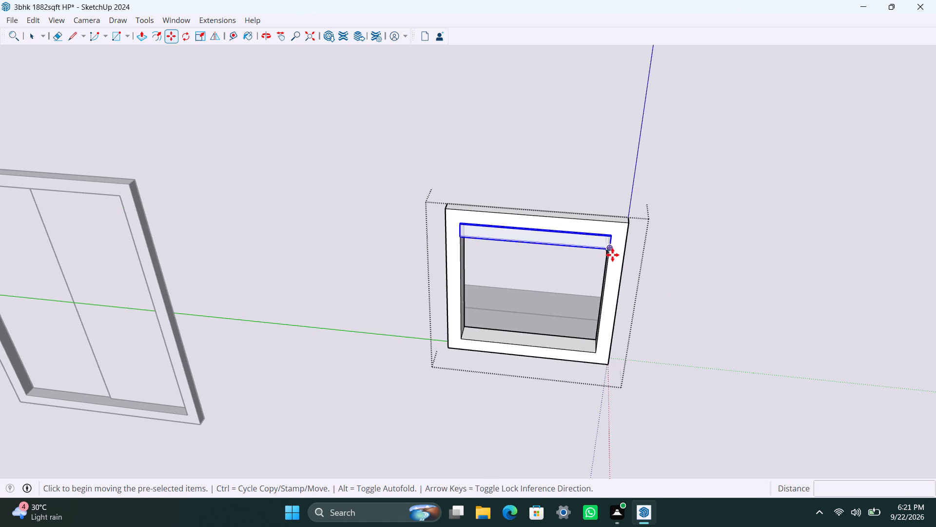
left_click_drag(609, 252, 609, 257)
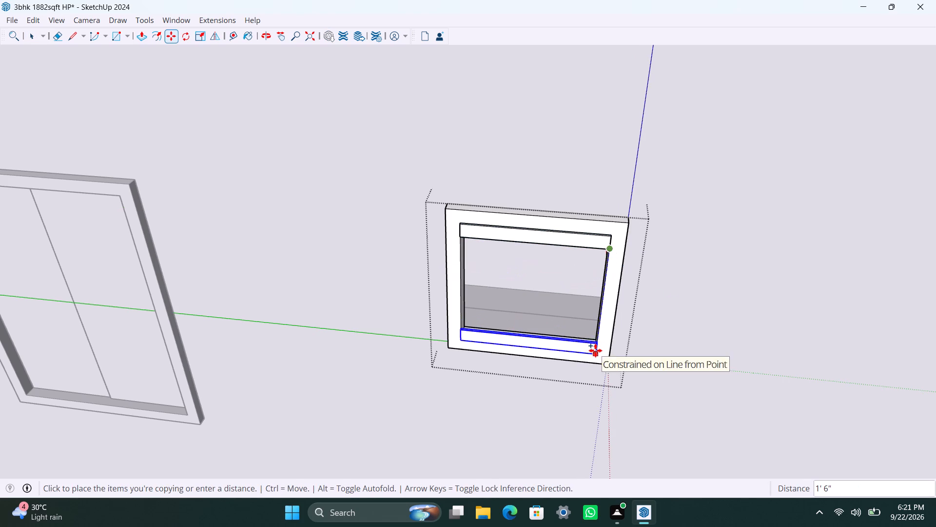
left_click(595, 350)
type("/6")
key("Return")
key("space")
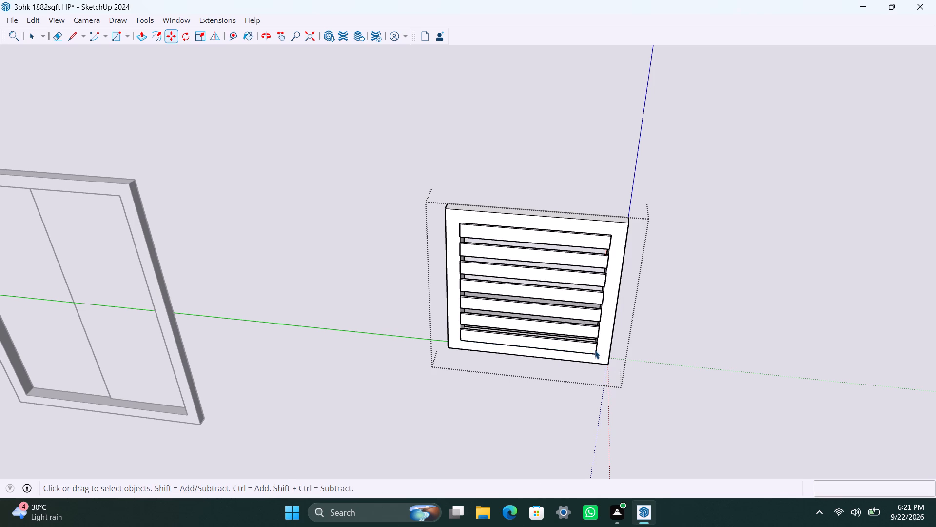
Save the model.
scroll(595, 350, "down", 12)
key("ctrl+s")
scroll(544, 381, "down", 5)
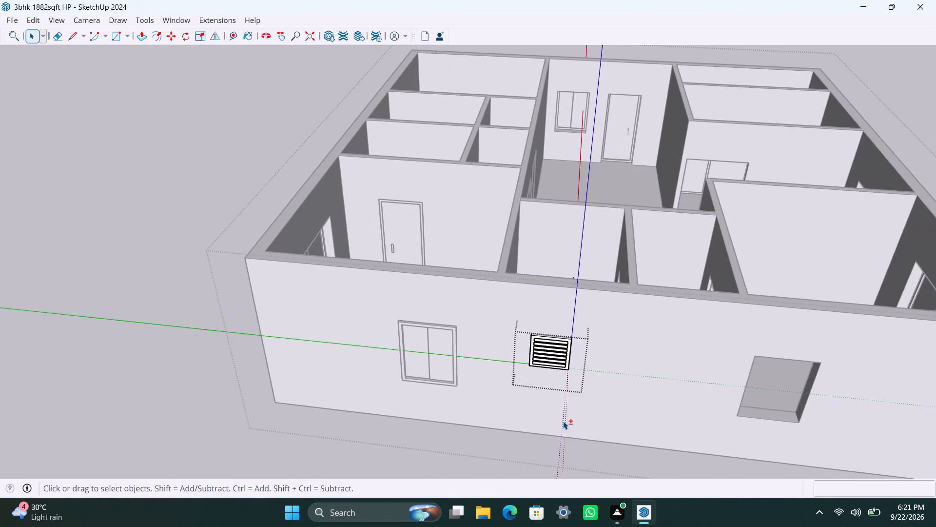
Exit the louver group, draw a rectangle over the remaining open window opening in the same exterior wall and make it a group.
middle_click_drag(564, 420, 370, 386, "shift")
key("t")
key("r")
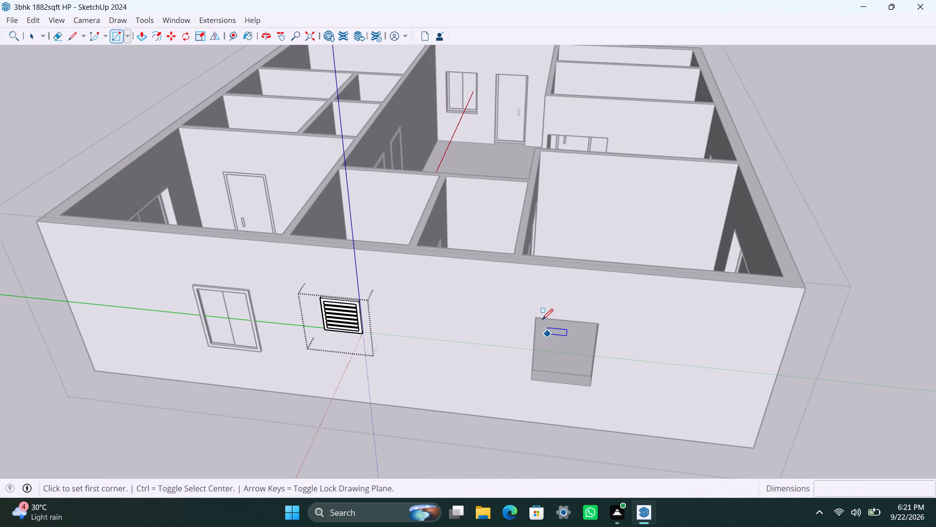
key("space")
left_click(522, 322)
key("r")
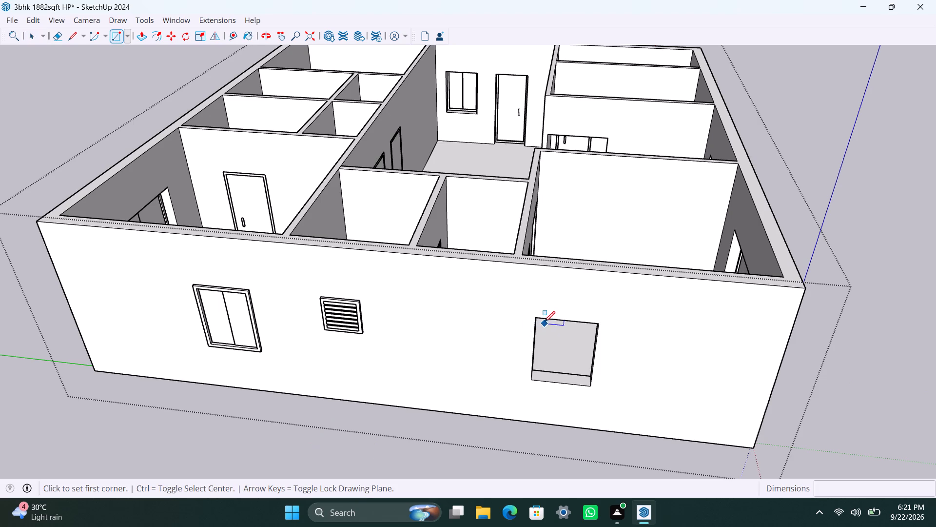
left_click_drag(542, 320, 542, 325)
left_click(591, 384)
key("space")
double_click(570, 365)
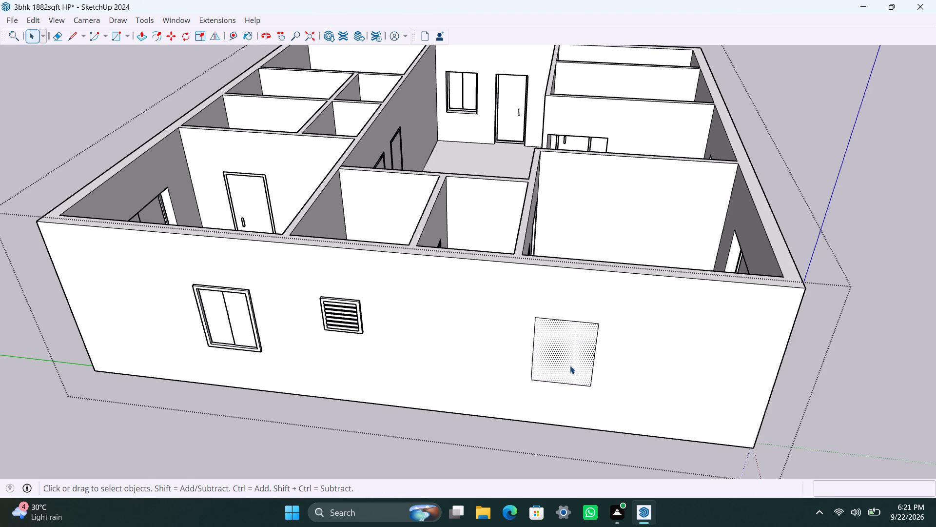
right_click(570, 365)
left_click(621, 184)
Inside the new group, offset the rectangle's edges 2" inward and delete the inner face to leave a frame.
scroll(550, 357, "up", 3)
double_click(546, 350)
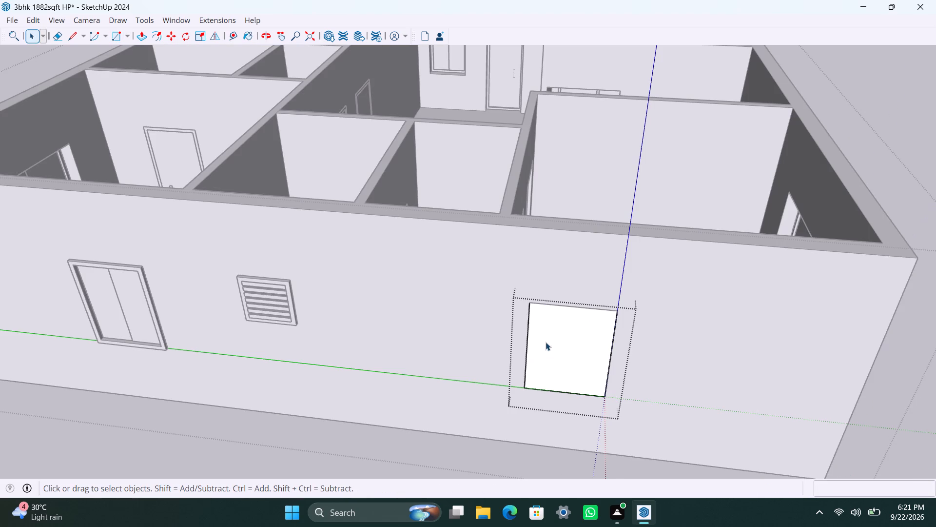
left_click(546, 338)
key("f")
left_click(545, 343)
type("2\"")
key("Return")
key("space")
left_click(560, 345)
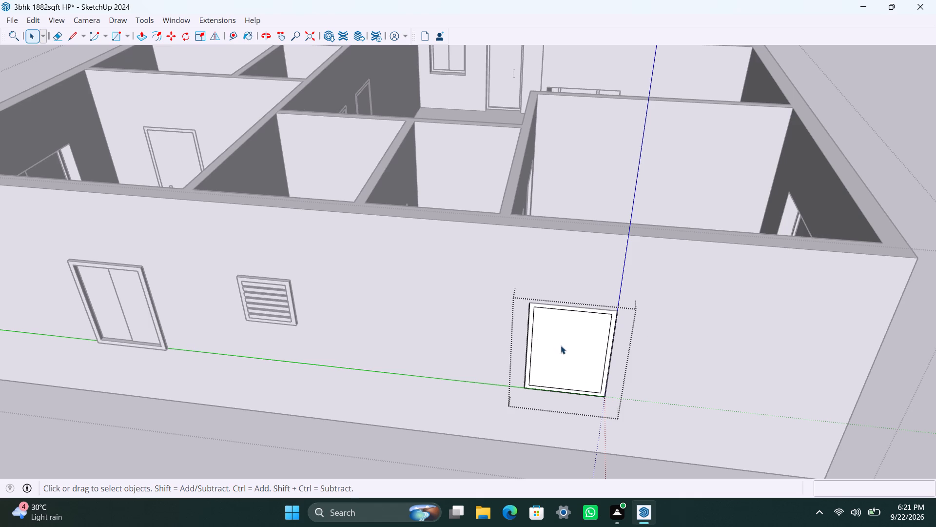
key("Delete")
Push/Pull the window frame's face 1.5" into the wall and another 1.5" outward.
scroll(547, 376, "up", 5)
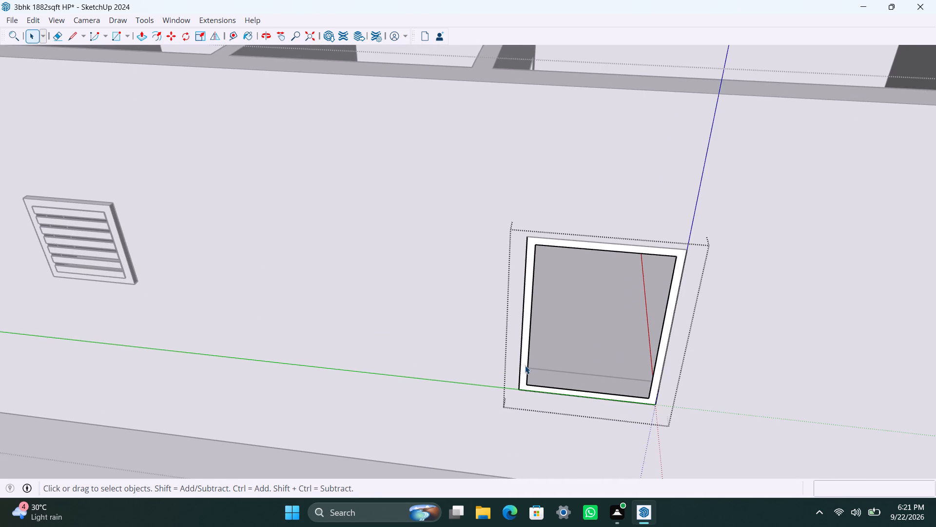
left_click(525, 365)
key("p")
left_click(525, 365)
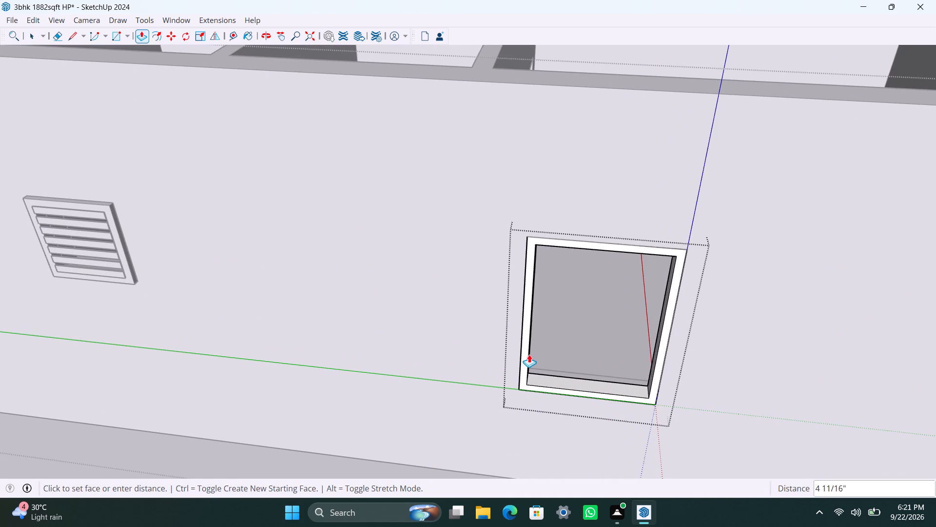
type("1.5")
key("shift+quotedbl")
key("Return")
key("space")
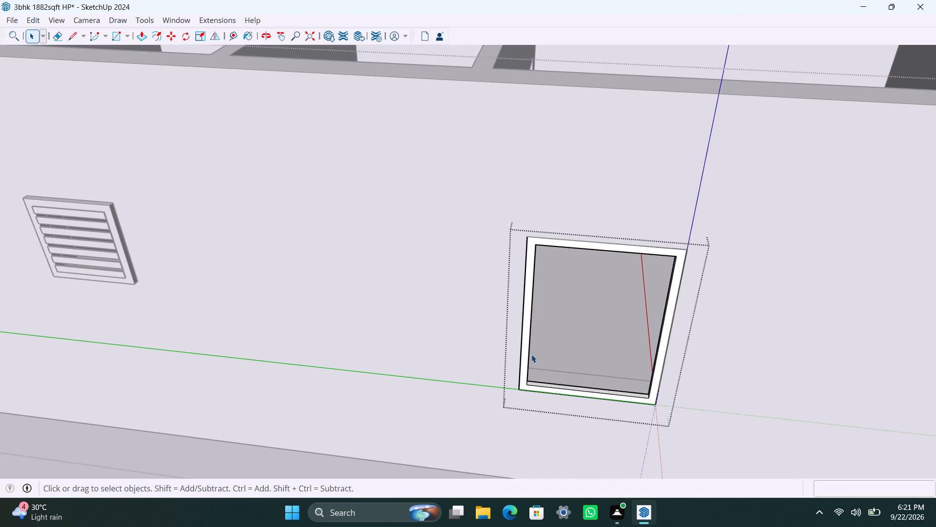
left_click(526, 336)
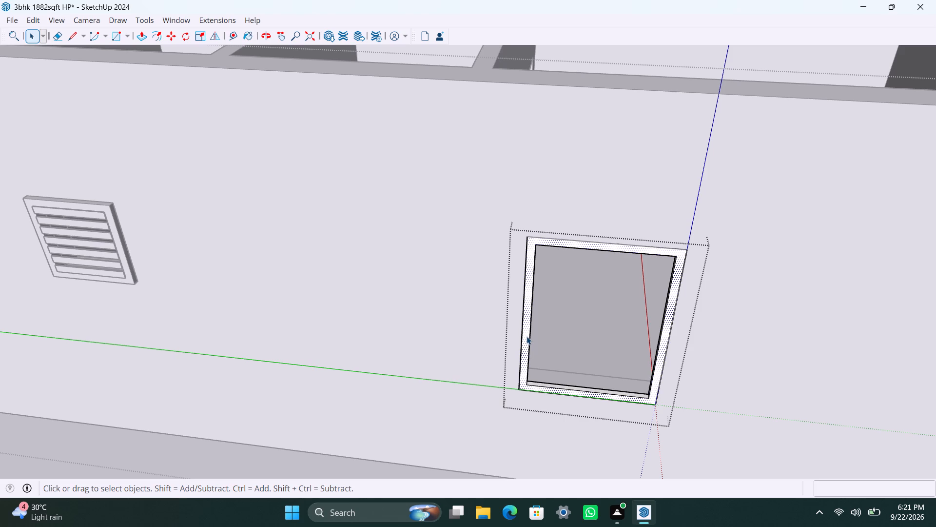
key("p")
left_click(526, 336)
type("1.5\"")
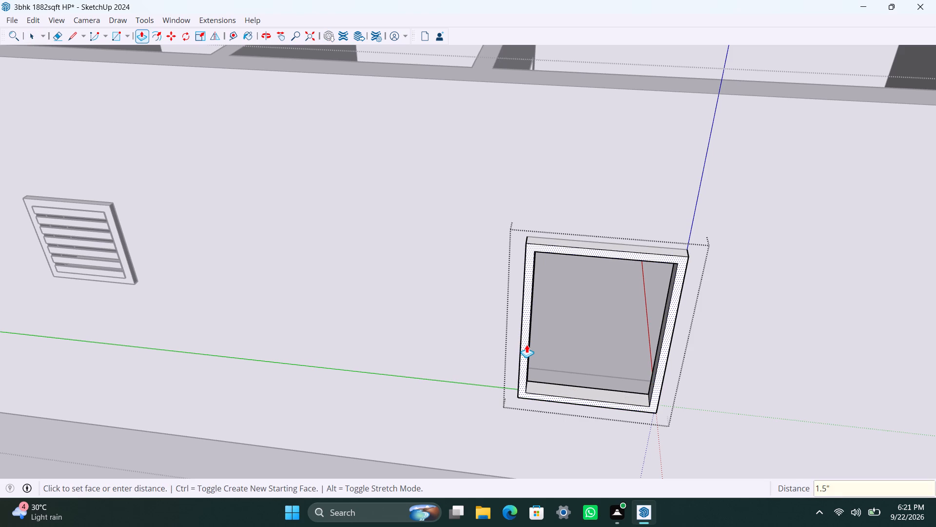
key("Return")
key("space")
Draw a rectangle over one half of the frame's opening, delete the face in the other half and group the panel.
key("r")
left_click(536, 248)
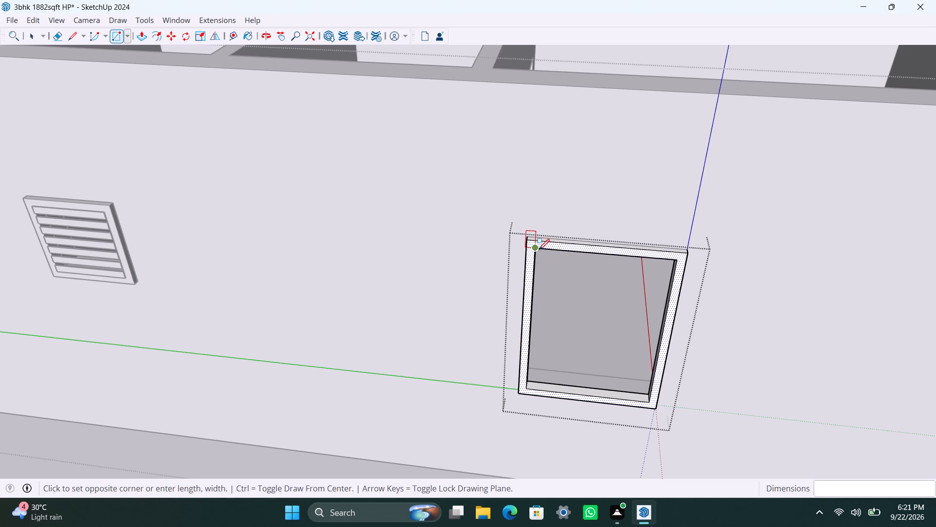
left_click(591, 395)
key("space")
left_click(600, 382)
key("Delete")
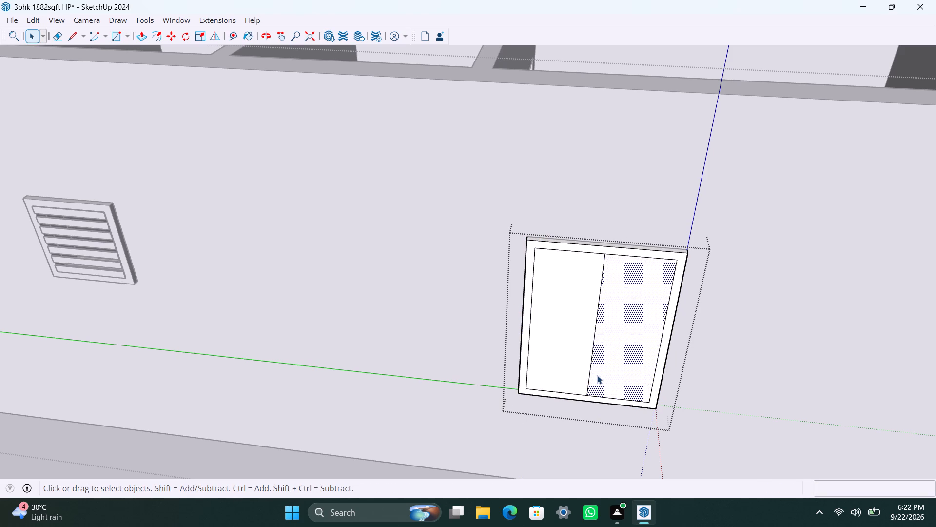
double_click(587, 365)
right_click(587, 365)
left_click(630, 190)
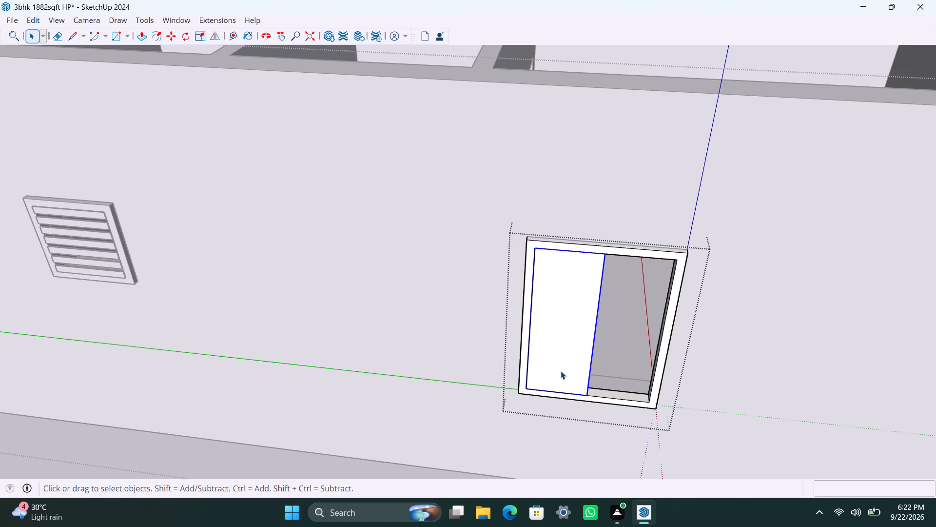
Push/Pull the half-width panel's face 8 mm inside its group and exit the panel group.
scroll(559, 371, "down", 2)
middle_click_drag(558, 371, 463, 369)
scroll(546, 396, "up", 2)
triple_click(551, 383)
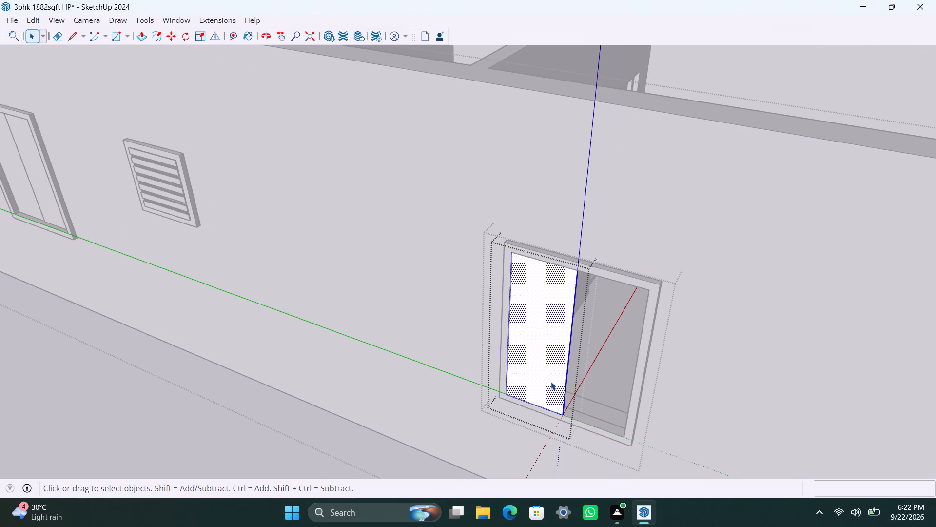
key("p")
left_click(551, 382)
type("8MM")
key("Return")
key("space")
left_click(719, 323)
Move the panel back into the frame's depth and copy it across to the other half of the opening.
left_click(559, 370)
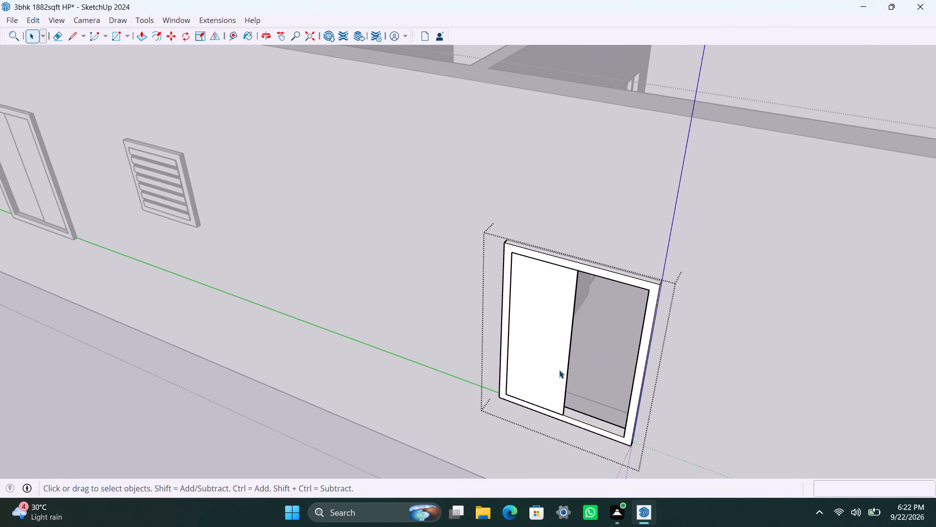
scroll(558, 421, "up", 10)
key("m")
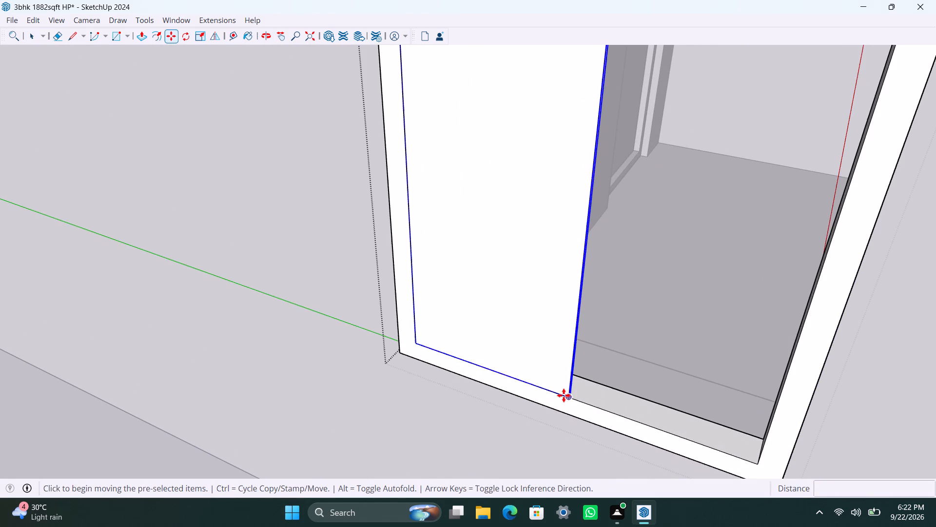
left_click(564, 395)
left_click(577, 388)
left_click(577, 388)
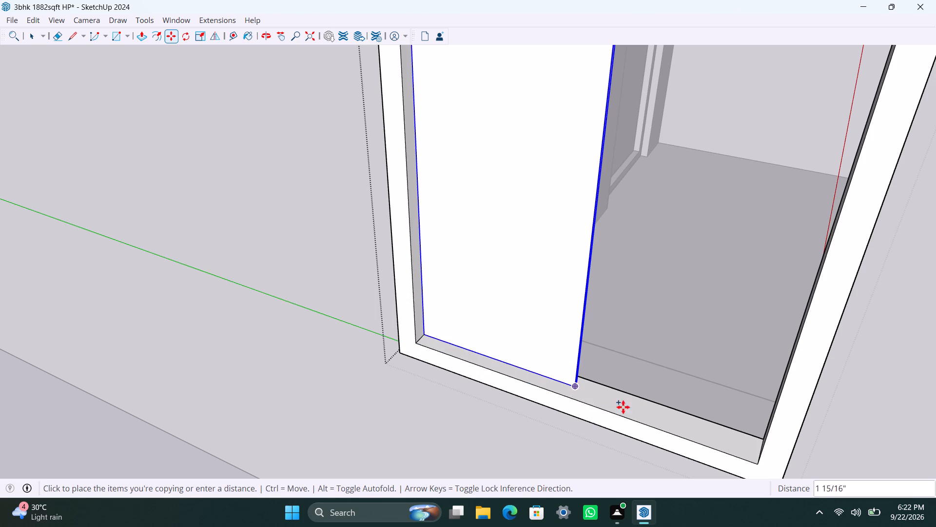
left_click(761, 462)
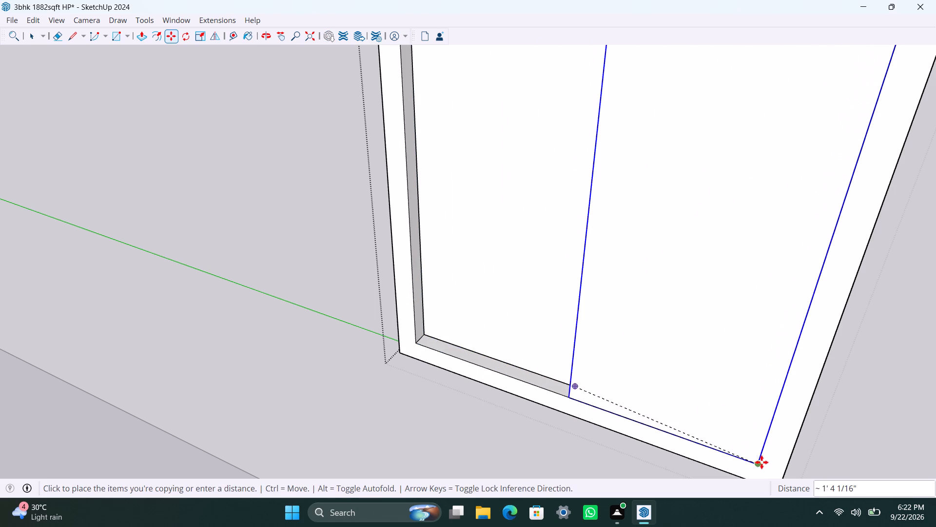
Move the copied panel about 1 1/4" back into the frame so its corner meets the first panel's corner.
scroll(641, 423, "up", 6)
scroll(529, 426, "down", 4)
middle_click_drag(530, 419, 851, 422)
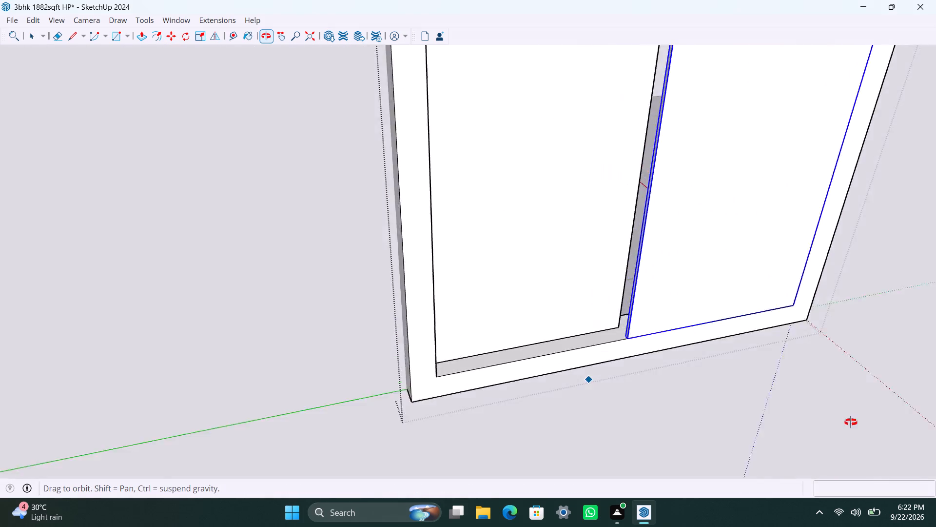
middle_click_drag(851, 422, 878, 420)
scroll(647, 304, "up", 9)
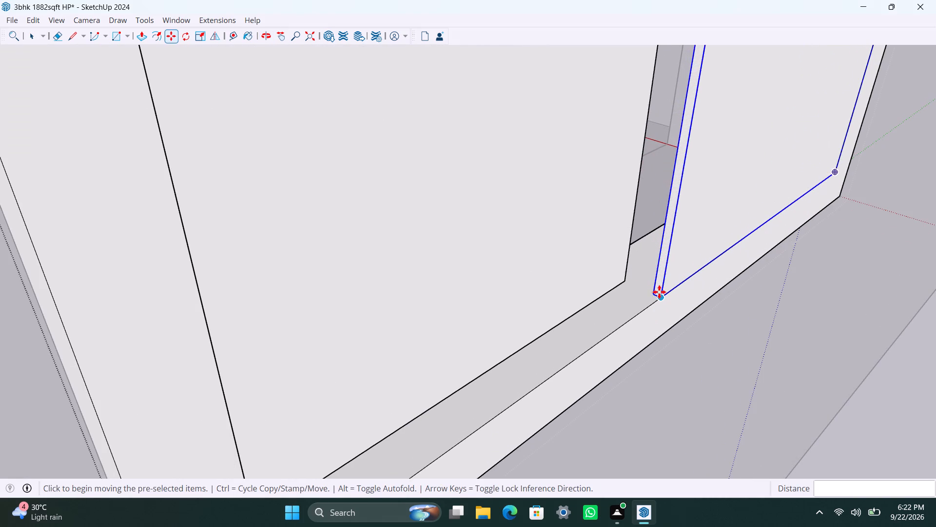
left_click(655, 292)
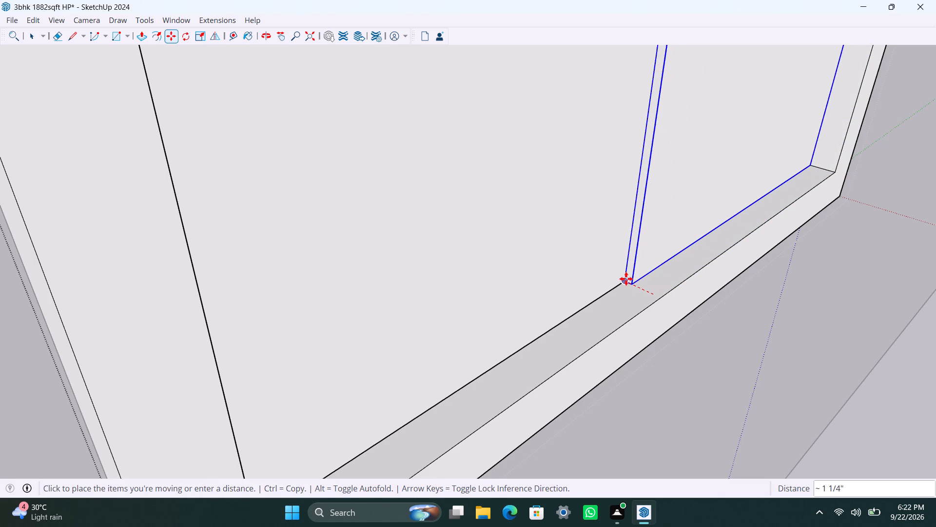
left_click(625, 279)
scroll(613, 281, "down", 5)
Save the model and exit the window and house groups.
key("ctrl+s")
key("space")
scroll(613, 281, "down", 4)
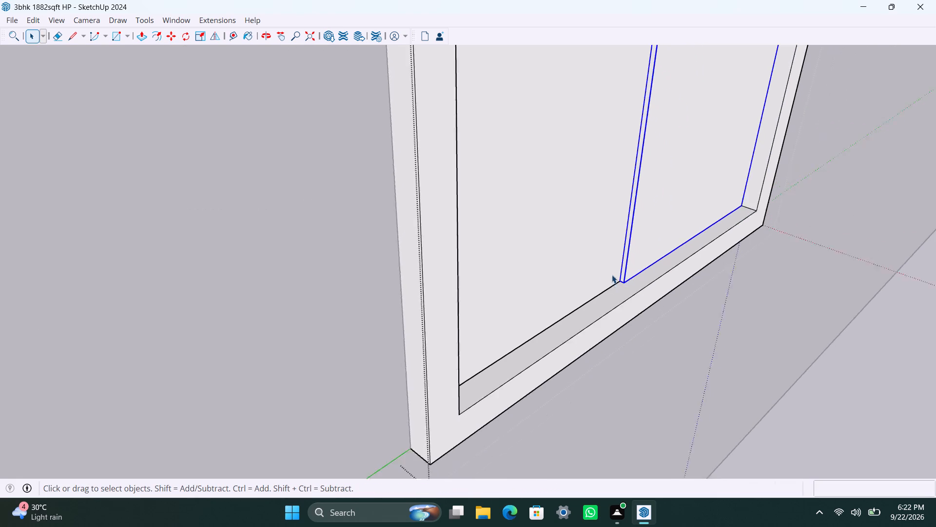
scroll(612, 275, "down", 20)
scroll(612, 275, "down", 20)
scroll(612, 275, "down", 10)
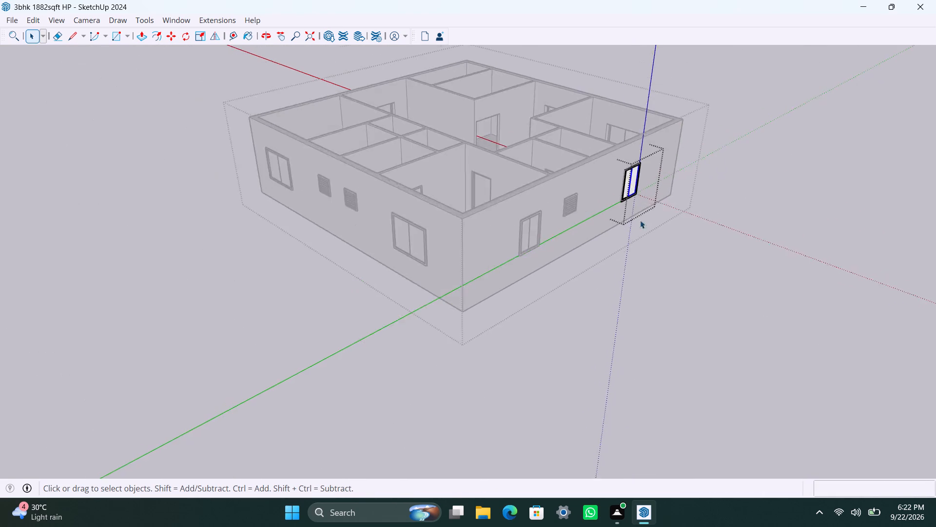
middle_click_drag(658, 267, 156, 293)
triple_click(556, 416)
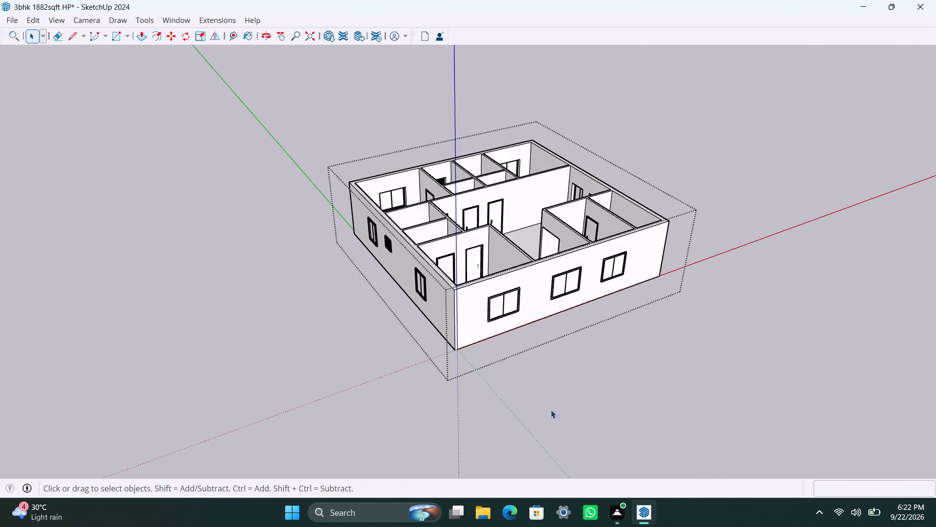
scroll(501, 346, "up", 4)
left_click(580, 440)
Run FixIt 101 on the whole house group twice and deselect it.
left_click(454, 335)
right_click(455, 336)
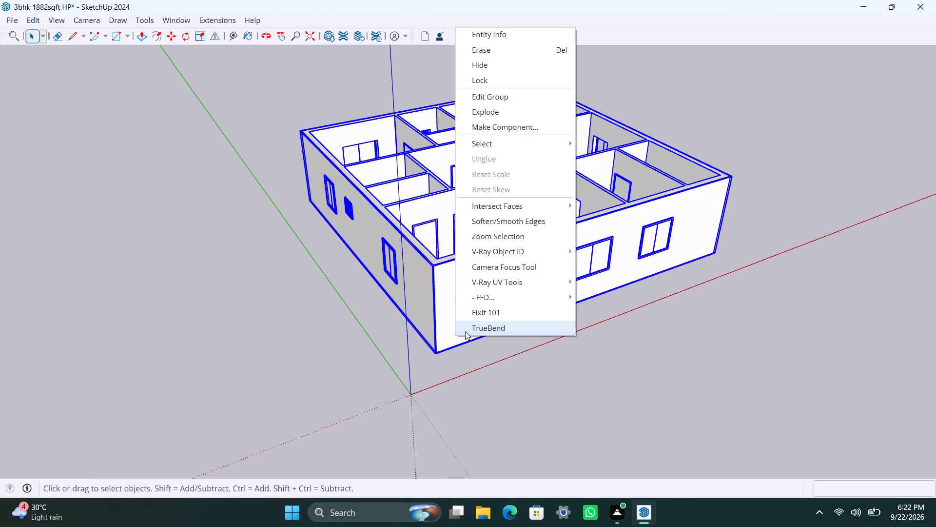
left_click(502, 317)
left_click(519, 309)
right_click(469, 309)
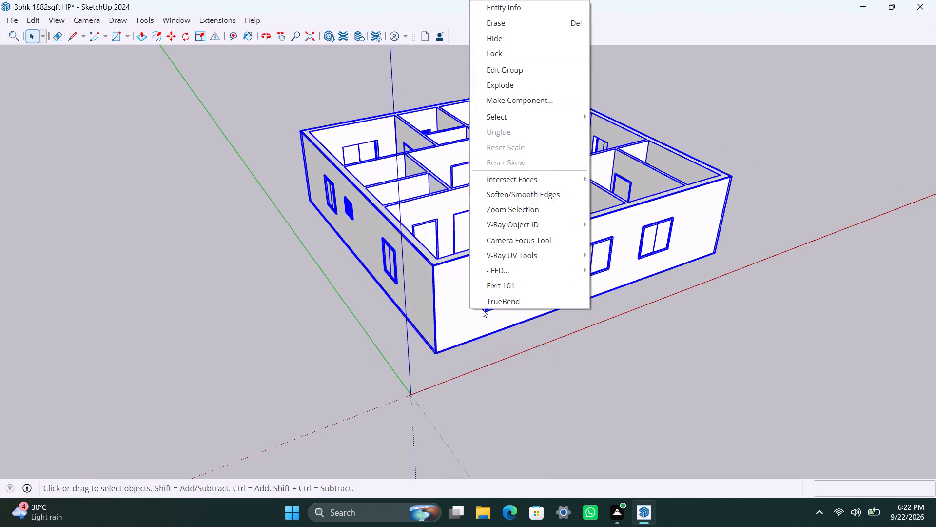
left_click(507, 290)
left_click(514, 316)
left_click(585, 351)
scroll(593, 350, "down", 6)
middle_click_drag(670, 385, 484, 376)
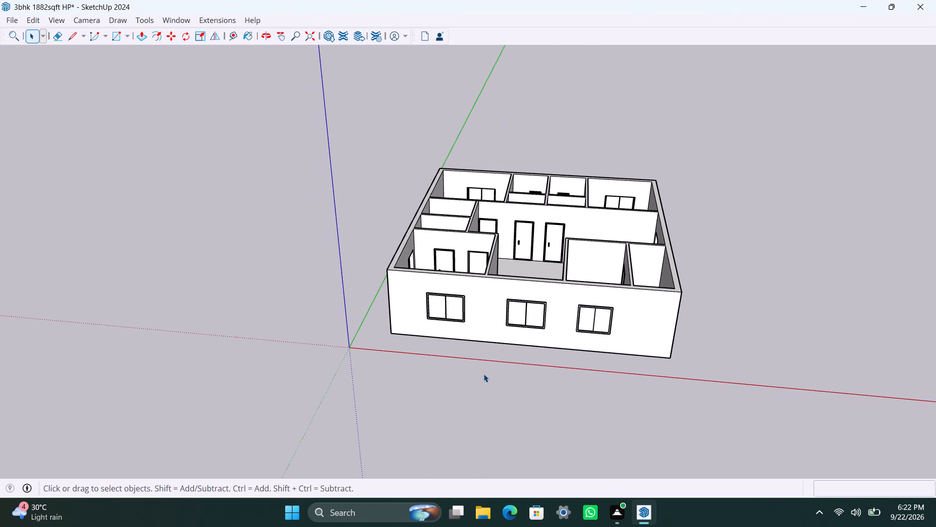
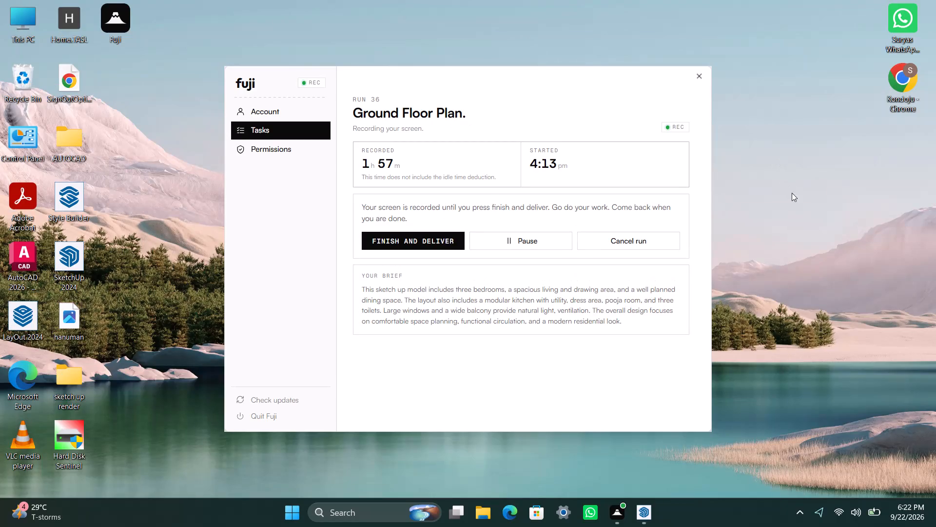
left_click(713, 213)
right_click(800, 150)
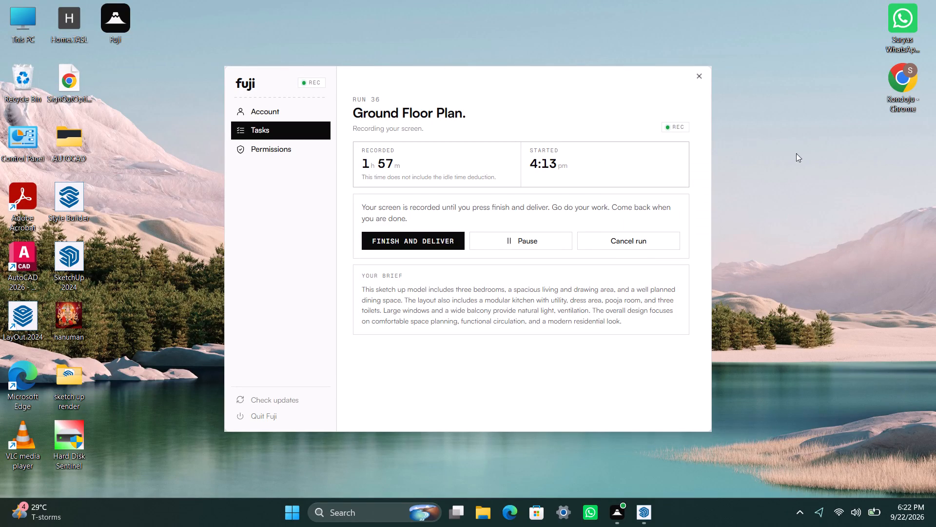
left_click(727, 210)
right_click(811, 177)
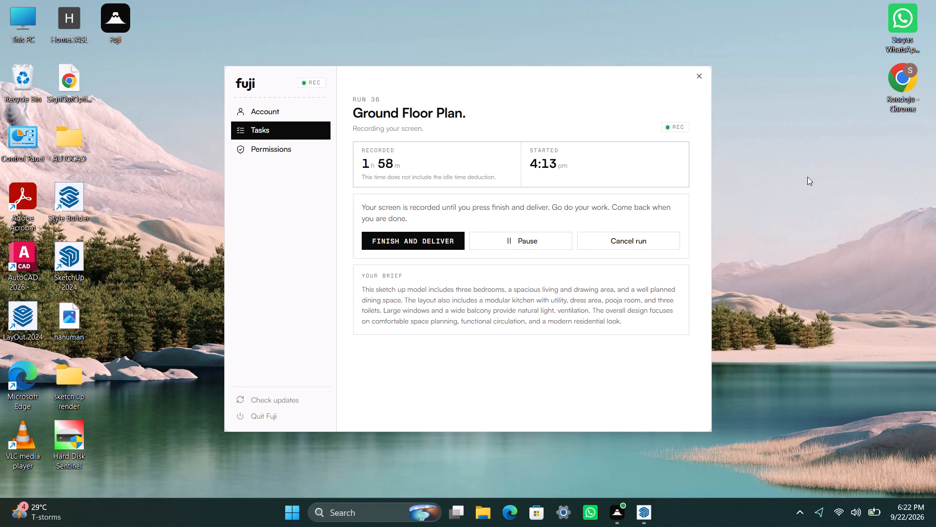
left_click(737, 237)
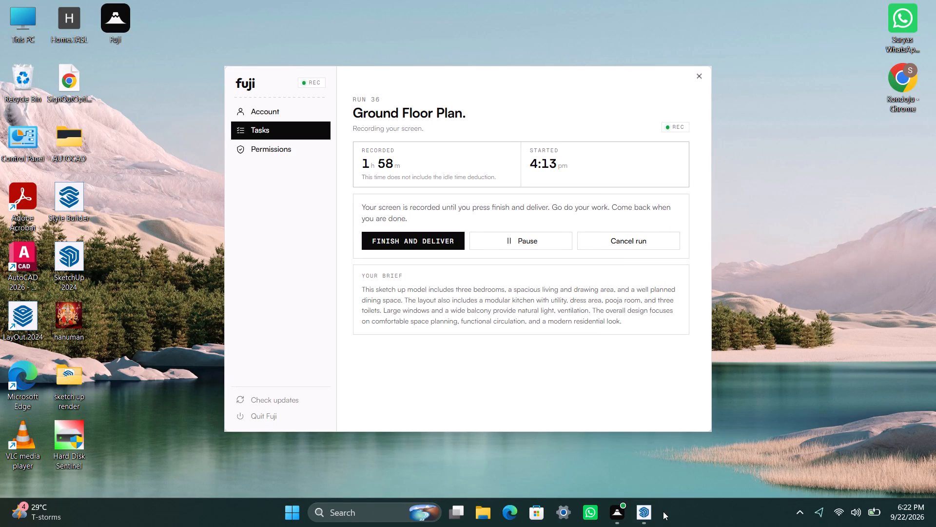
In SketchUp, draw a rectangle across the house's wall tops between opposite outer corners and make it a group.
left_click(650, 516)
scroll(474, 253, "up", 2)
middle_click_drag(473, 259, 483, 351)
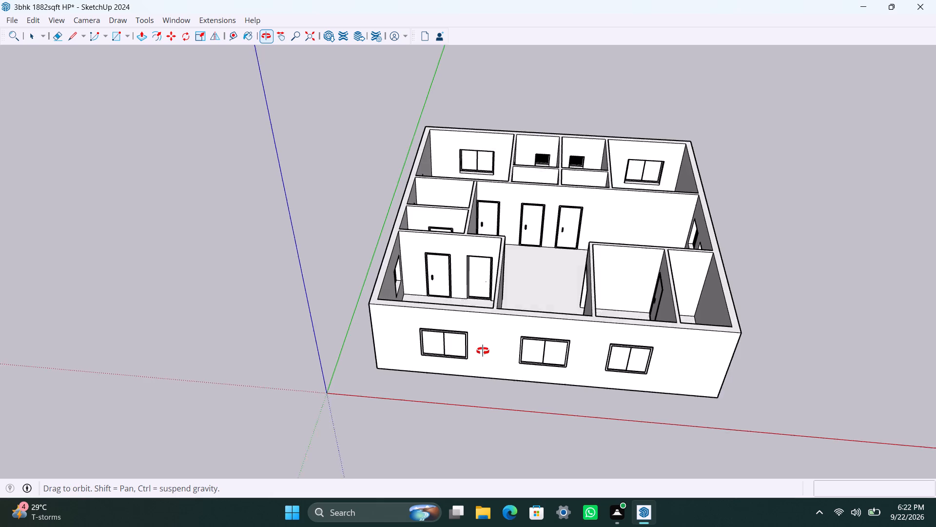
middle_click_drag(483, 351, 505, 448)
key("r")
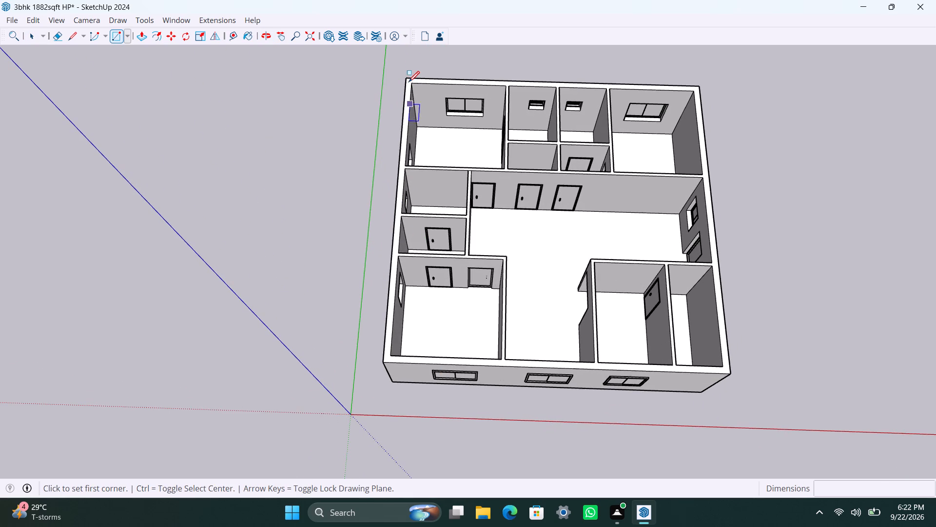
left_click(409, 78)
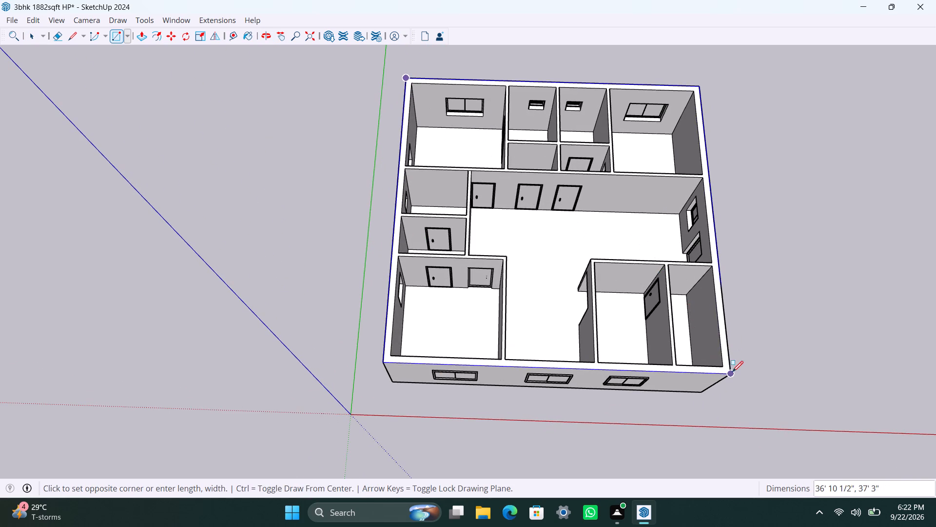
left_click(732, 372)
key("space")
double_click(605, 316)
right_click(605, 316)
left_click(662, 160)
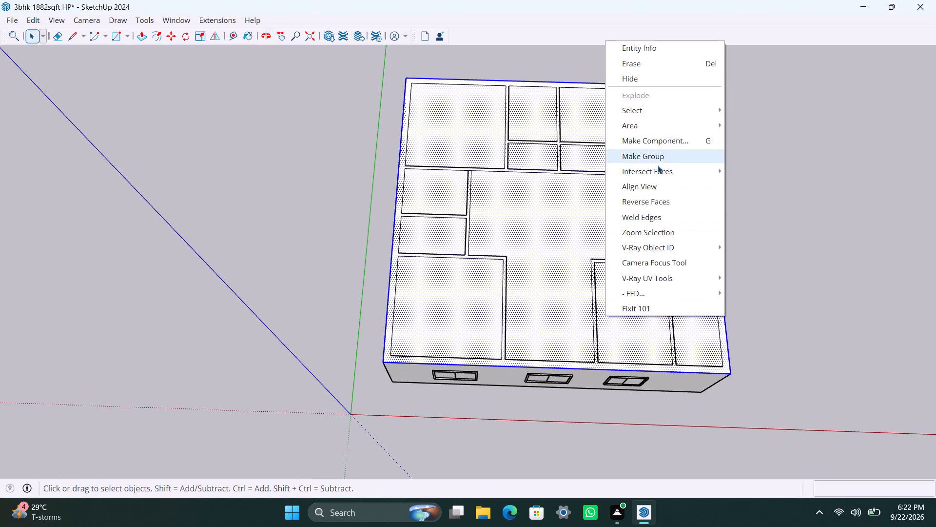
Extrude the roof face up 6" inside its group and exit the group.
double_click(595, 224)
left_click(595, 224)
key("p")
left_click(595, 224)
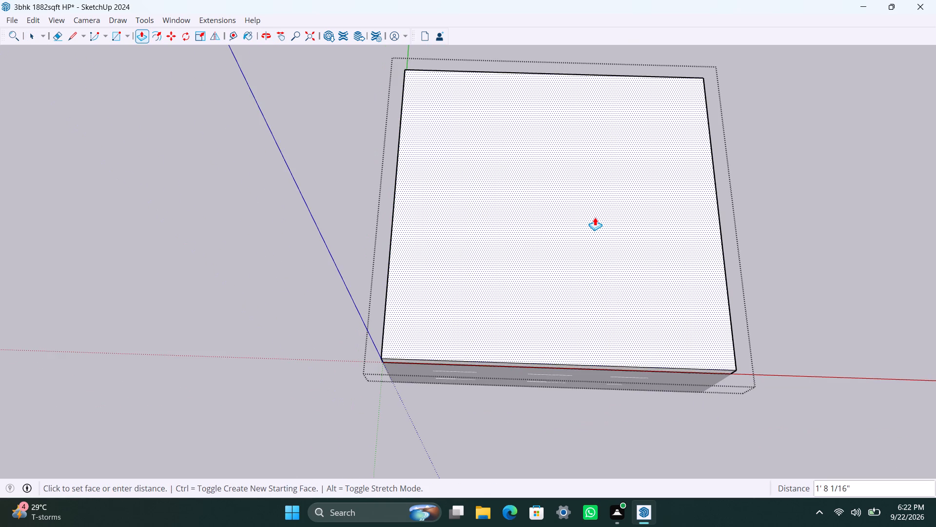
type("6\"")
key("Return")
key("space")
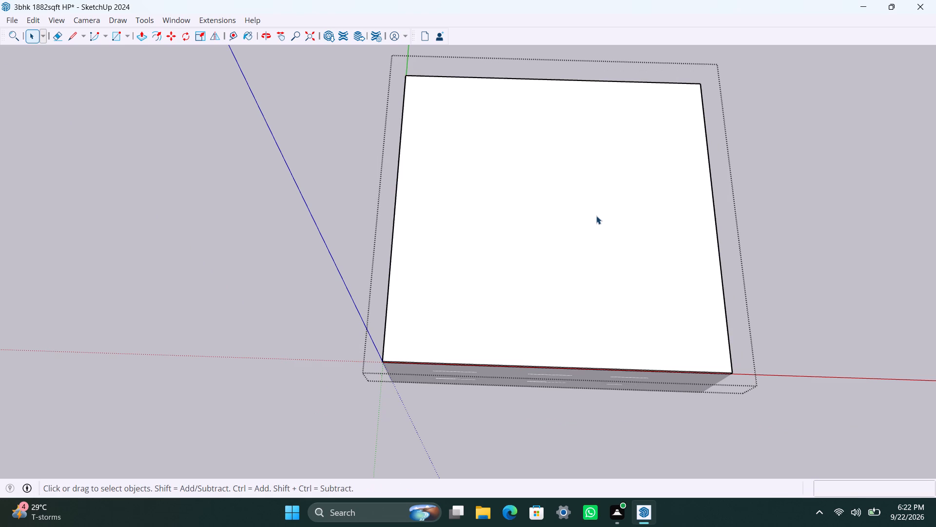
left_click(780, 291)
Examine the house's exterior with the roof slab in place, checking the front windows and the side door.
scroll(642, 361, "down", 4)
middle_click_drag(543, 291, 407, 0)
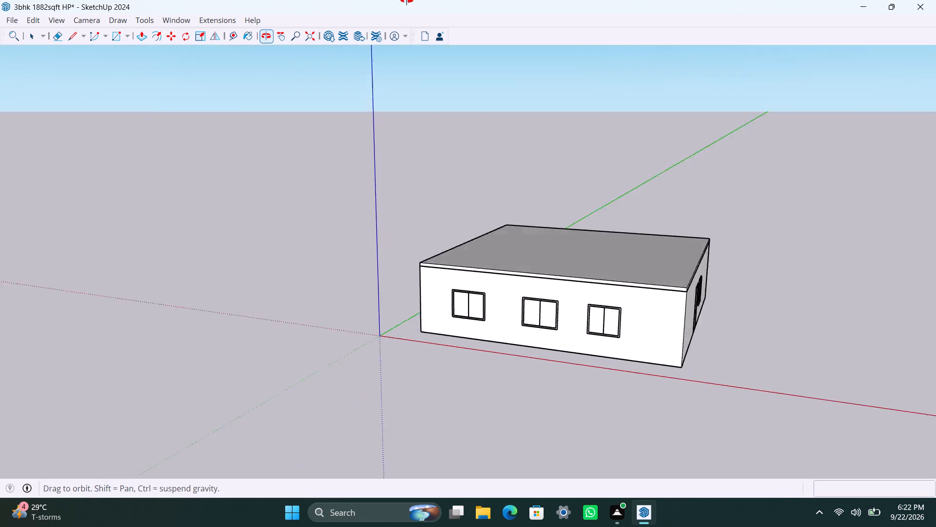
middle_click_drag(407, 0, 399, 15)
scroll(573, 454, "up", 3)
scroll(600, 332, "up", 4)
scroll(579, 285, "up", 2)
scroll(588, 223, "down", 3)
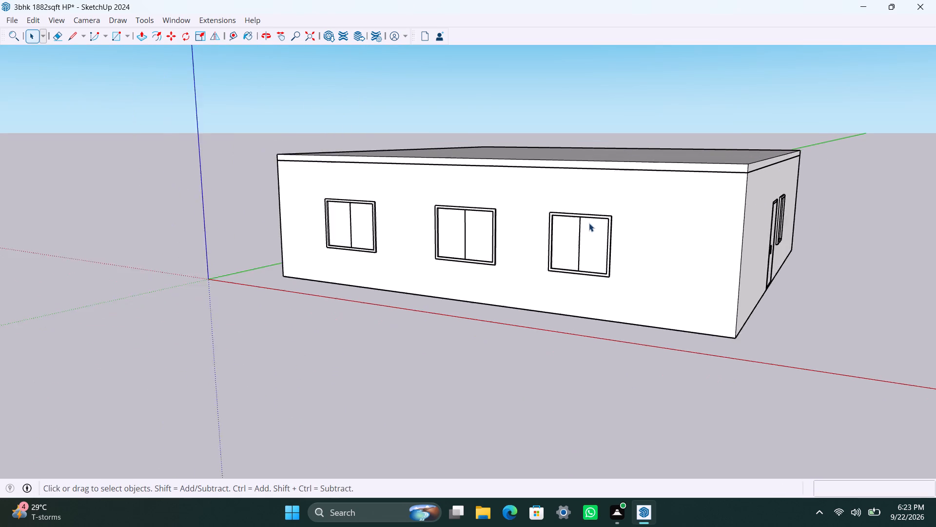
scroll(589, 223, "down", 8)
middle_click_drag(638, 206, 318, 270)
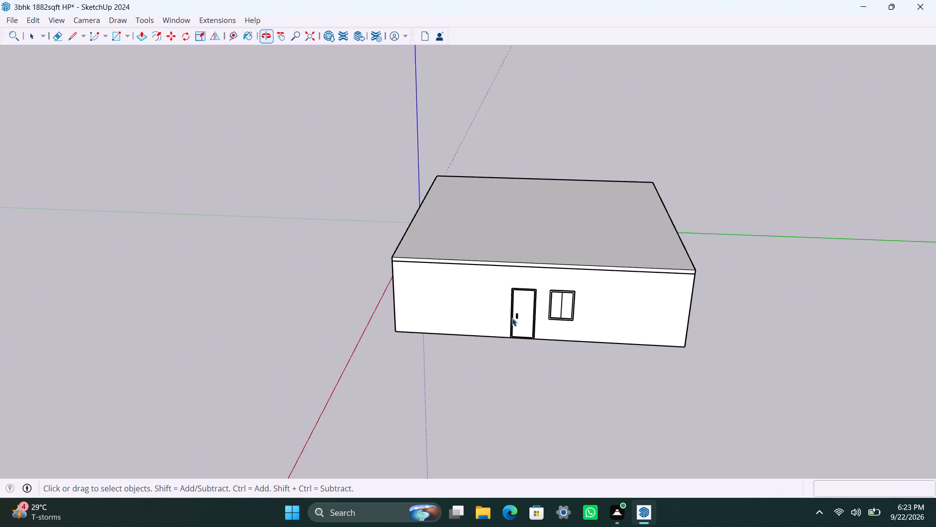
scroll(529, 286, "up", 3)
middle_click_drag(496, 248, 466, 298)
Move the roof slab about 54' 7" away from the house to expose the rooms, and deselect it.
left_click(466, 298)
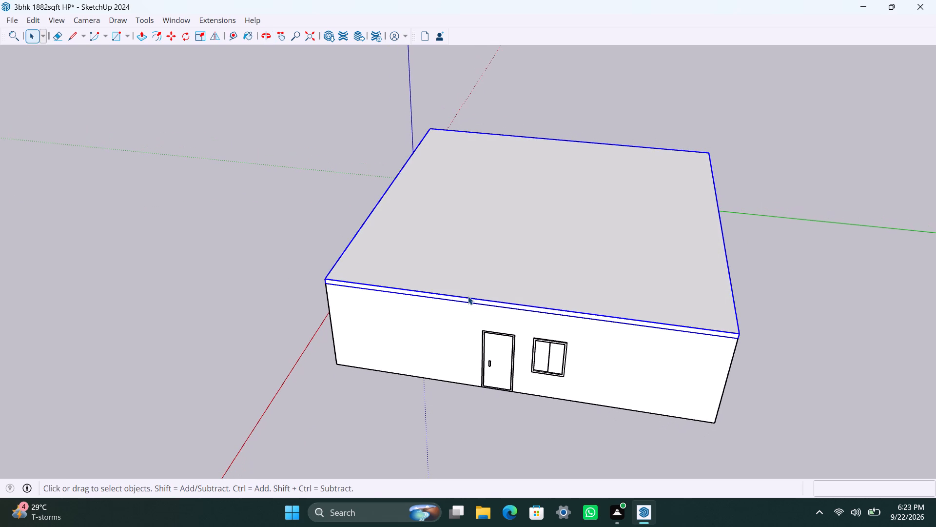
key("m")
left_click(468, 296)
left_click(844, 163)
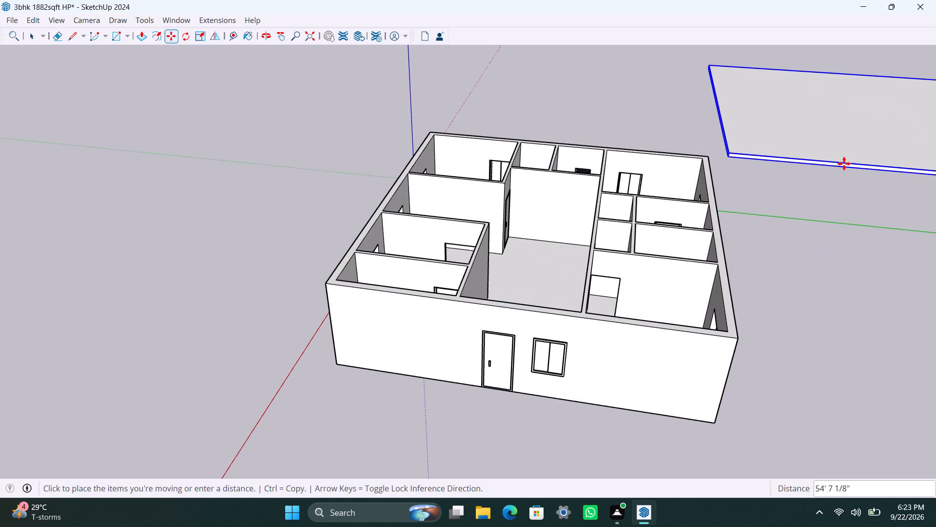
key("space")
left_click(819, 241)
Examine the rooms, doors and windows of the open house from above.
scroll(626, 205, "down", 4)
middle_click_drag(595, 192, 662, 391)
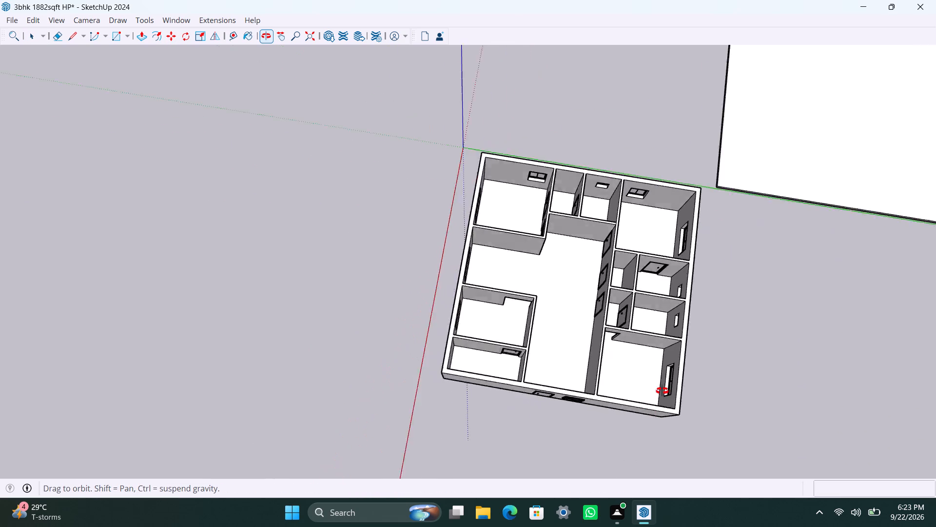
middle_click_drag(662, 391, 663, 391)
scroll(654, 370, "up", 2)
middle_click_drag(585, 311, 392, 280)
scroll(427, 318, "up", 3)
middle_click_drag(385, 294, 387, 297, "shift")
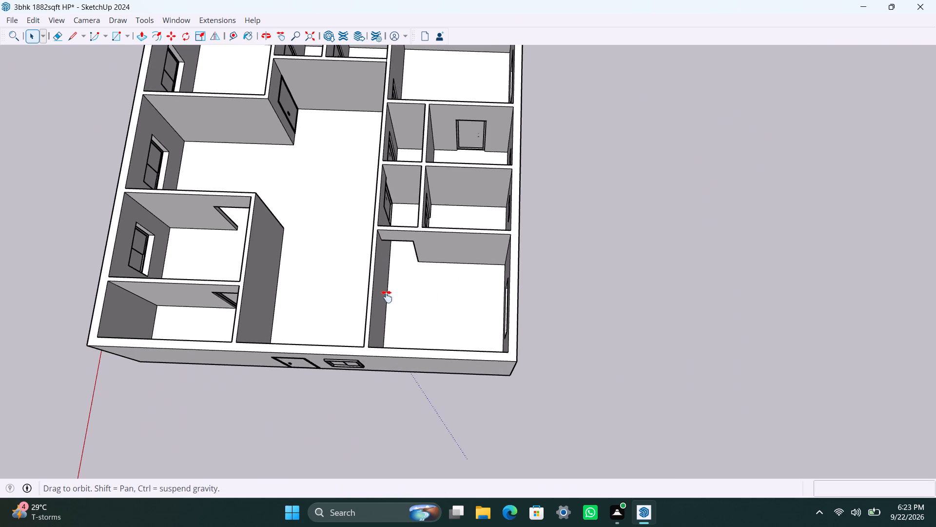
middle_click_drag(387, 297, 493, 314, "shift")
scroll(465, 222, "down", 4)
scroll(415, 261, "up", 2)
middle_click_drag(419, 254, 417, 217)
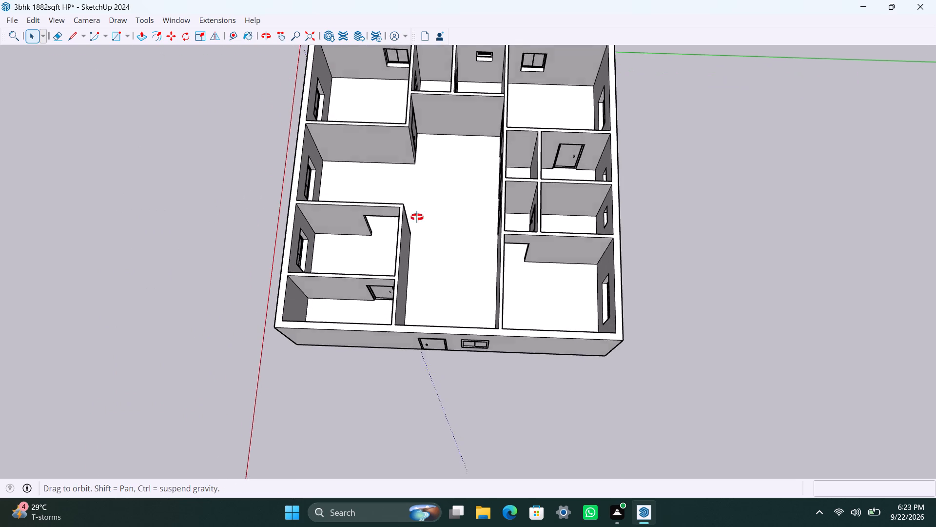
middle_click_drag(417, 217, 432, 232)
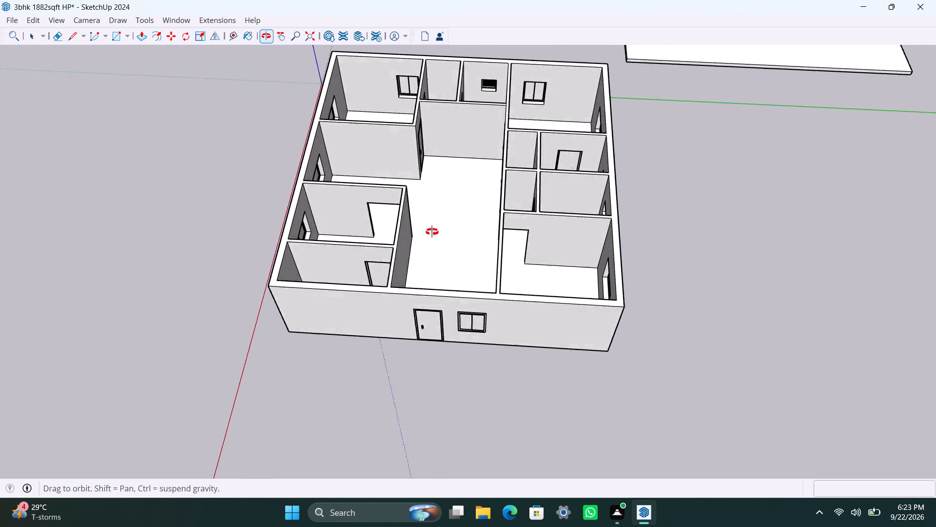
middle_click_drag(432, 232, 427, 359)
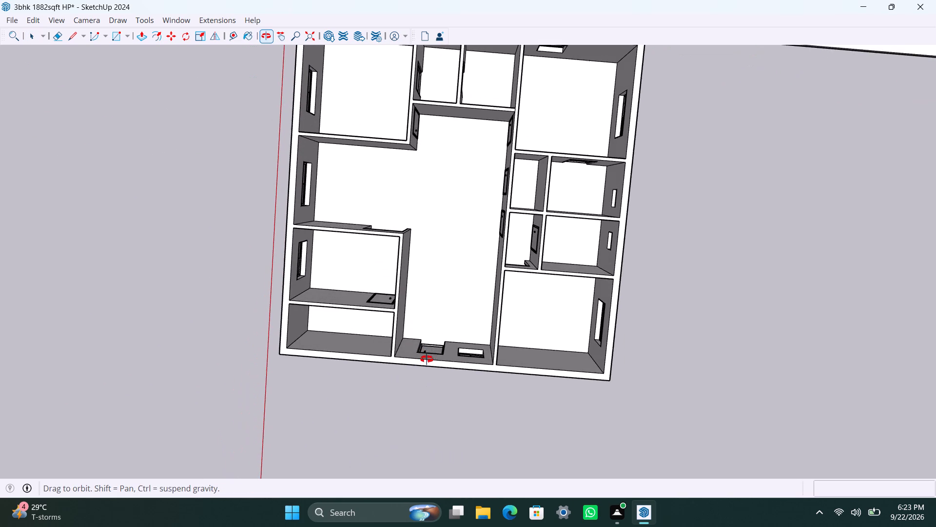
middle_click_drag(427, 359, 428, 344)
Switch to the standard top view of the floor plan and save the model.
left_click(61, 19)
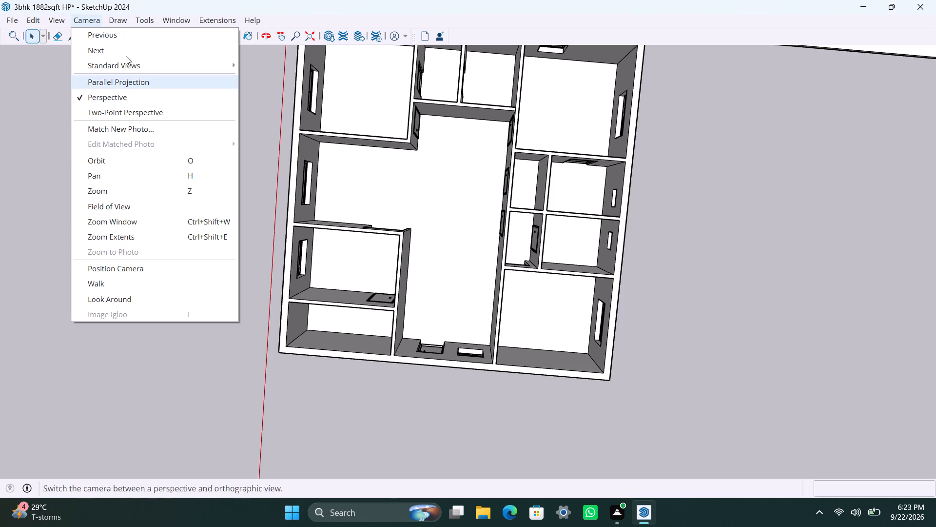
left_click(136, 64)
left_click(260, 68)
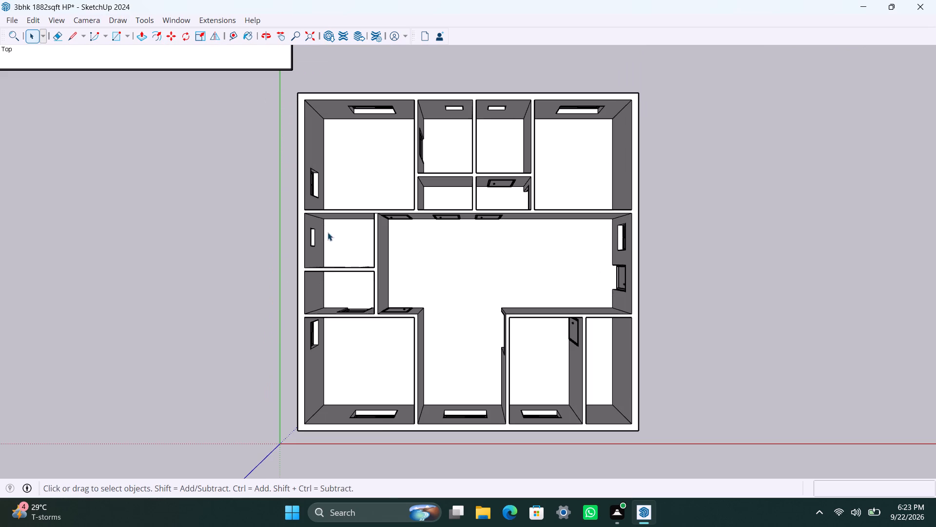
scroll(462, 341, "up", 1)
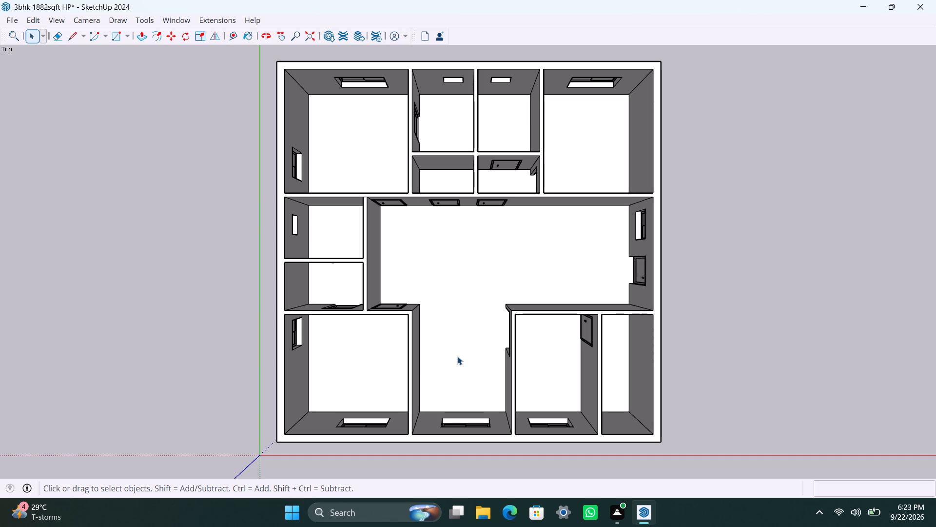
key("ctrl+s")
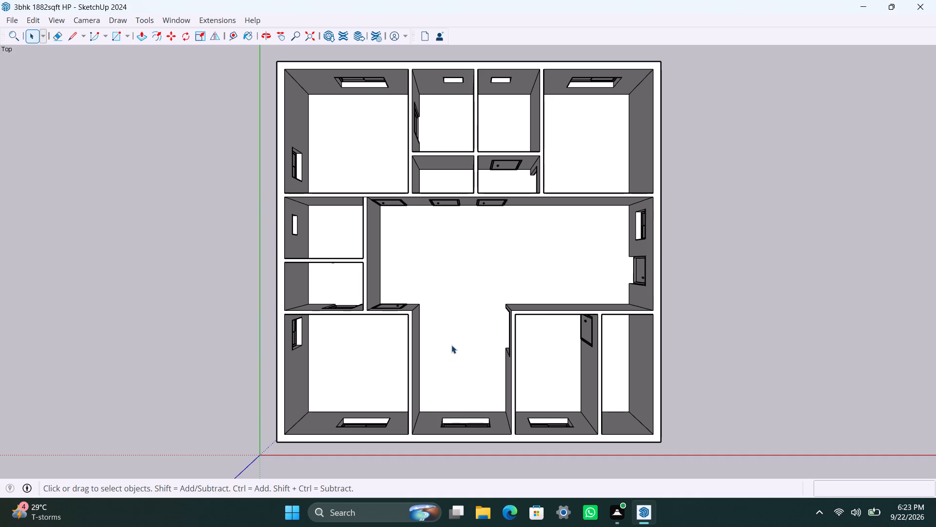
Open the house group and push its wall-top face down, entering a distance of 4'.
left_click(279, 313)
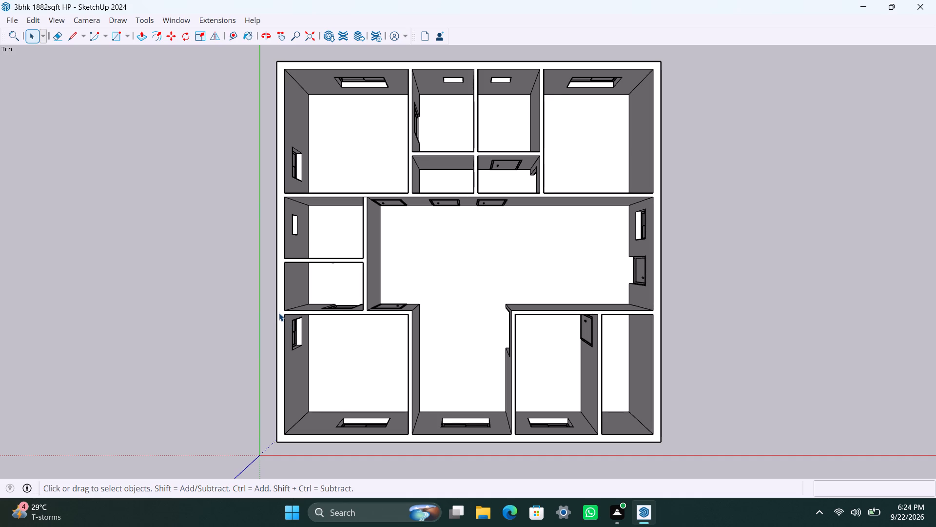
triple_click(279, 313)
left_click(279, 313)
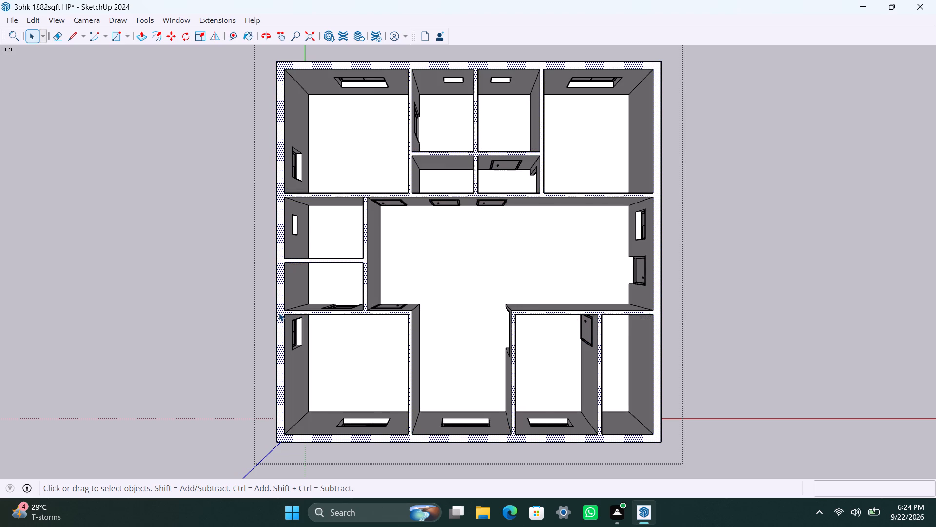
key("p")
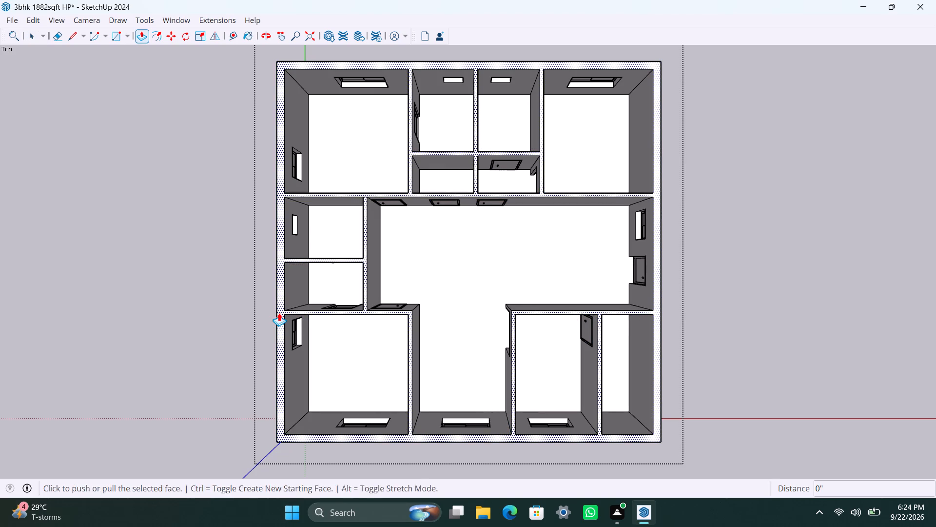
left_click(279, 313)
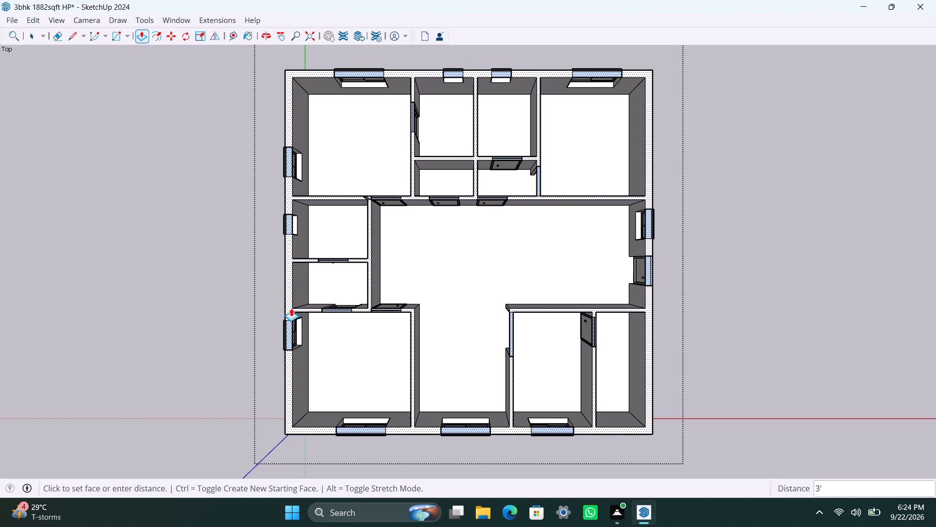
type("4'")
key("Return")
key("space")
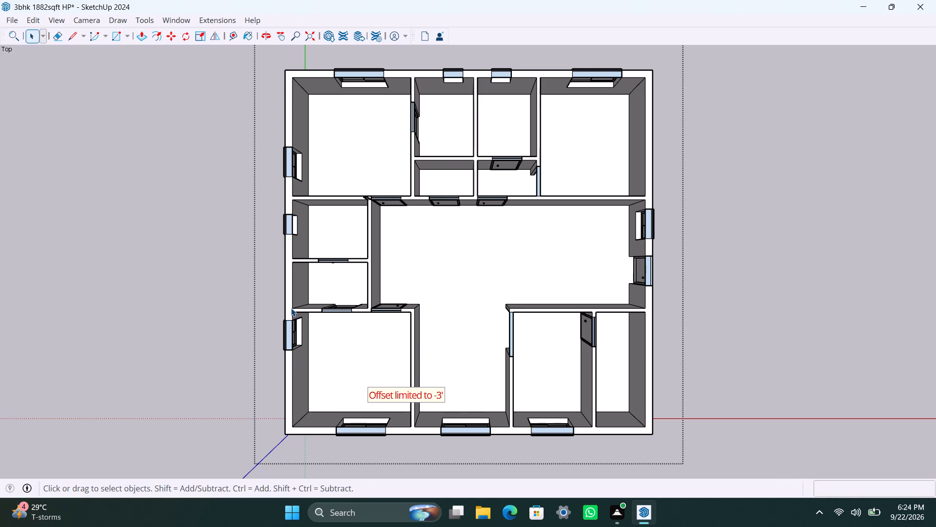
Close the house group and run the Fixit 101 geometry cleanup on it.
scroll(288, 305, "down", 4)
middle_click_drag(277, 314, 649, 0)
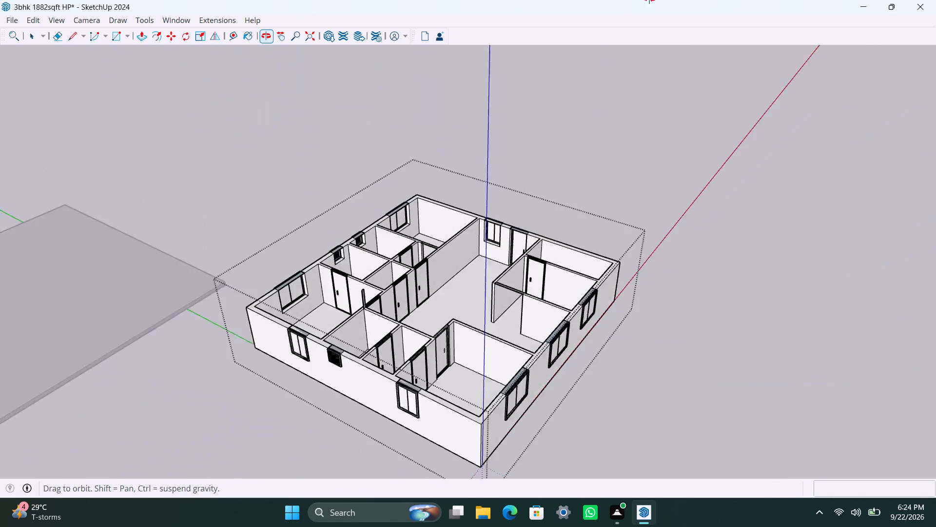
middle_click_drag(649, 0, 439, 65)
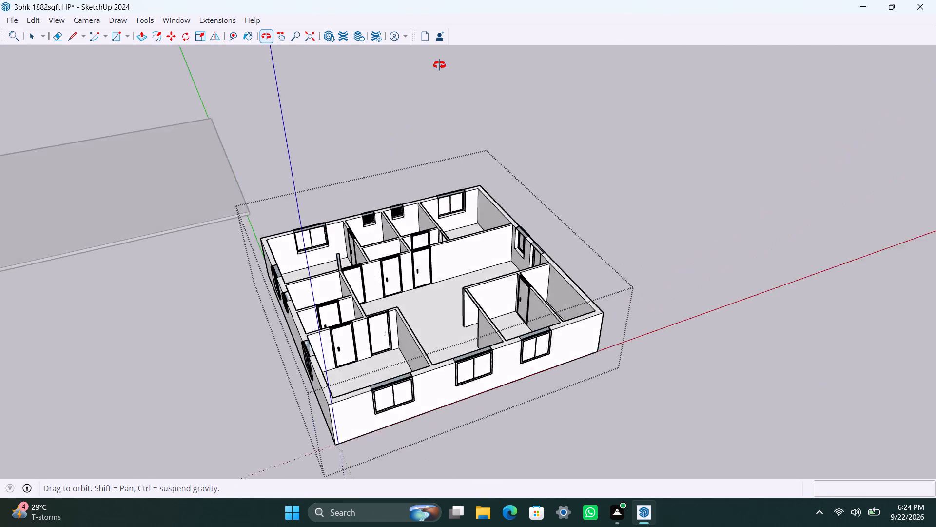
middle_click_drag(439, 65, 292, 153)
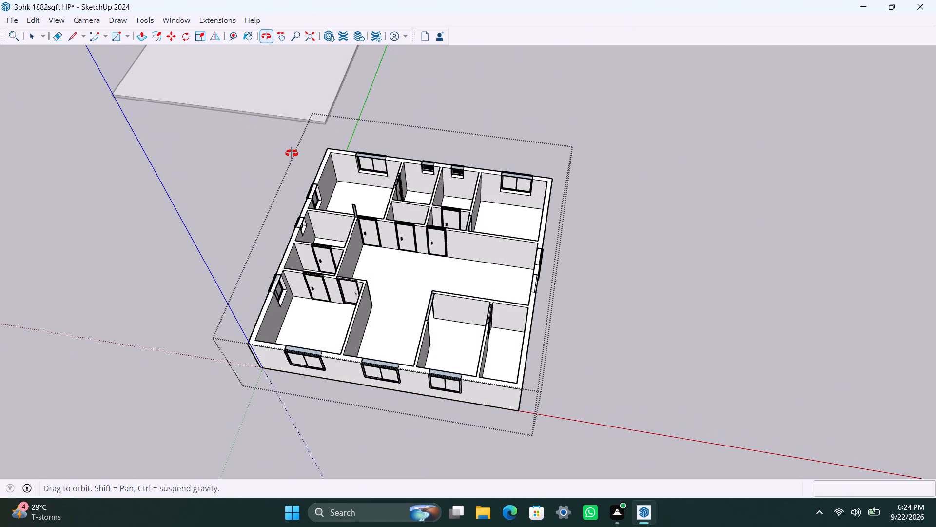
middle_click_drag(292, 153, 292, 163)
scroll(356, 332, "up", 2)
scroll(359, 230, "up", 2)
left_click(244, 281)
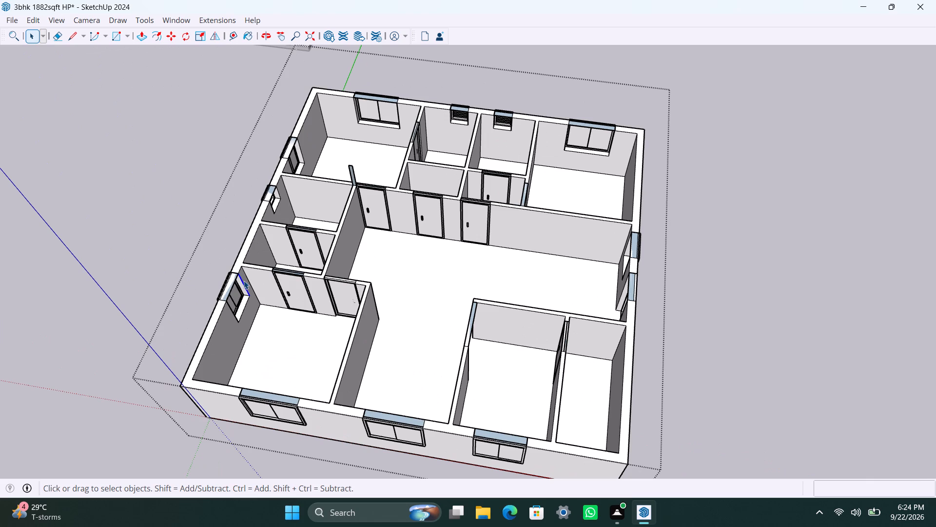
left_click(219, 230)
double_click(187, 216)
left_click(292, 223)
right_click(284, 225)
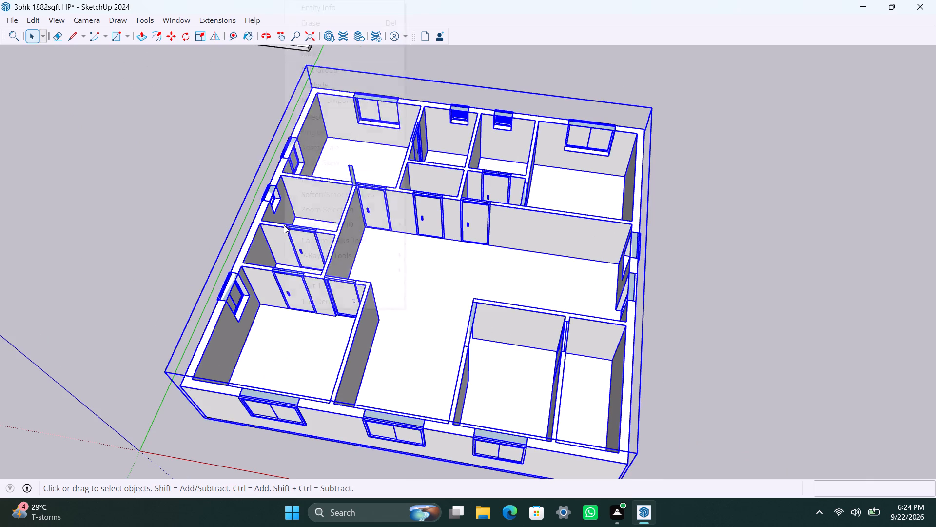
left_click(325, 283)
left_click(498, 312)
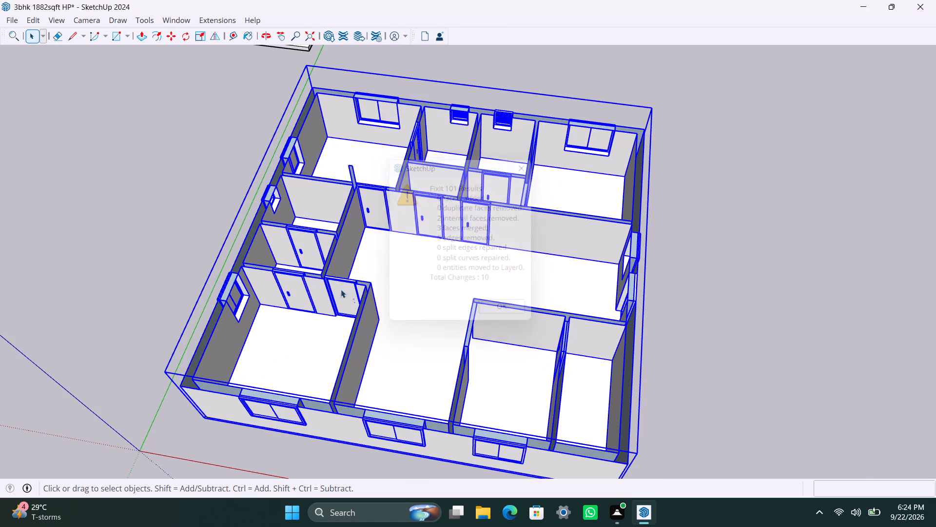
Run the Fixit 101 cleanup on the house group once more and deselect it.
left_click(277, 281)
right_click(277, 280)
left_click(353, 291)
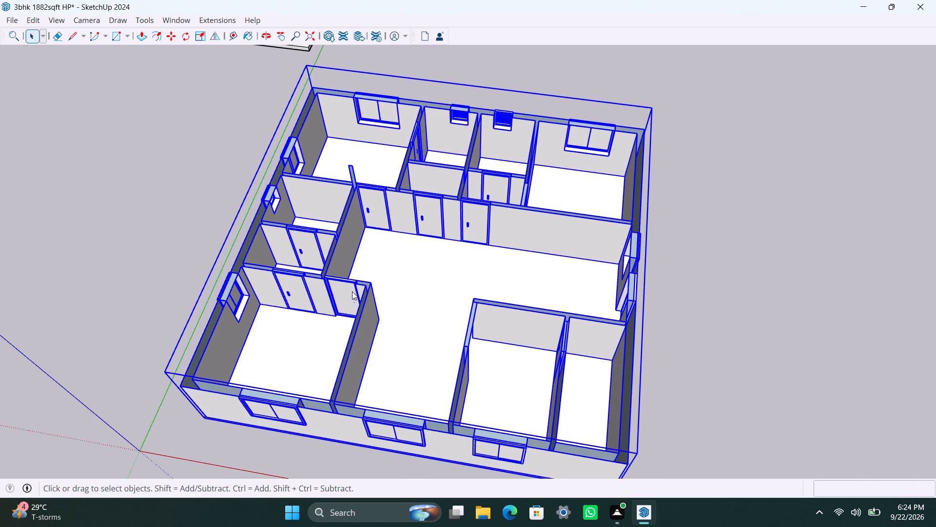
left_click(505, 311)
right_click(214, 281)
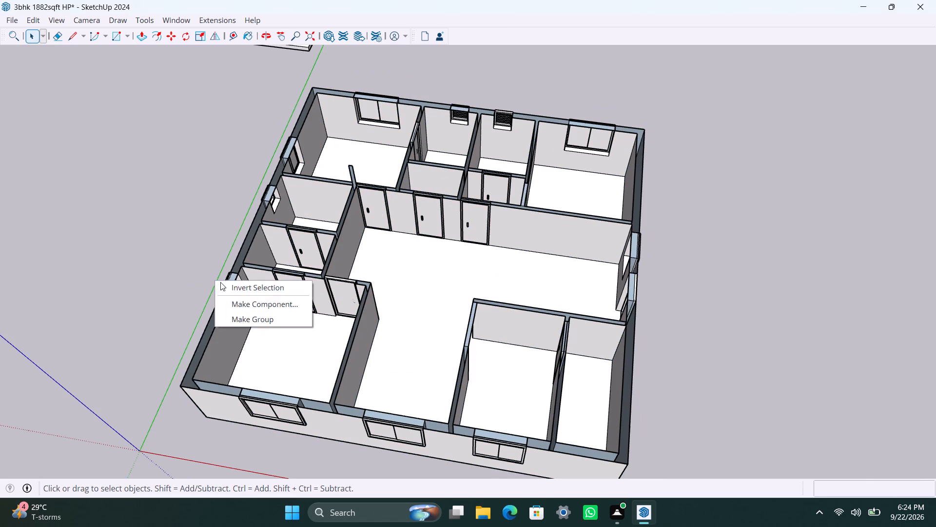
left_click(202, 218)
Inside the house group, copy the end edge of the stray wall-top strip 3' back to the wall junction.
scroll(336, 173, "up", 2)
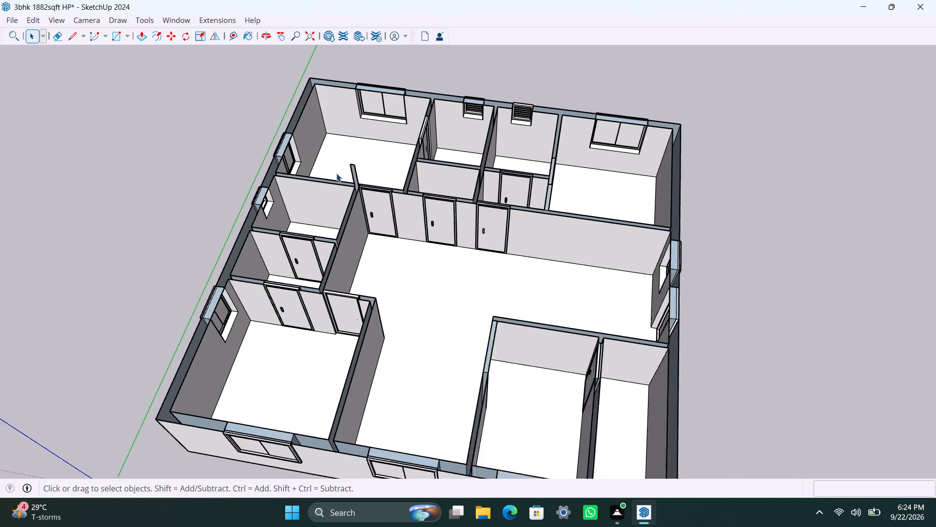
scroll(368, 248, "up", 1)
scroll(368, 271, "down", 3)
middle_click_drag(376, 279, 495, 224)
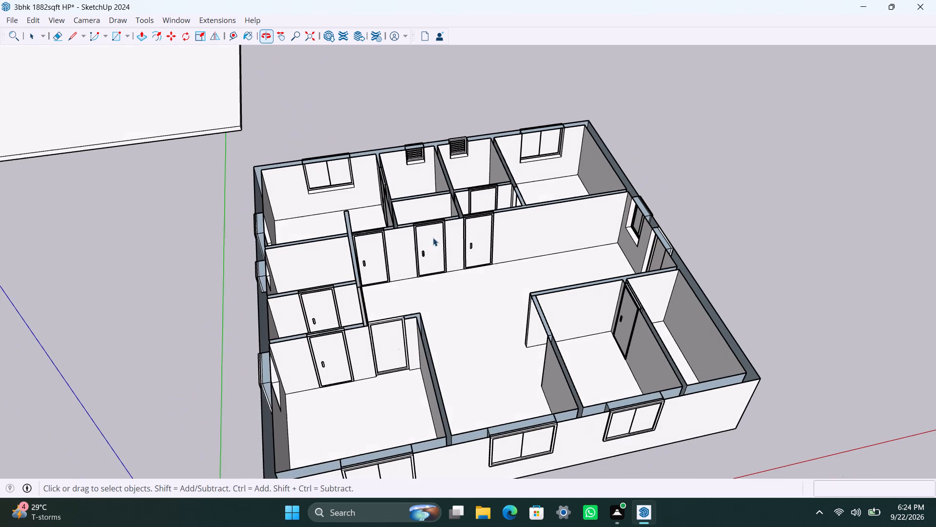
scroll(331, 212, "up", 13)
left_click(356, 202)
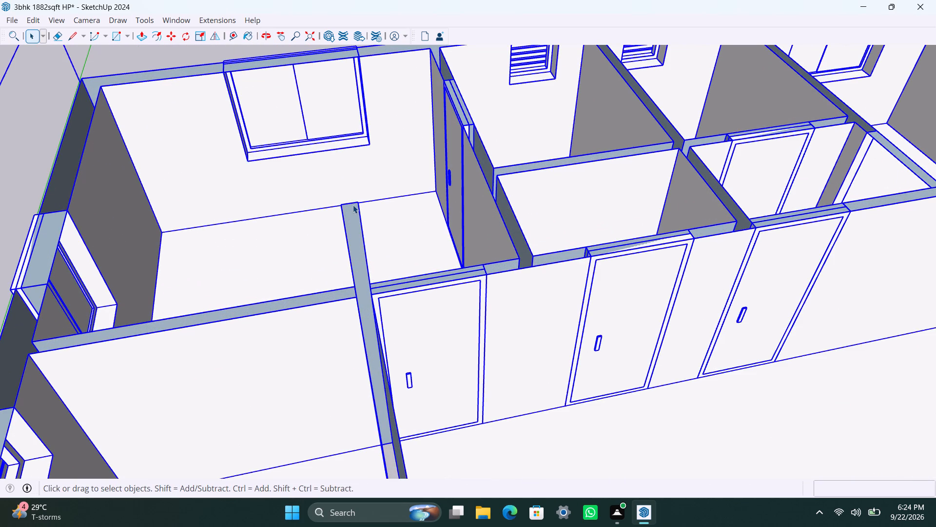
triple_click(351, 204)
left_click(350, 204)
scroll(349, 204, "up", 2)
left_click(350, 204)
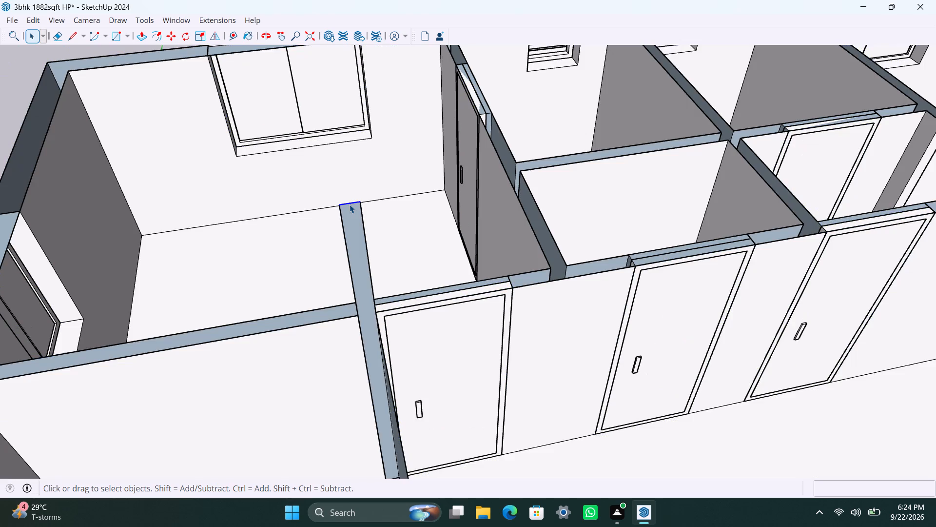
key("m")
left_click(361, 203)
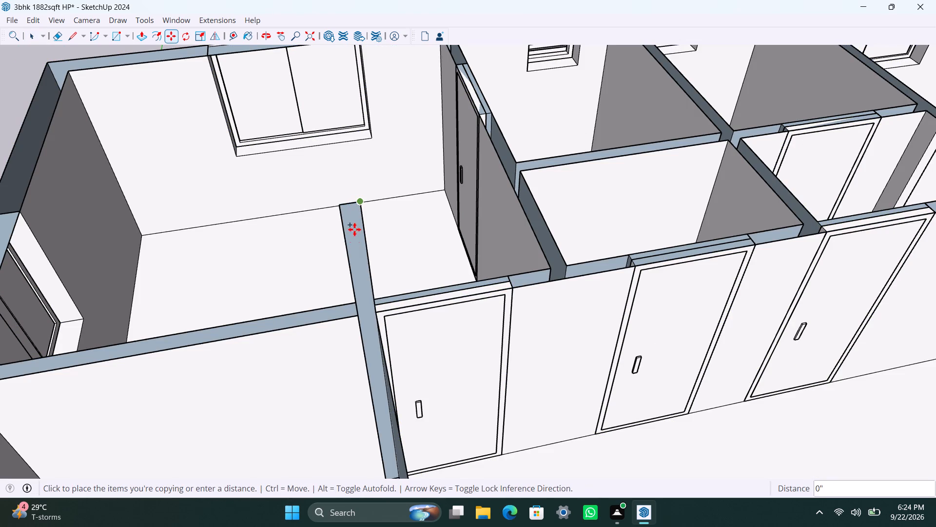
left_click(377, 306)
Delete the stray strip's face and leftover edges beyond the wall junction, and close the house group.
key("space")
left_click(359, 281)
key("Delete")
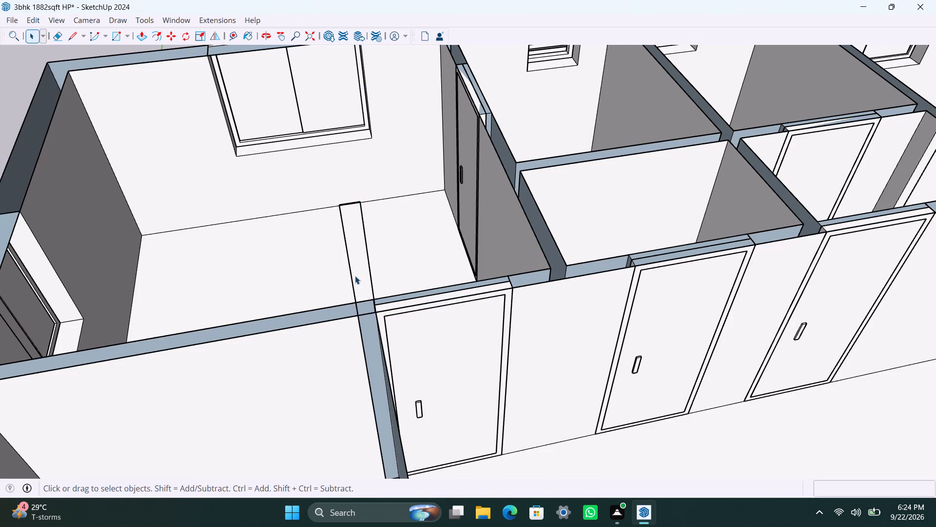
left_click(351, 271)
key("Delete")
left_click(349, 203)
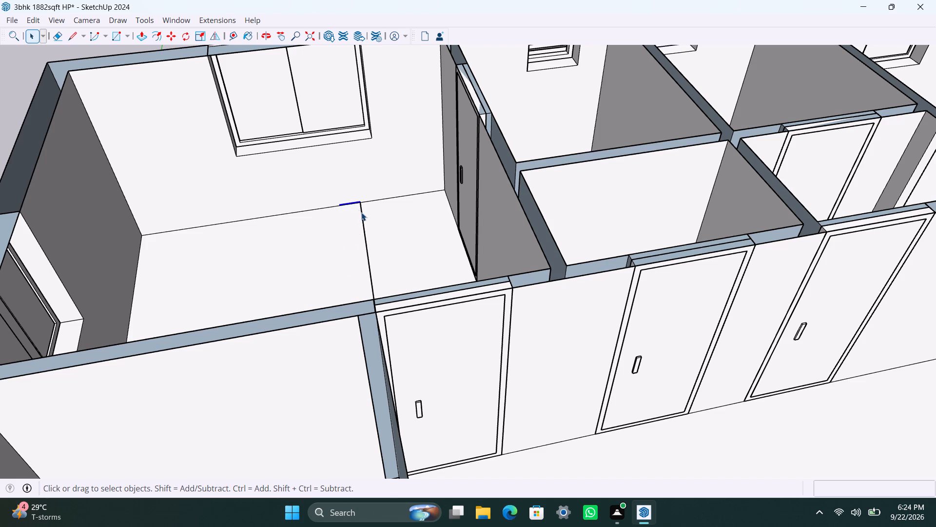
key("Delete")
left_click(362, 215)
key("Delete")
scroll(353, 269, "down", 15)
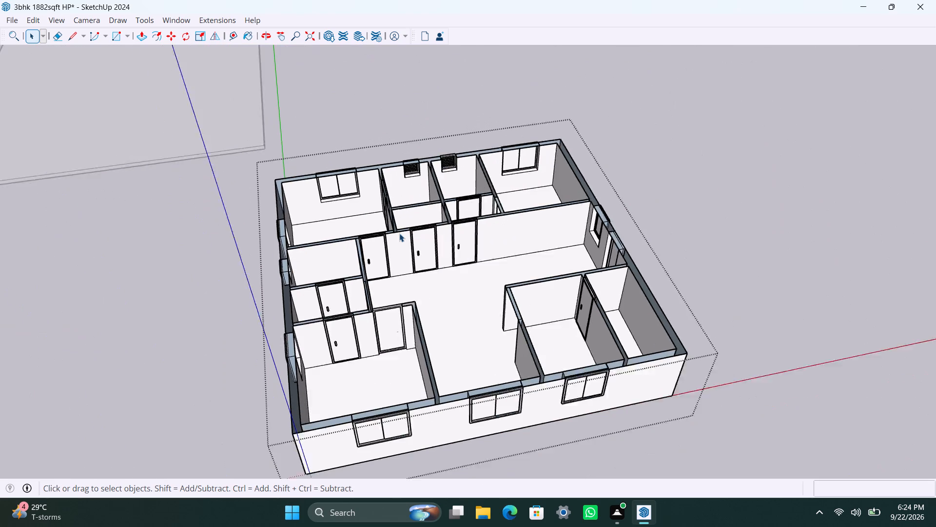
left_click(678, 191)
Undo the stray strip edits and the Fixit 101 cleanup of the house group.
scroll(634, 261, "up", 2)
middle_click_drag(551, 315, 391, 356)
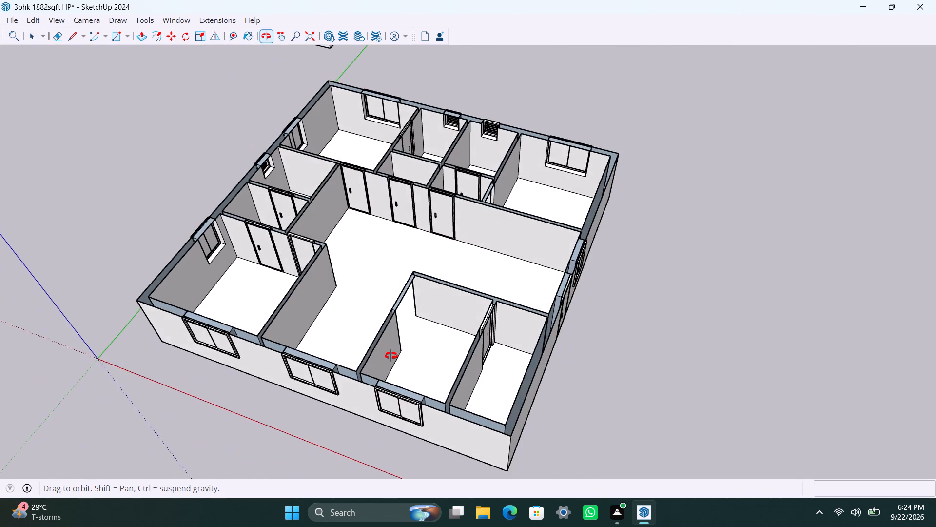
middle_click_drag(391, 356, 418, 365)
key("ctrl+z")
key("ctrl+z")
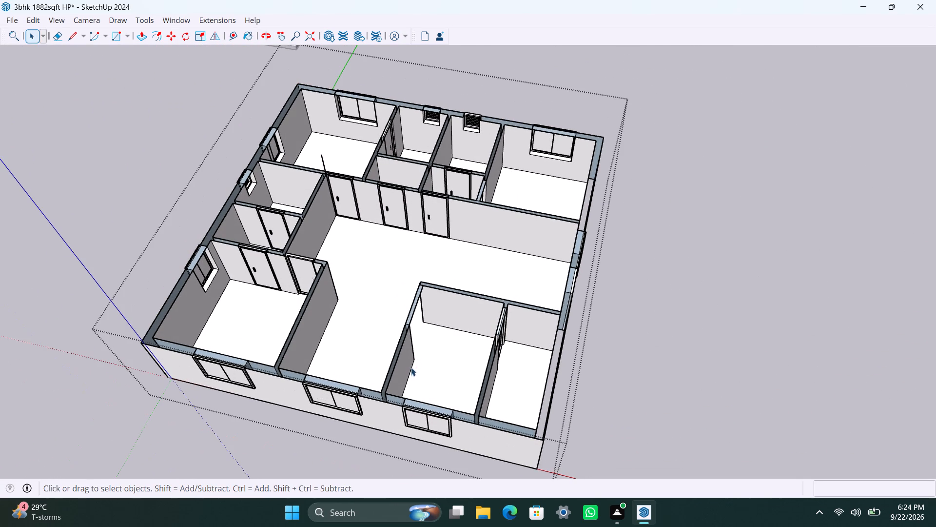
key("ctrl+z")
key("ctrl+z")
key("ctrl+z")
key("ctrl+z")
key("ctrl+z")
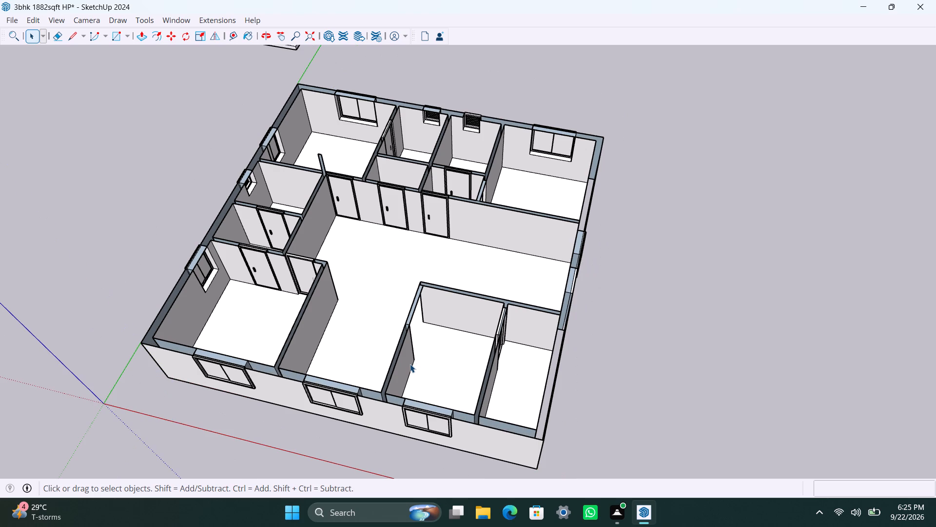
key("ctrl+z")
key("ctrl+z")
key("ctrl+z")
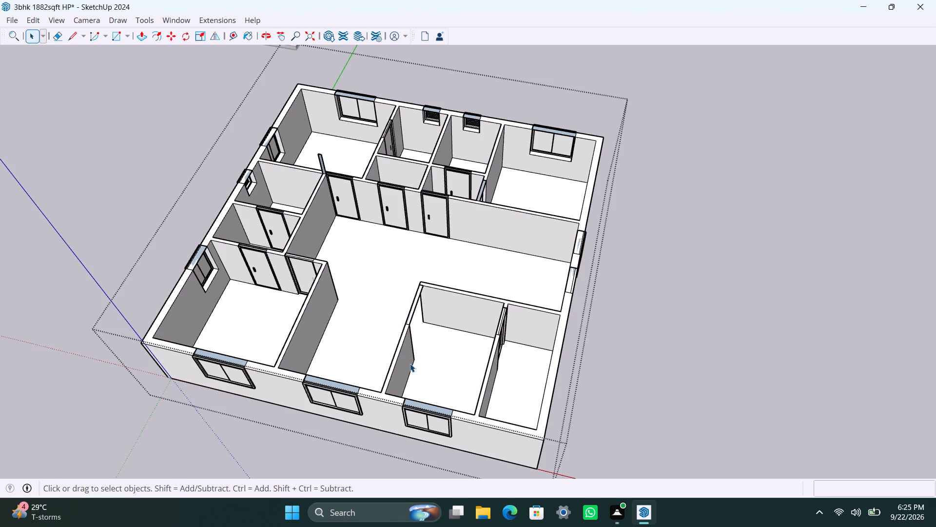
Close the house group and examine the wall tops, windows and doors from several angles.
key("space")
left_click(645, 338)
scroll(520, 335, "down", 3)
middle_click_drag(464, 367, 513, 361, "shift")
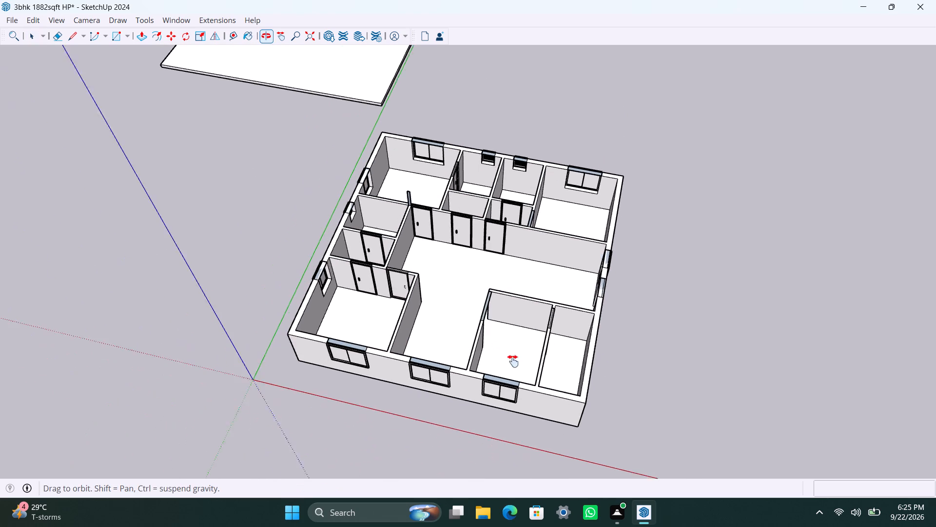
middle_click_drag(513, 361, 584, 365, "shift")
scroll(433, 320, "up", 6)
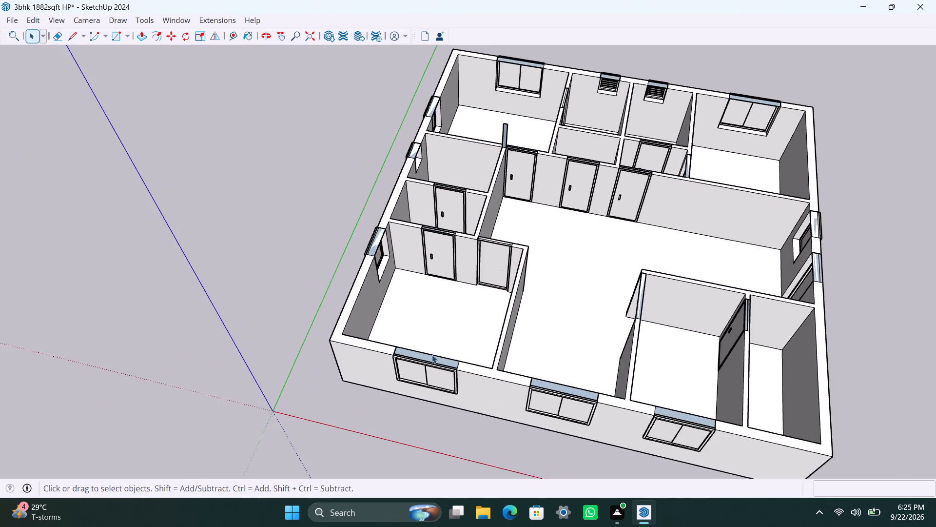
scroll(432, 355, "up", 6)
middle_click_drag(438, 379, 398, 484)
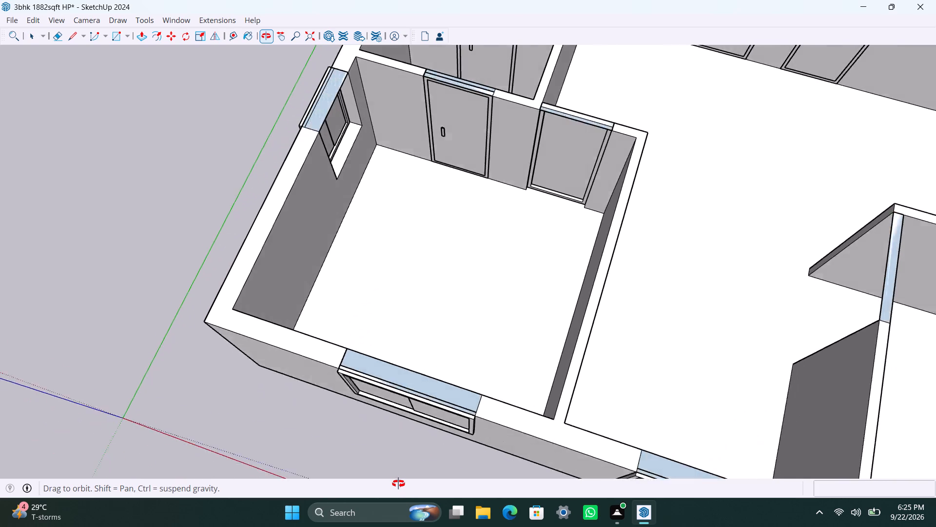
middle_click_drag(398, 484, 413, 251)
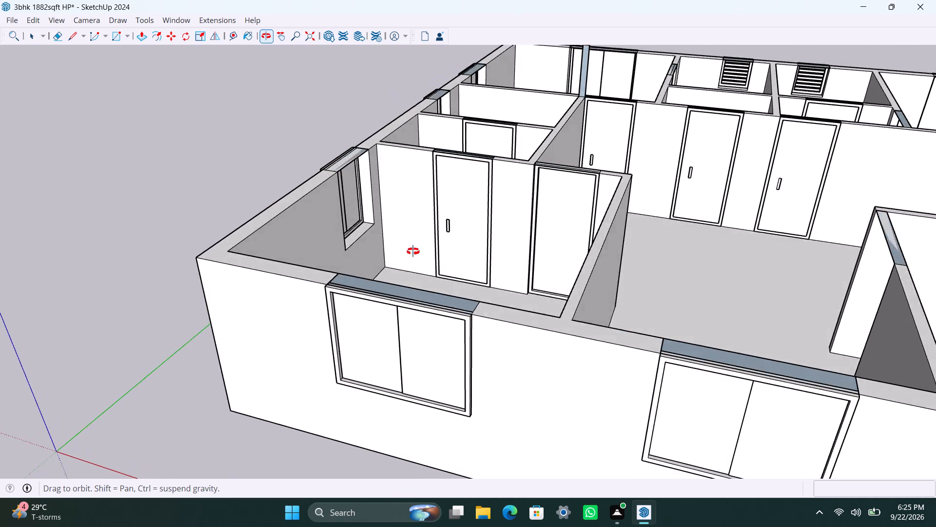
middle_click_drag(413, 251, 414, 245)
scroll(413, 286, "down", 4)
scroll(419, 286, "up", 2)
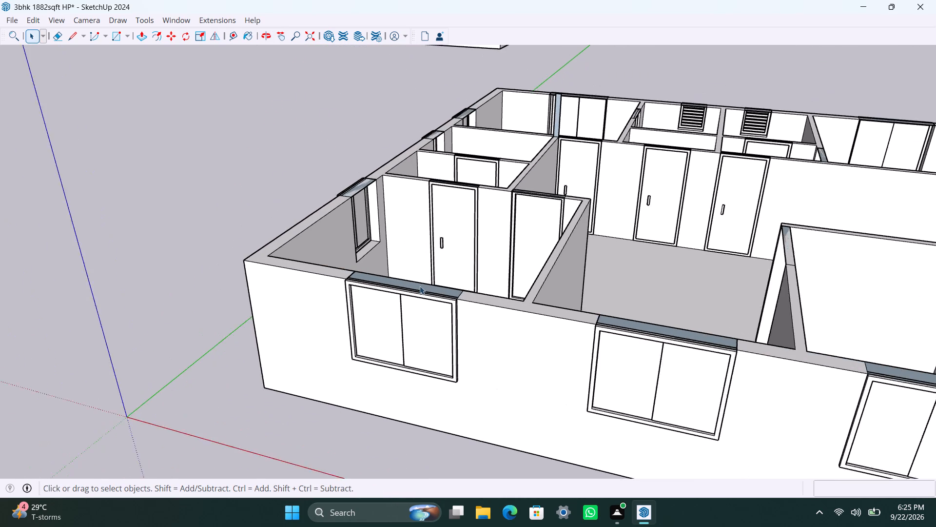
scroll(428, 281, "down", 4)
middle_click_drag(450, 270, 455, 432)
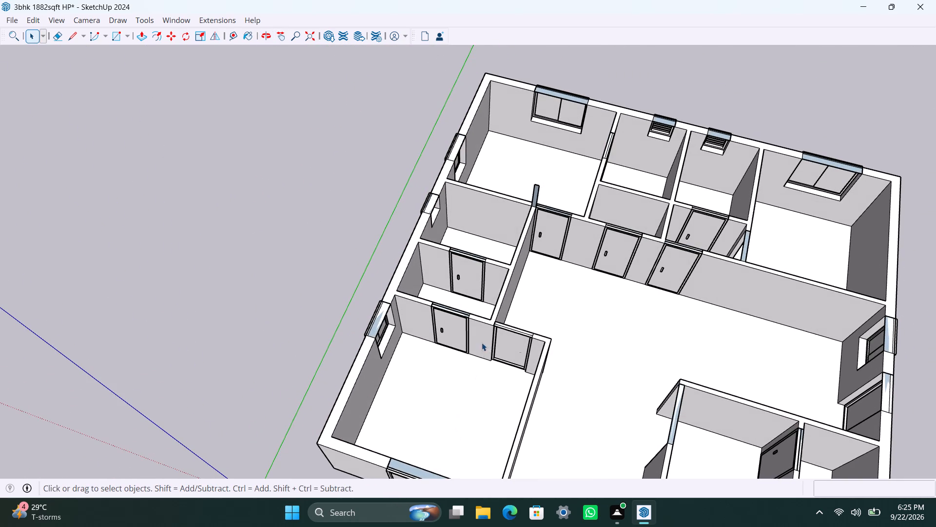
Open the house group and delete the stray wall-top strip's face and end edge beside the bedroom door.
scroll(528, 198, "up", 9)
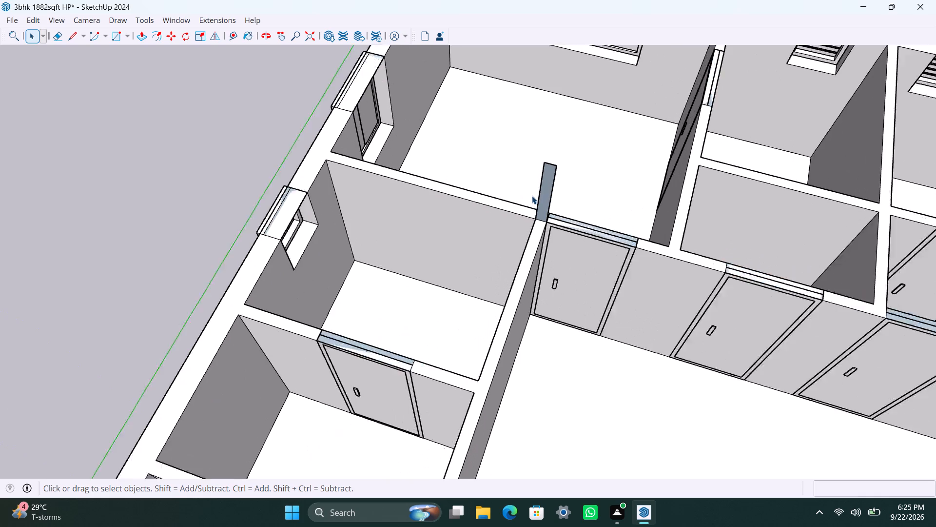
triple_click(548, 186)
triple_click(549, 185)
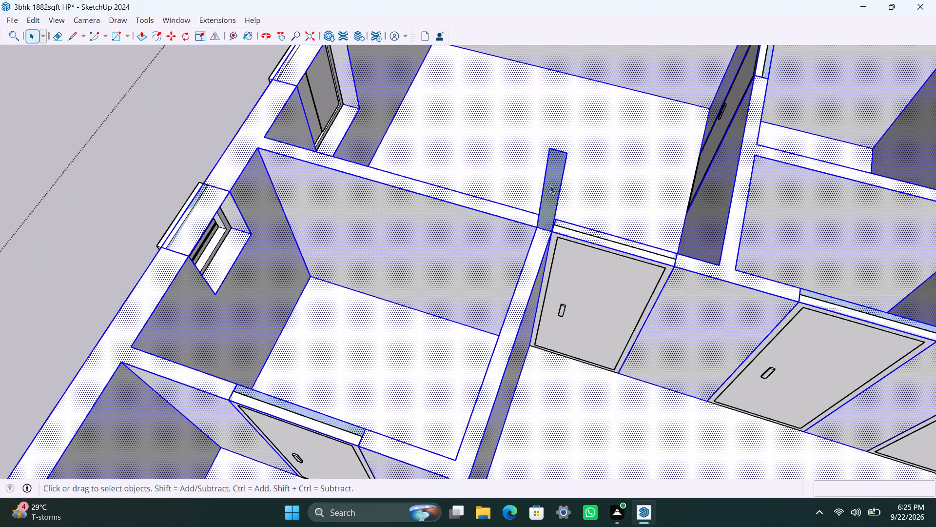
left_click(550, 185)
double_click(552, 178)
left_click(560, 155)
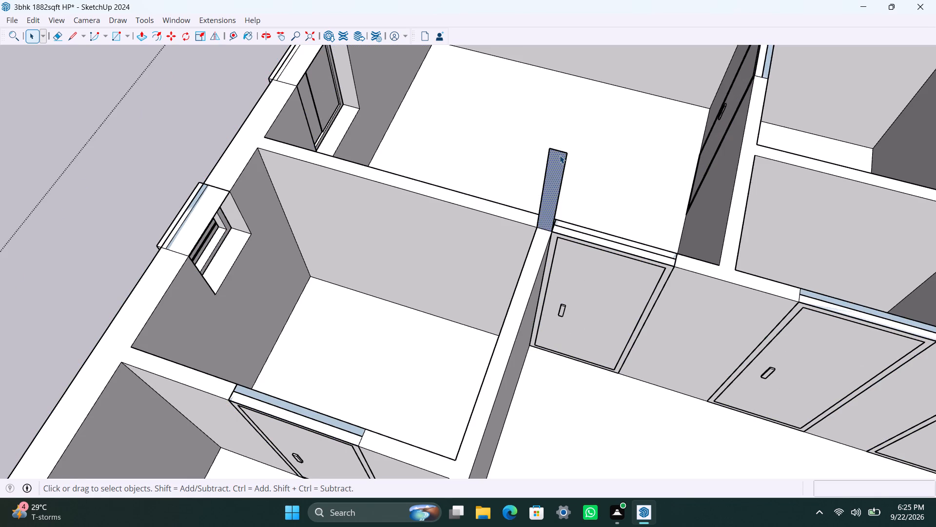
double_click(560, 155)
triple_click(560, 155)
triple_click(560, 156)
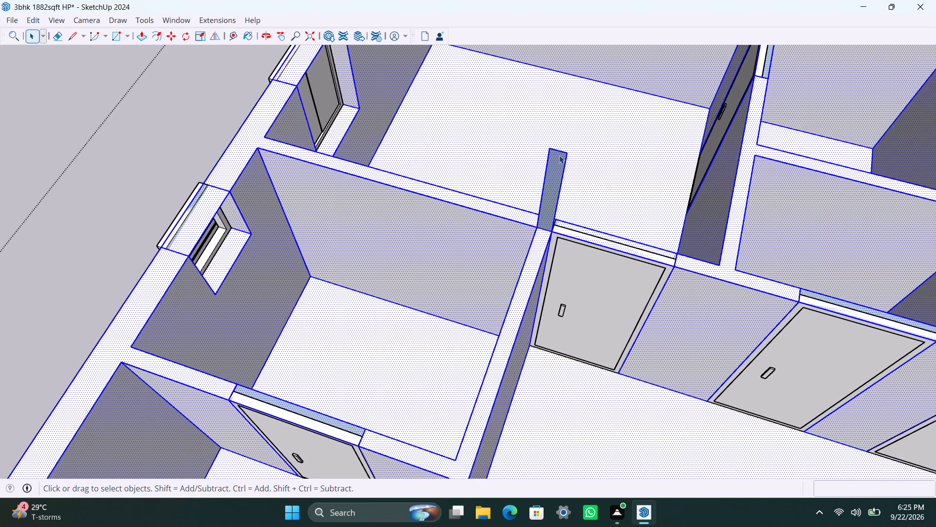
left_click(559, 154)
double_click(558, 149)
key("Delete")
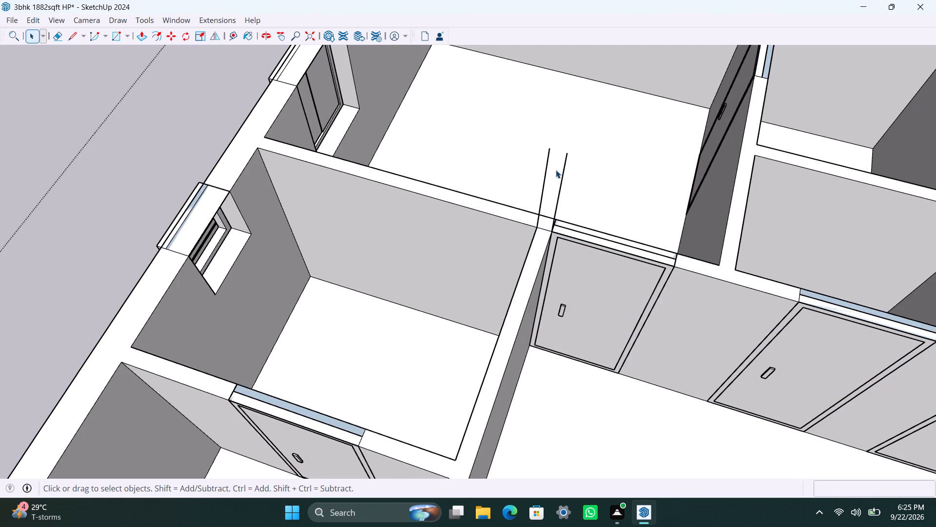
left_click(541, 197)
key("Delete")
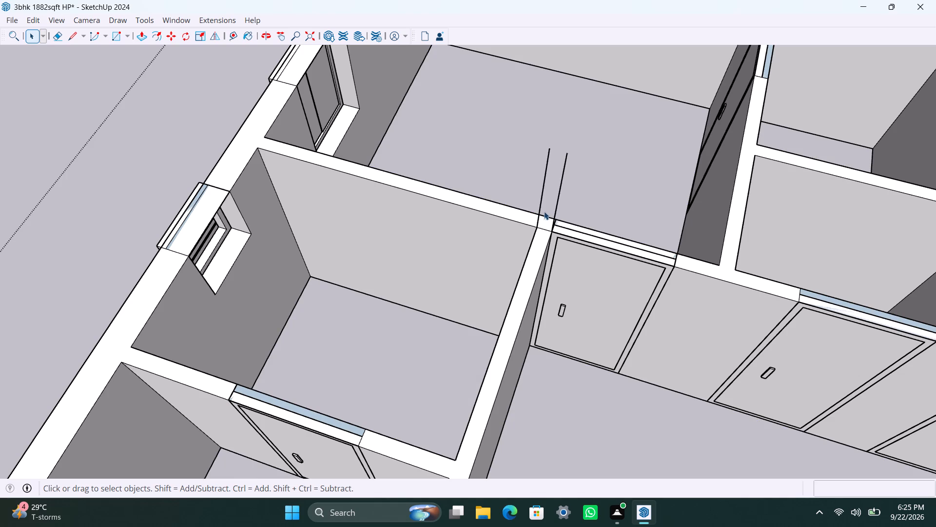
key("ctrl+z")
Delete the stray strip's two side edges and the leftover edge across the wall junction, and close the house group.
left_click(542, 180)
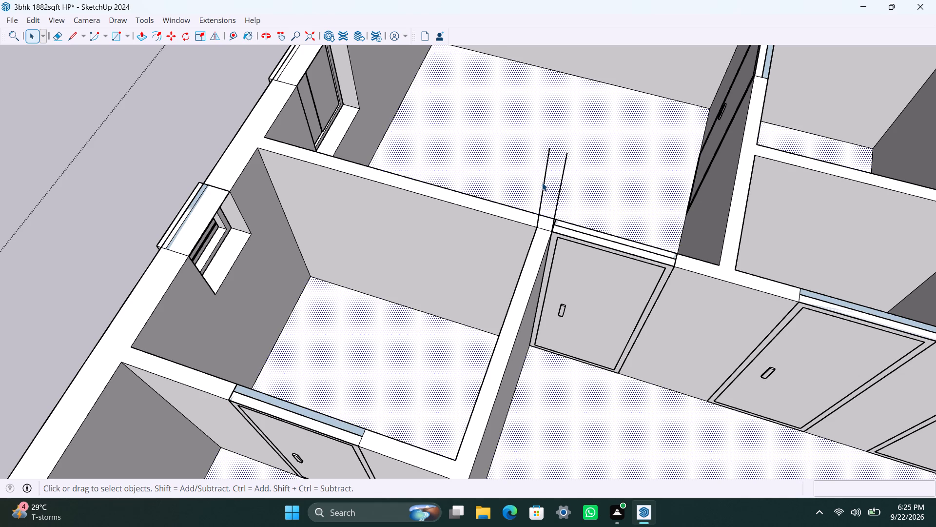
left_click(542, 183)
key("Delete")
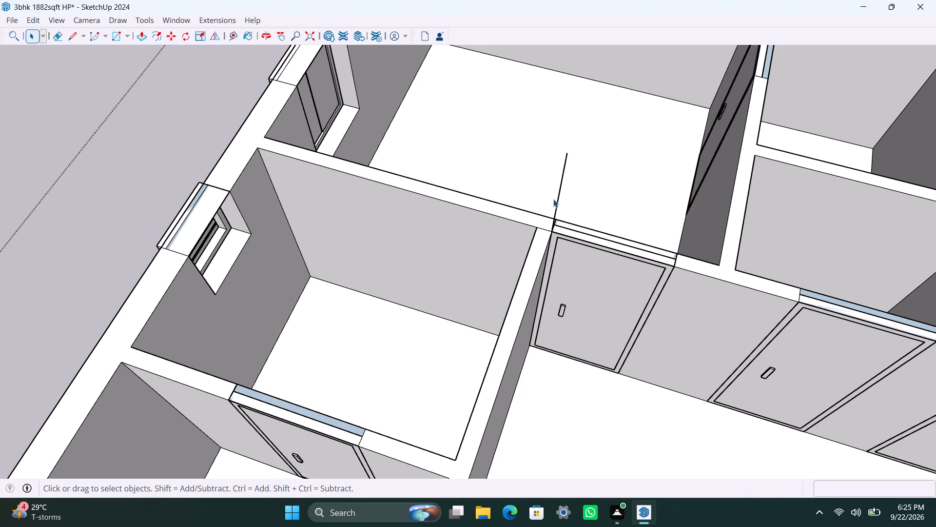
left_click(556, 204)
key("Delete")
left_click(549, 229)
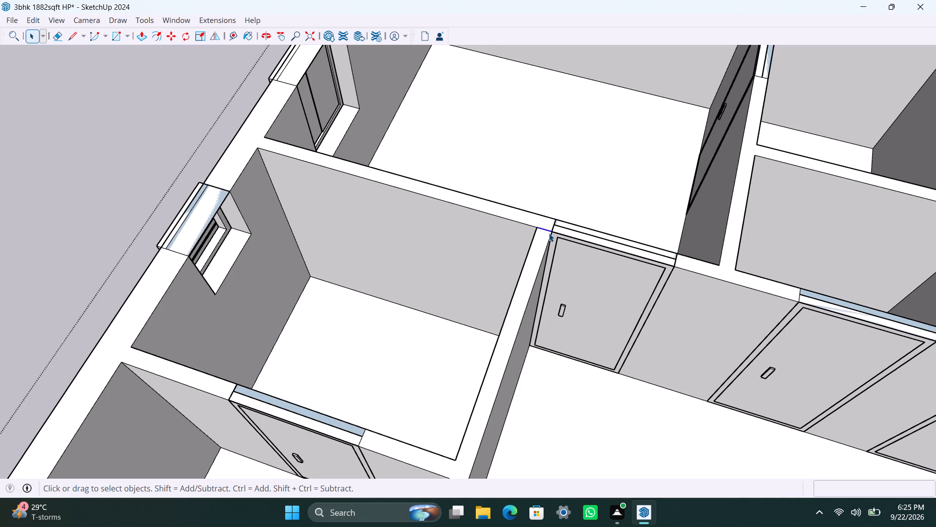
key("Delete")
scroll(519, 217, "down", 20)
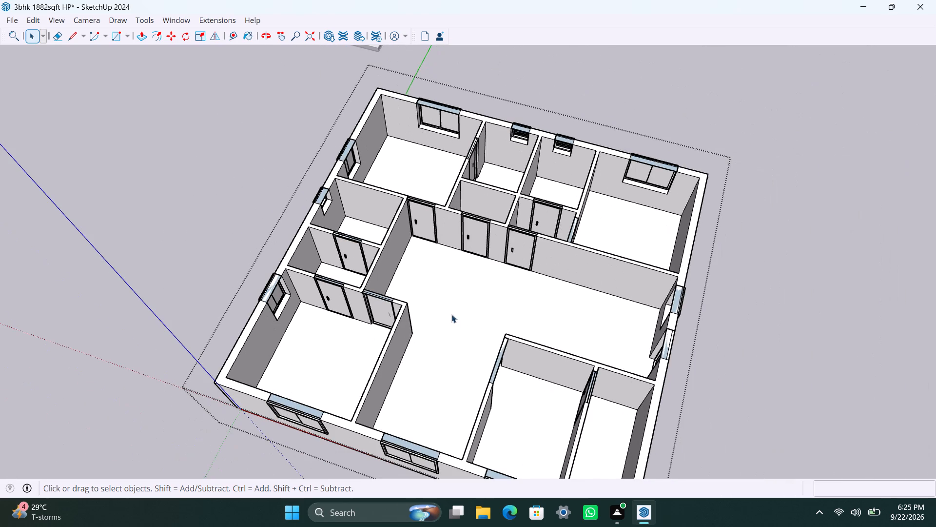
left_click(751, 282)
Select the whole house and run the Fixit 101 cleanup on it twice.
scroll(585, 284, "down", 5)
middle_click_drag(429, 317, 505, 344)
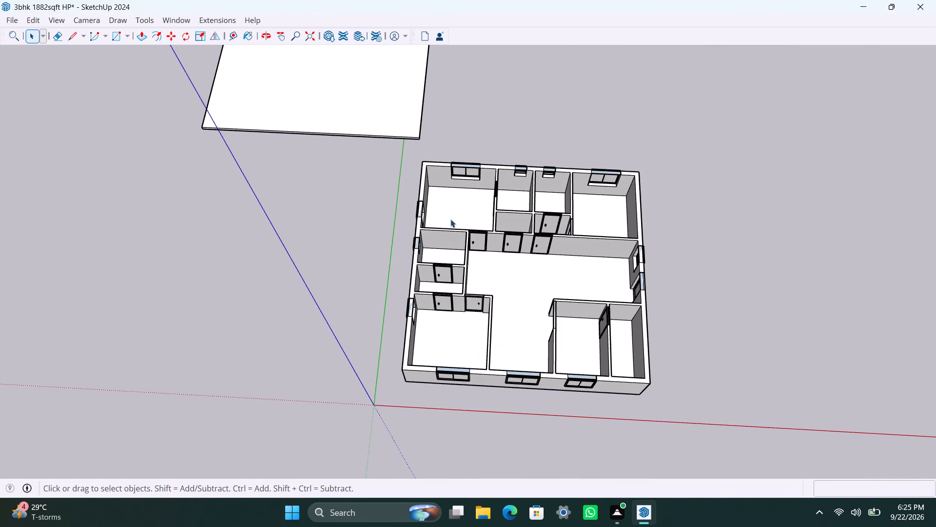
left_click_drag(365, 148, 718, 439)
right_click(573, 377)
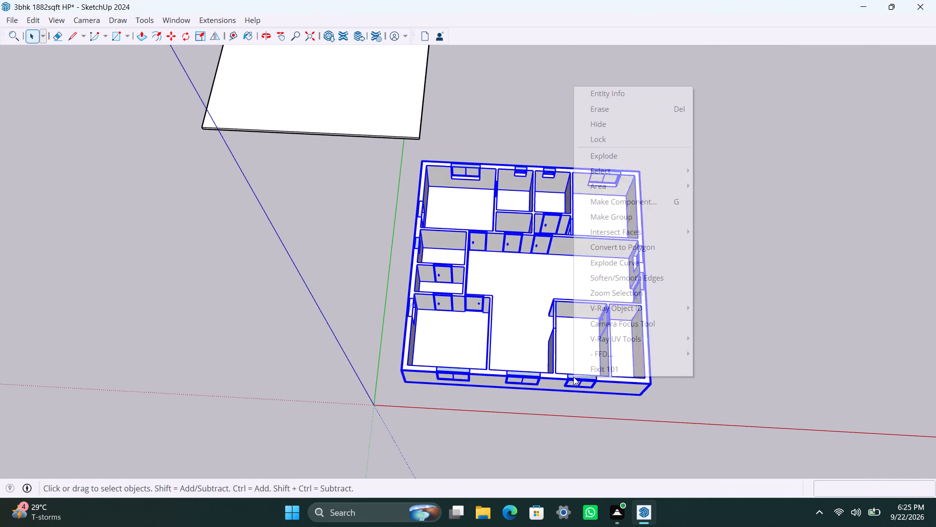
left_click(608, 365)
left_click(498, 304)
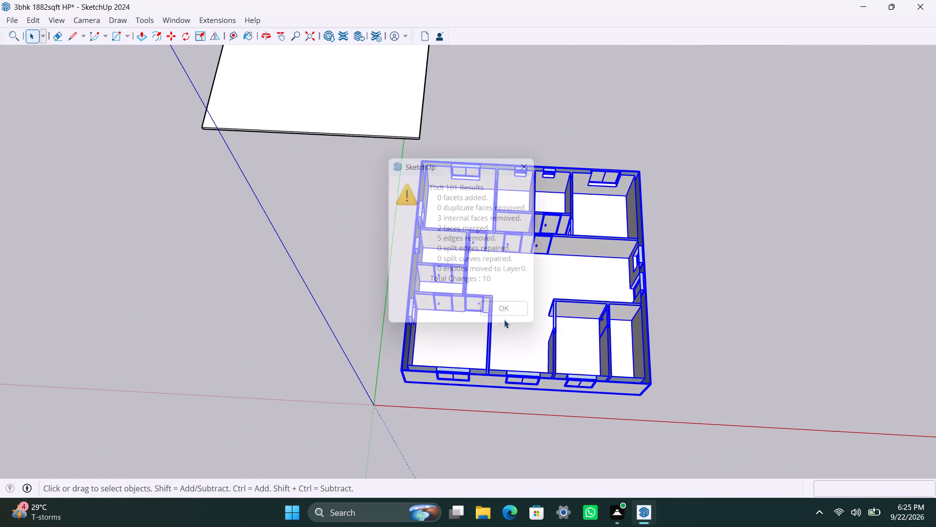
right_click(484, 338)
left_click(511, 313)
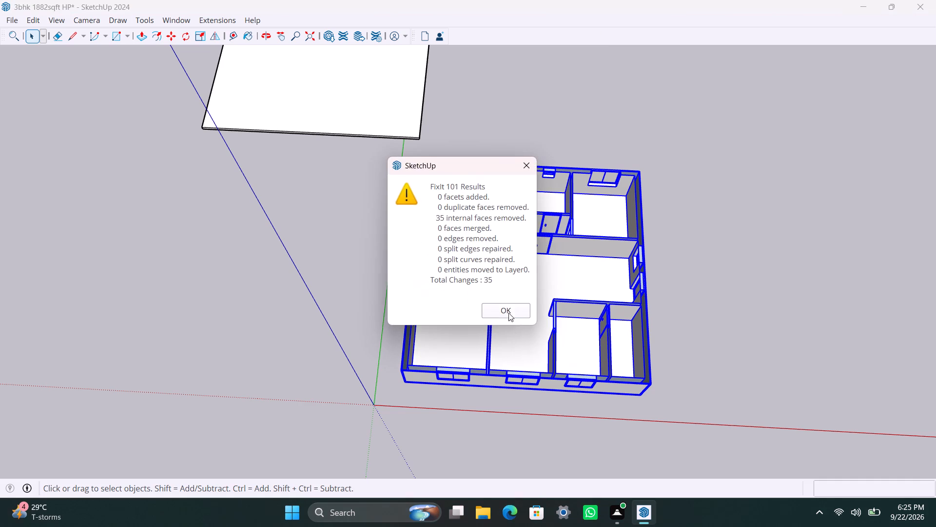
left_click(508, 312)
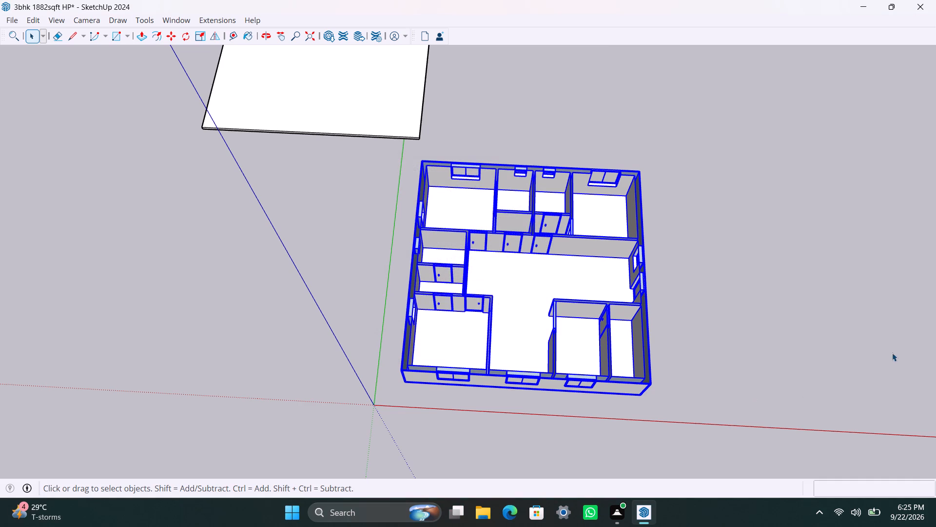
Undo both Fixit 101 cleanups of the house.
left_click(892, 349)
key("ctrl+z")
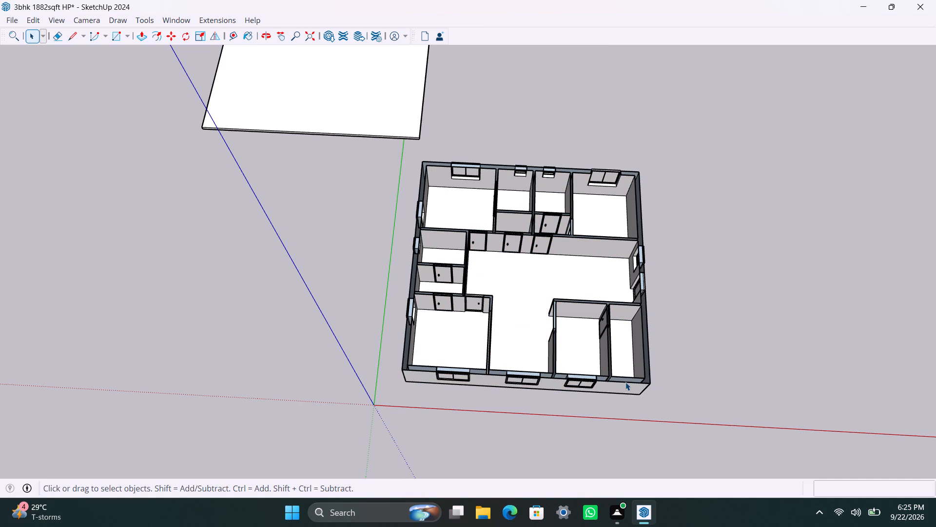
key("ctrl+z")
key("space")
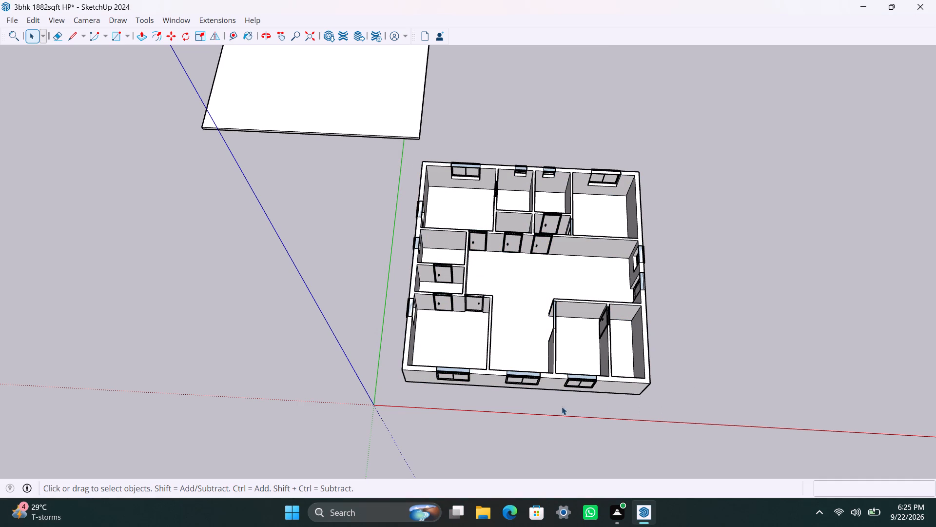
Switch to the standard Top view and examine the room layout, wall tops and openings.
scroll(542, 354, "up", 3)
scroll(502, 269, "up", 2)
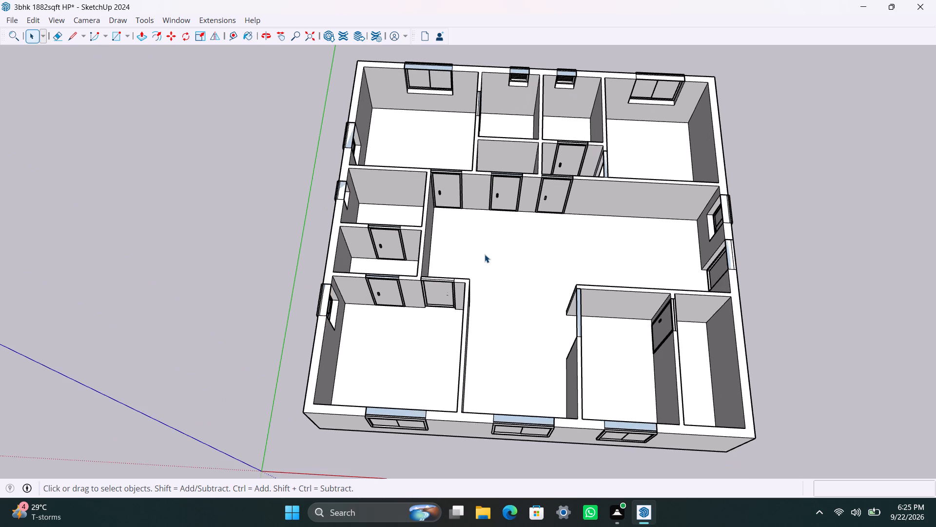
scroll(403, 214, "down", 3)
scroll(430, 247, "down", 4)
middle_click_drag(431, 250, 433, 258)
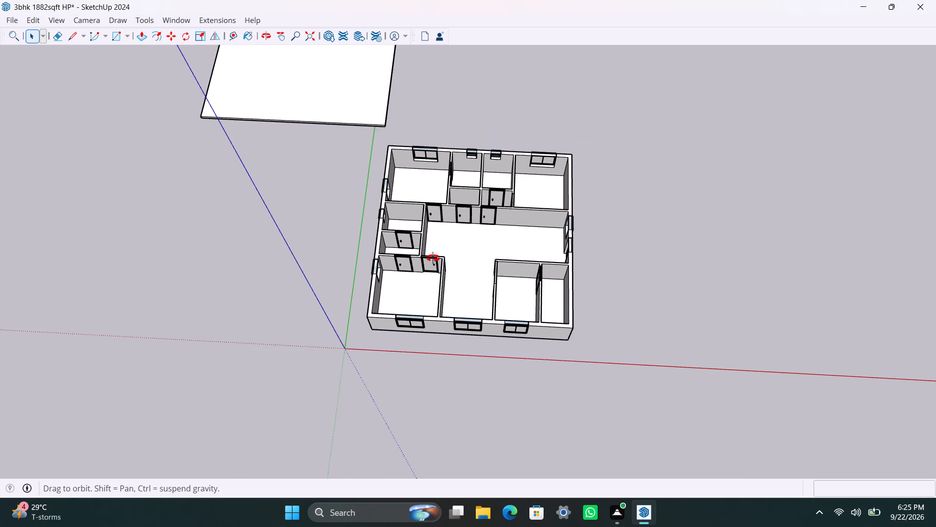
middle_click_drag(433, 258, 444, 342)
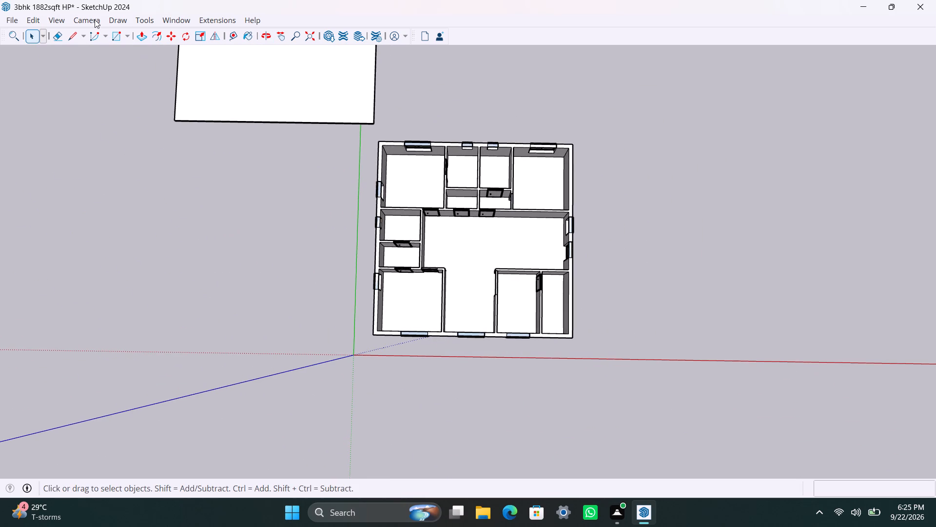
left_click(61, 22)
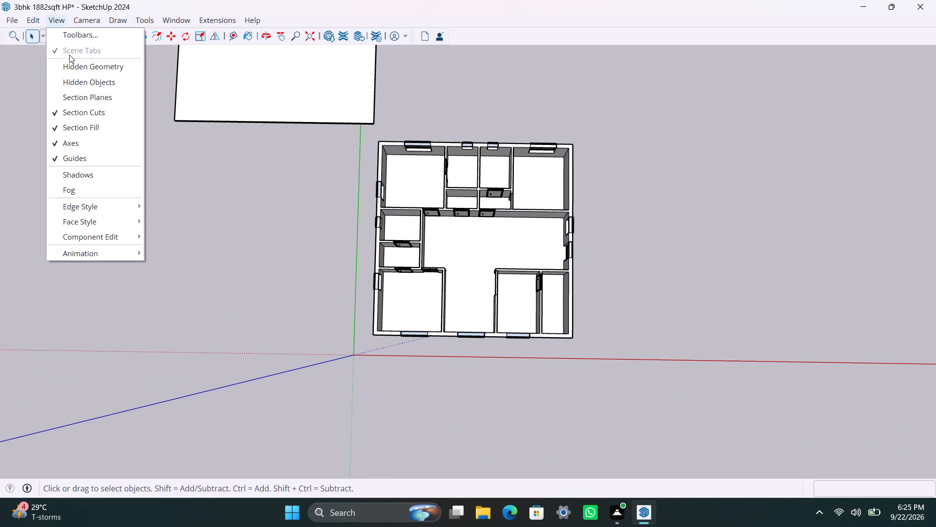
left_click(95, 22)
left_click(92, 20)
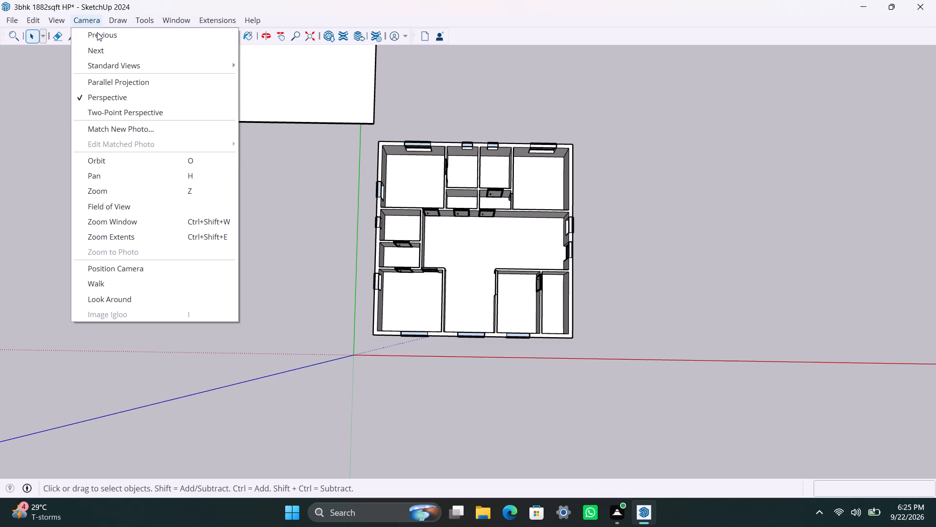
left_click(111, 60)
left_click(285, 72)
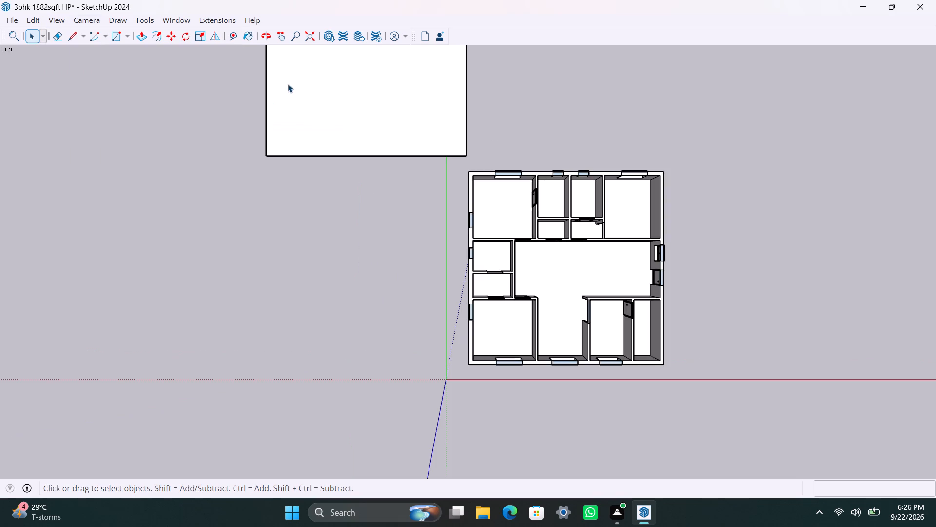
scroll(533, 294, "up", 6)
scroll(524, 299, "down", 1)
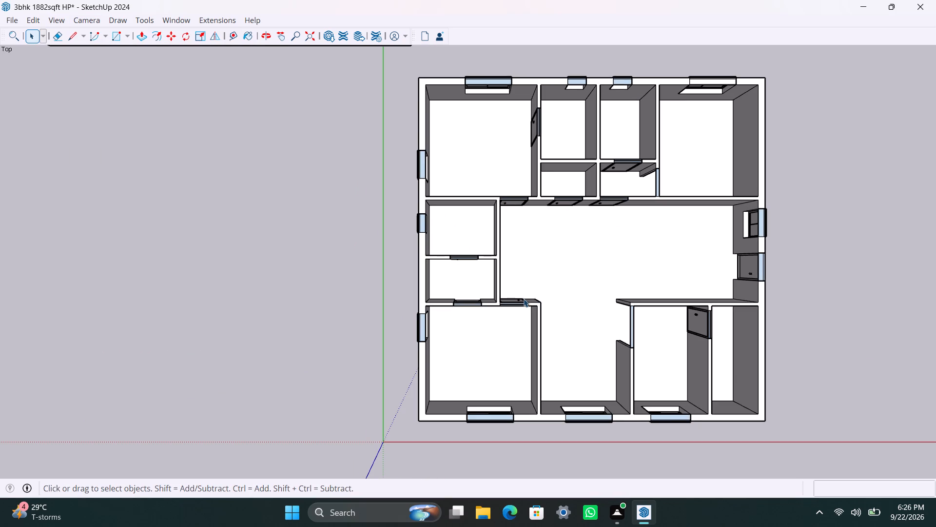
scroll(524, 296, "up", 1)
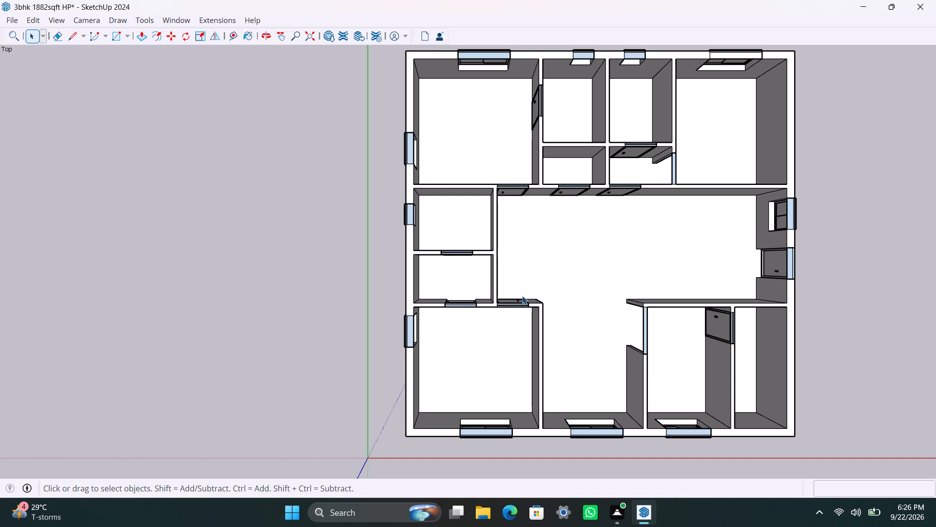
scroll(522, 296, "down", 1)
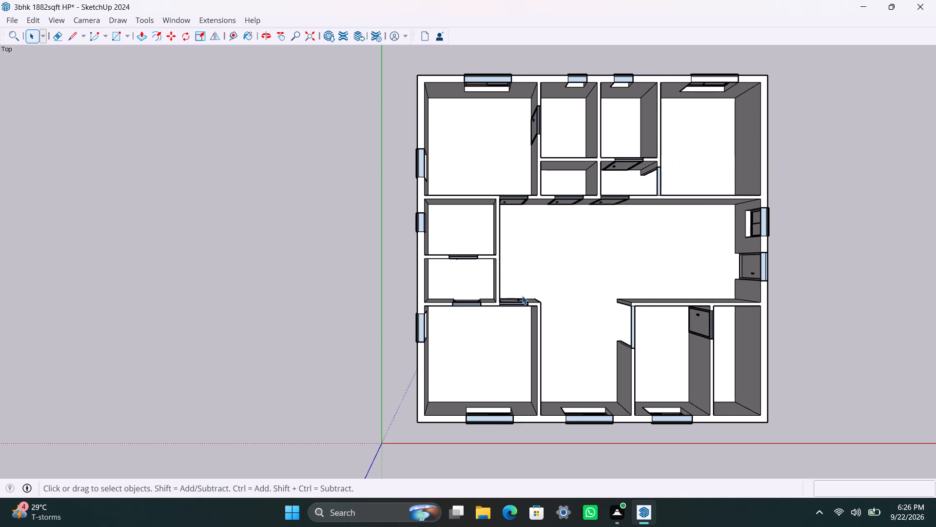
scroll(522, 296, "up", 1)
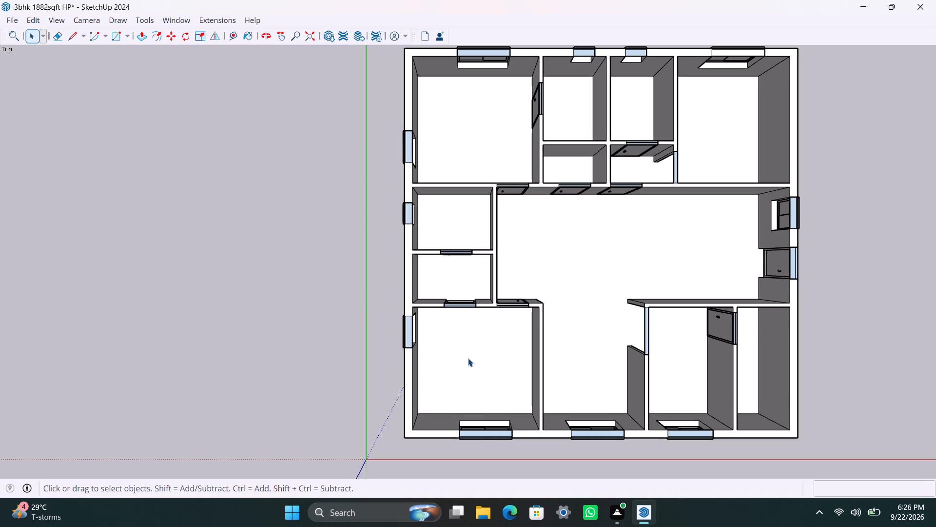
scroll(468, 357, "down", 6)
scroll(468, 357, "up", 5)
middle_click_drag(468, 355, 467, 352)
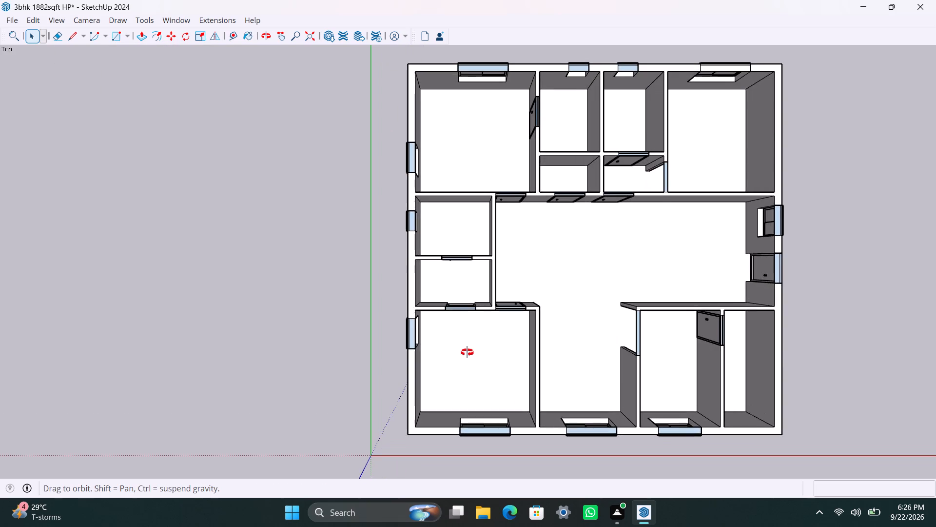
middle_click_drag(467, 352, 512, 388)
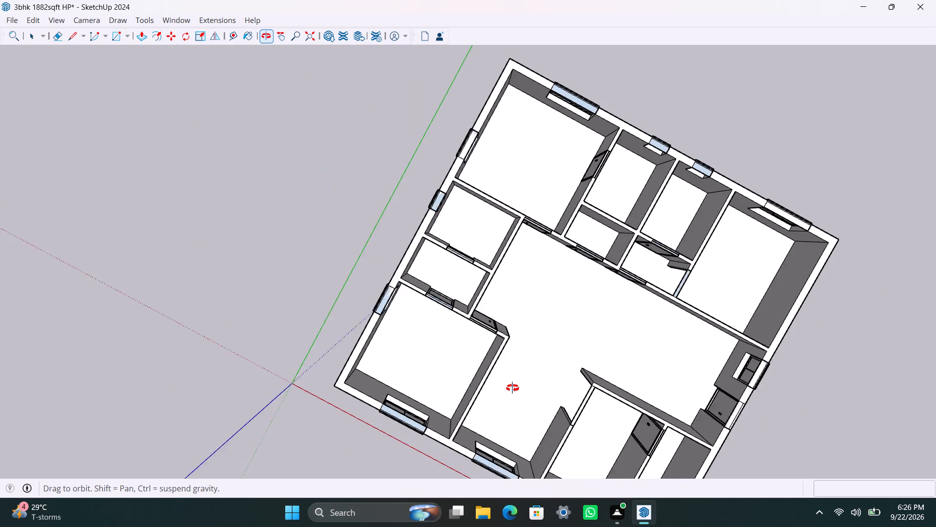
middle_click_drag(512, 388, 510, 389)
Undo the stray strip edits and the lowering of the walls in the house group.
key("ctrl+z")
key("ctrl+z")
key("ctrl+z")
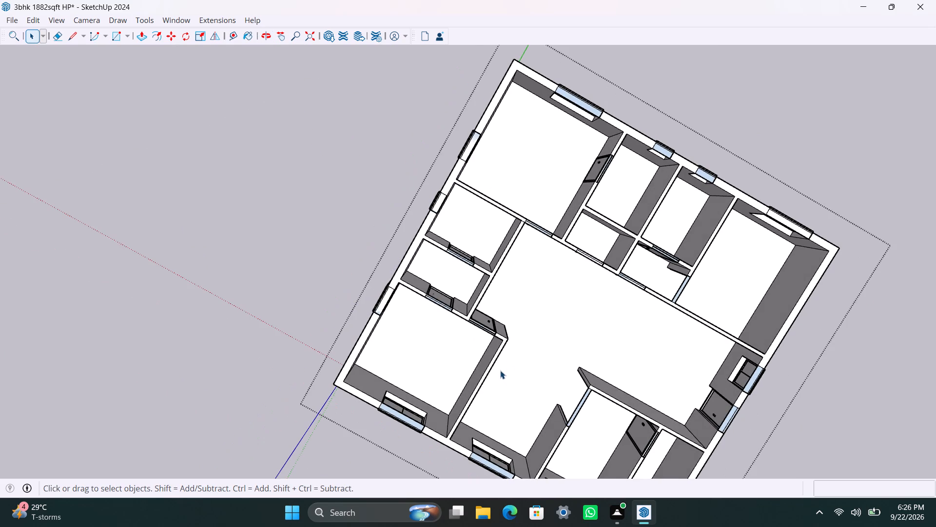
key("ctrl+z")
key("ctrl+z")
key("ctrl+z")
key("ctrl+z")
key("ctrl+z")
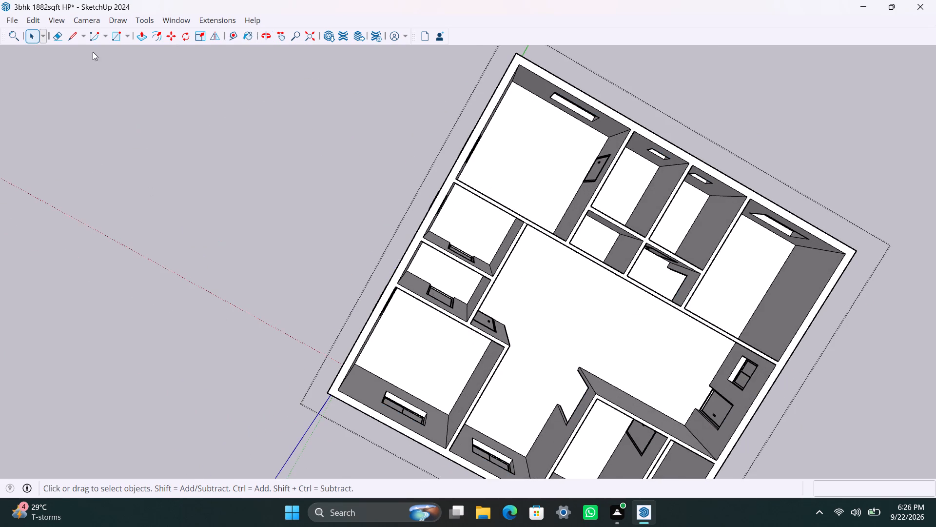
Try the two-point perspective, return to the standard Top view, and examine the full floor plan.
left_click(81, 22)
left_click(109, 114)
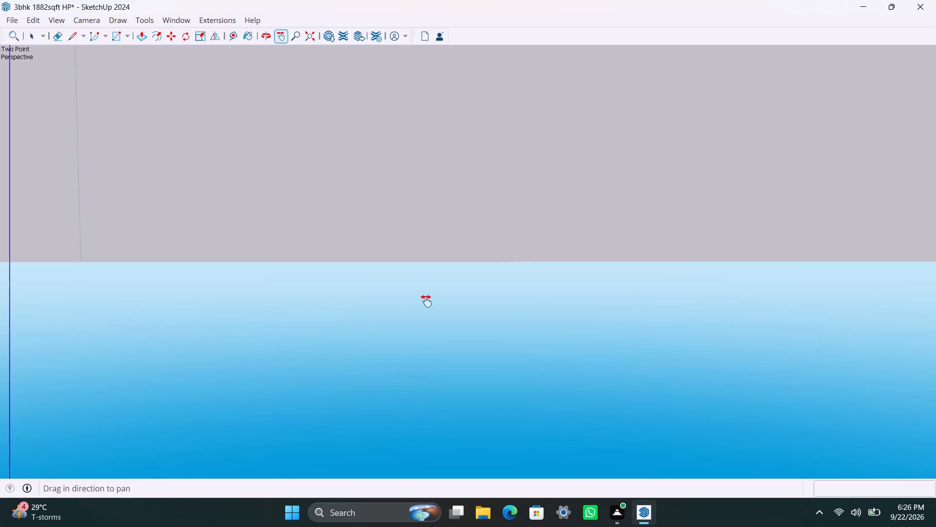
left_click(85, 20)
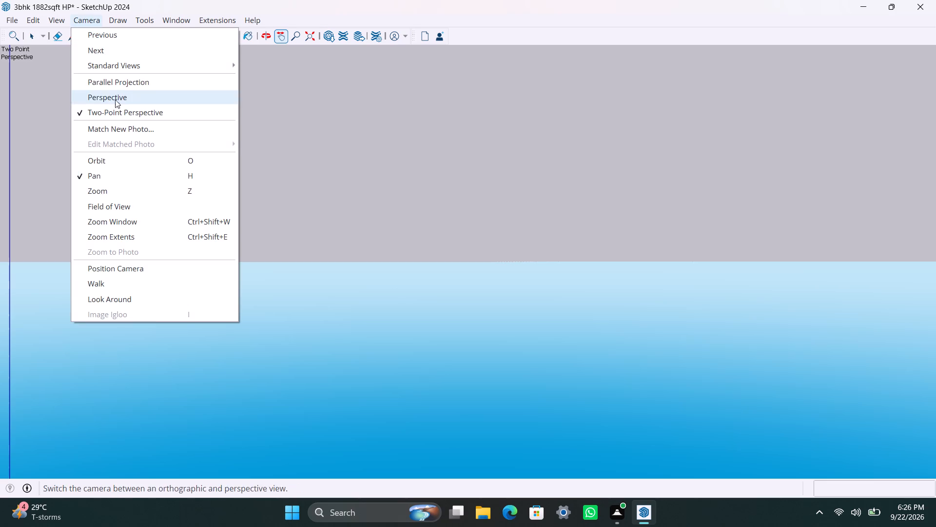
left_click(126, 67)
left_click(253, 66)
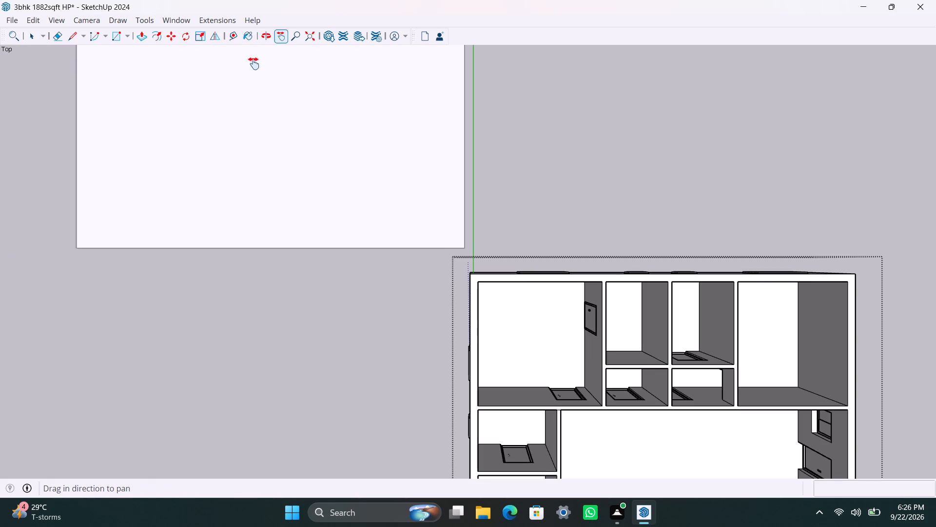
scroll(347, 320, "down", 1)
middle_click_drag(344, 327, 290, 135)
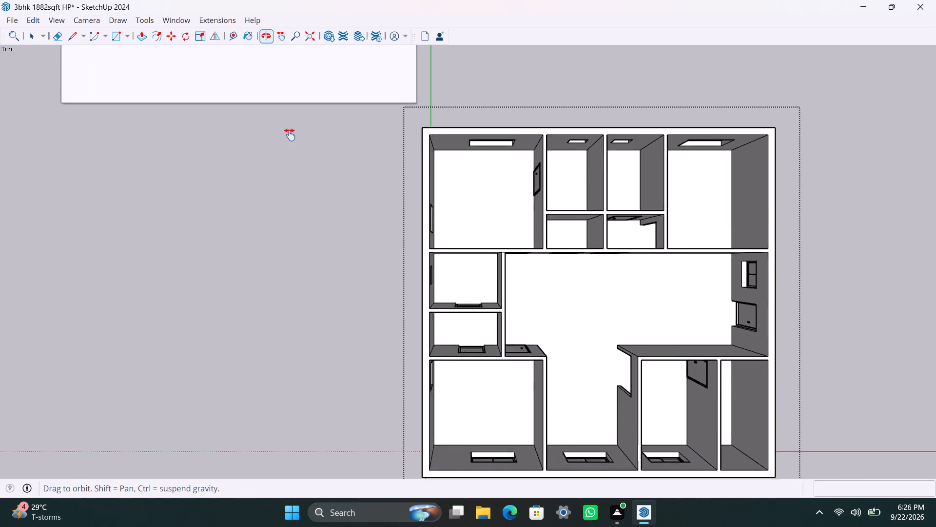
middle_click_drag(290, 135, 233, 122)
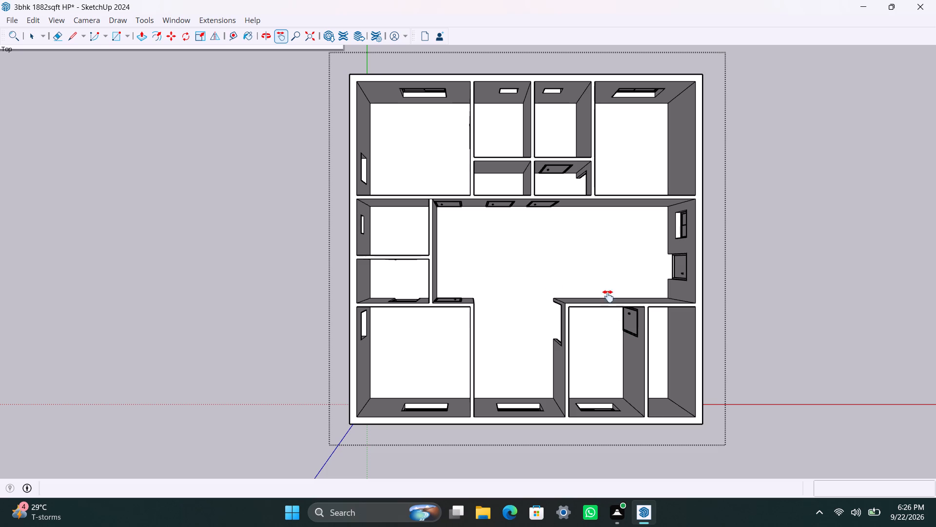
Examine the separate roof slab and the open-topped house from above and from the side.
scroll(142, 332, "down", 4)
key("space")
left_click(200, 94)
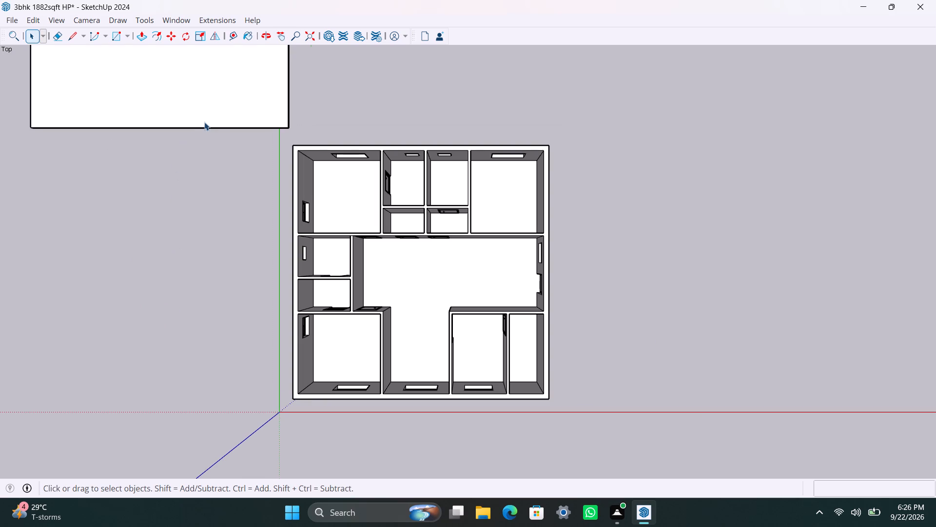
scroll(117, 213, "up", 2)
left_click(147, 258)
scroll(149, 249, "down", 4)
middle_click_drag(141, 272, 99, 189)
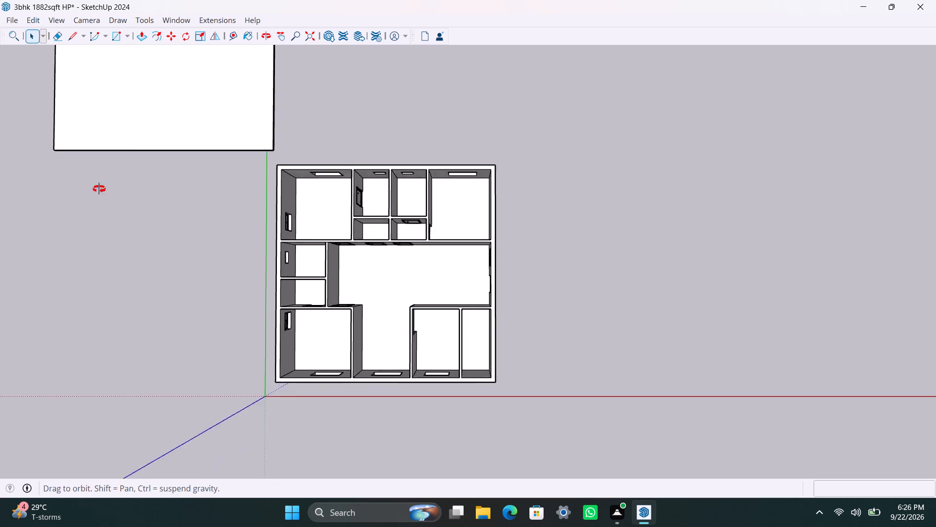
middle_click_drag(99, 189, 26, 121)
scroll(291, 101, "up", 2)
left_click(291, 101)
scroll(308, 167, "down", 3)
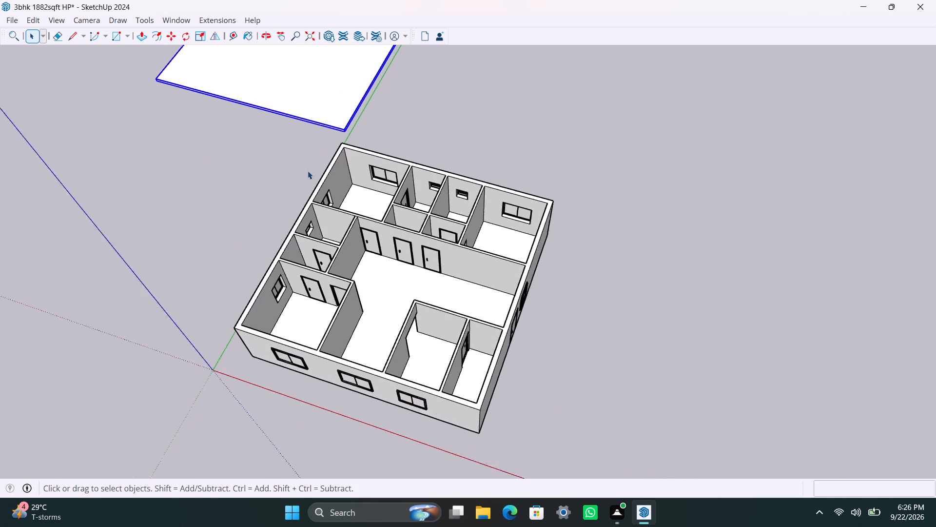
middle_click_drag(255, 218, 243, 146)
scroll(349, 315, "up", 2)
middle_click_drag(341, 331, 329, 171)
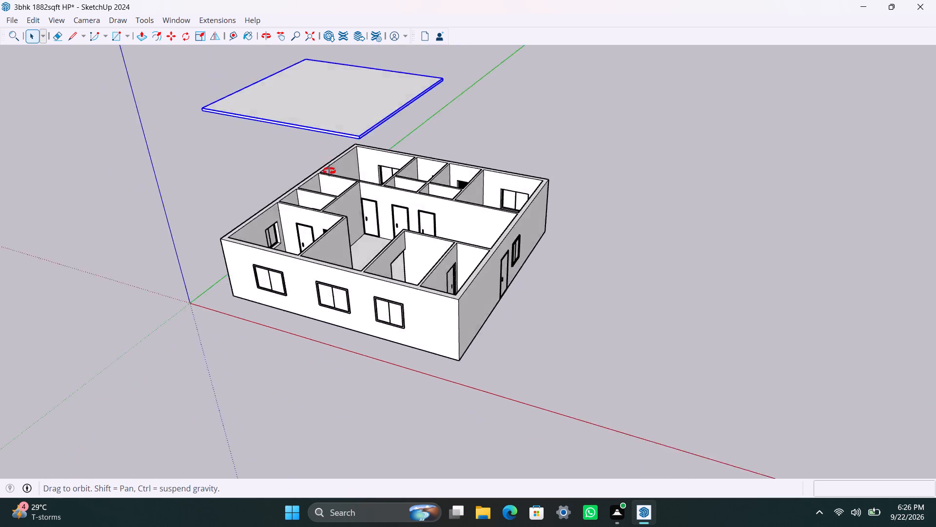
Draw a rectangle across the whole underside of the house between opposite outer corners and make it a separate group.
middle_click_drag(329, 171, 416, 0)
scroll(392, 217, "up", 3)
middle_click_drag(369, 213, 350, 114)
scroll(349, 163, "down", 3)
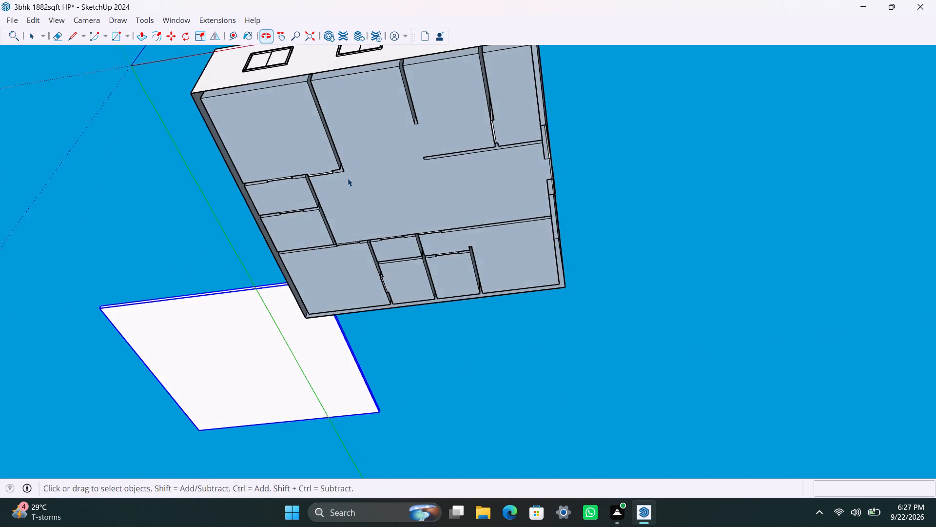
middle_click_drag(347, 243, 357, 200)
scroll(357, 200, "down", 3)
middle_click_drag(362, 214, 374, 333, "shift")
scroll(345, 301, "up", 2)
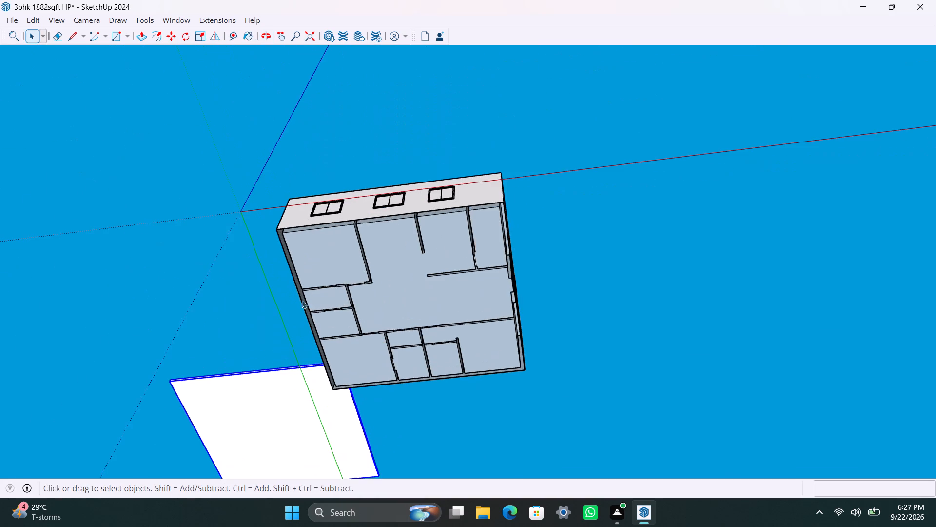
middle_click_drag(302, 296, 299, 268)
key("r")
left_click(279, 216)
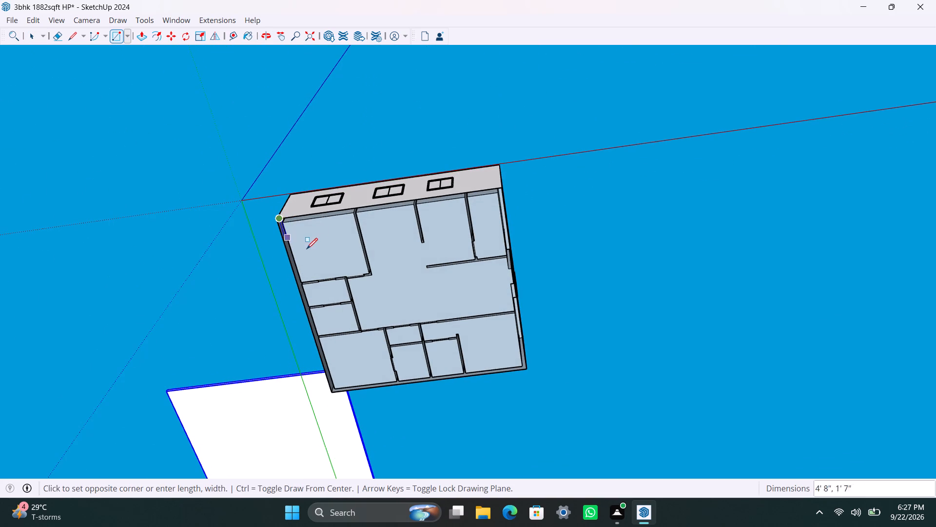
left_click(526, 369)
key("space")
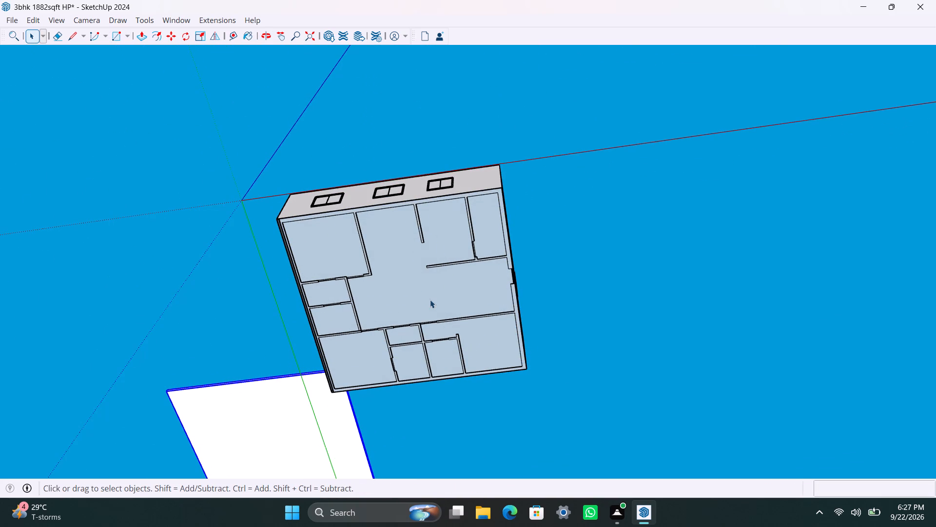
double_click(430, 298)
right_click(430, 298)
left_click(486, 137)
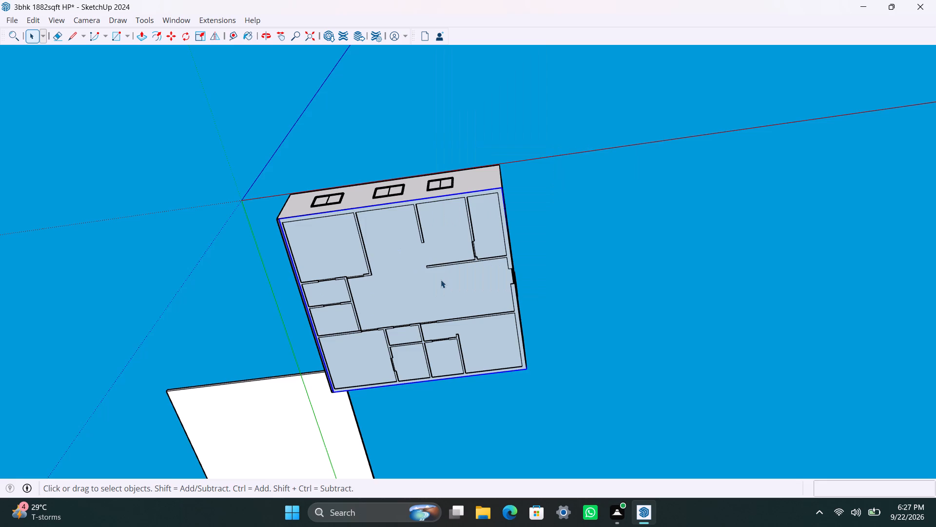
Push/Pull the face inside the new base group by 6" to form the floor slab and leave the group.
double_click(441, 281)
left_click(436, 301)
key("p")
left_click(436, 301)
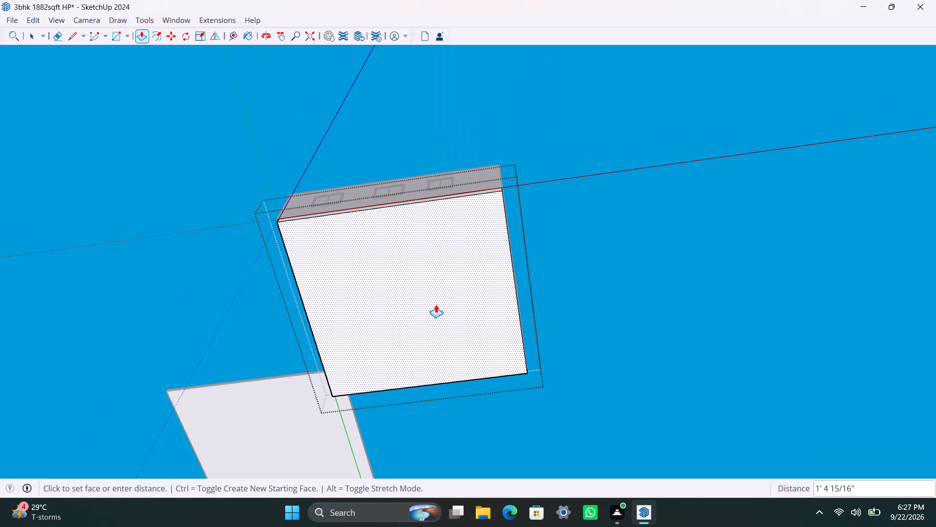
type("6\"")
key("Return")
key("space")
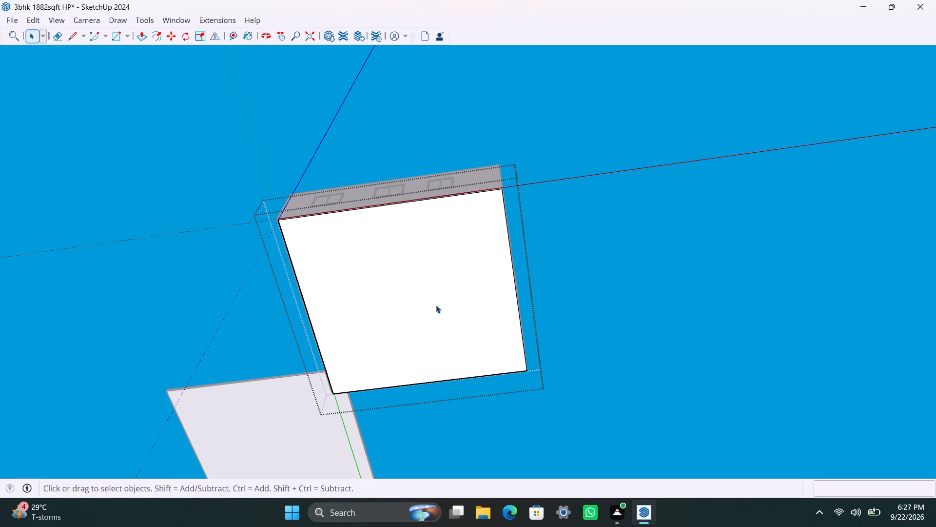
left_click(575, 280)
Check the new floor slab under the house from the outside and save the model.
scroll(222, 208, "down", 4)
middle_click_drag(263, 173, 311, 403)
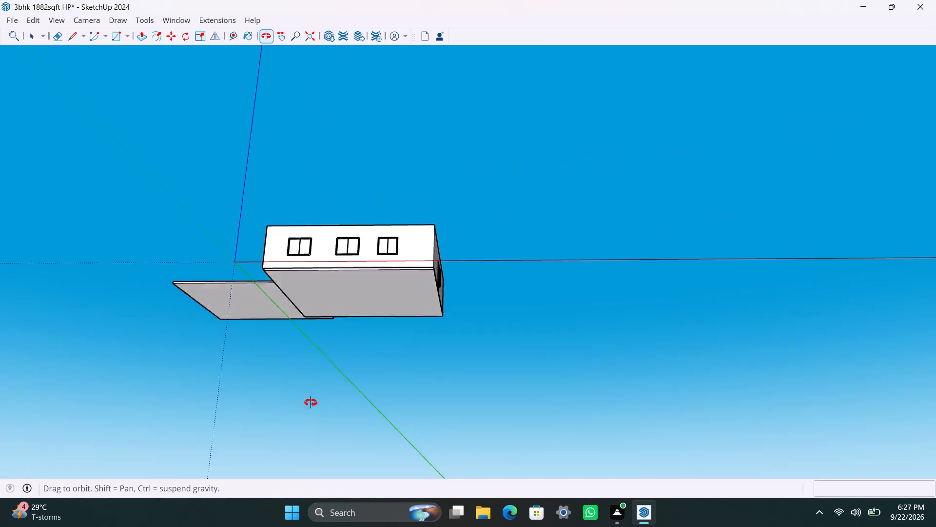
middle_click_drag(311, 403, 334, 521)
scroll(350, 382, "up", 3)
middle_click_drag(400, 214, 344, 456)
scroll(401, 393, "up", 4)
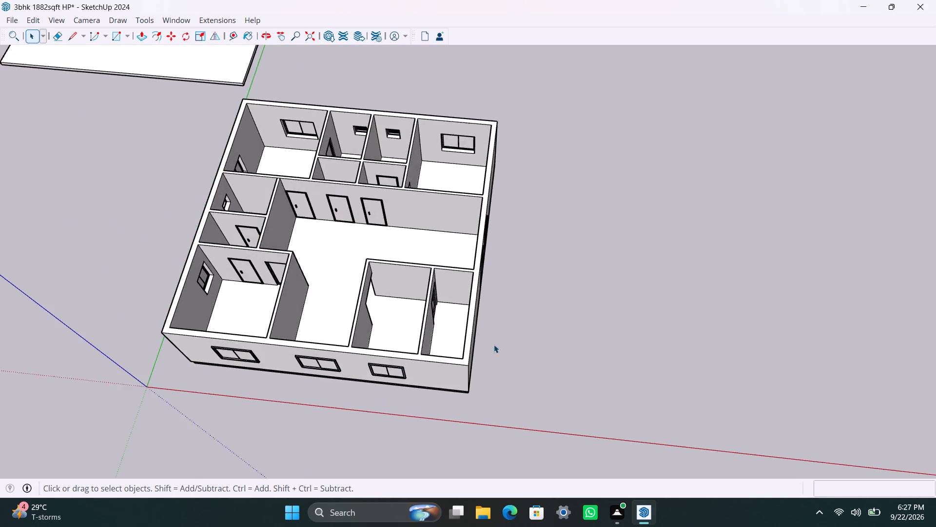
middle_click_drag(496, 344, 467, 320)
scroll(448, 304, "down", 3)
middle_click_drag(448, 306, 496, 346)
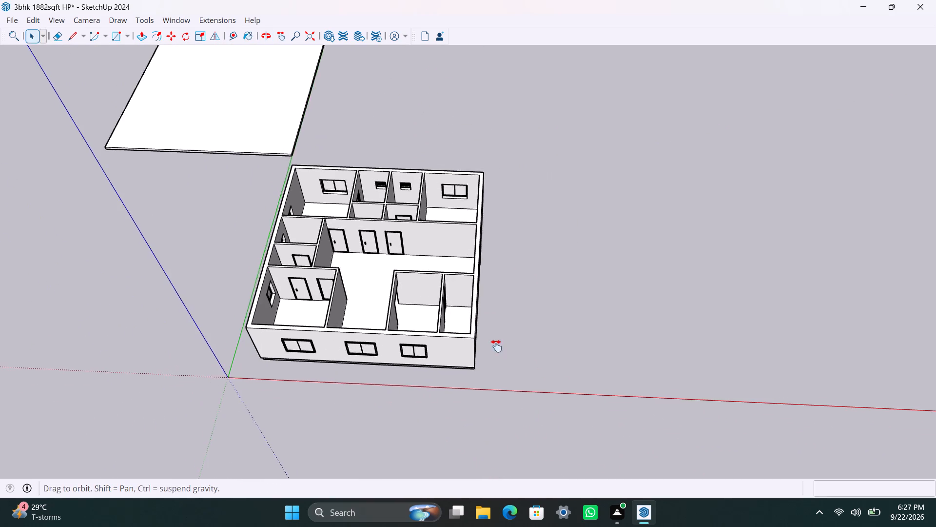
middle_click_drag(496, 346, 497, 348)
key("ctrl+s")
key("ctrl+d")
scroll(469, 323, "down", 2)
middle_click_drag(457, 320, 494, 346)
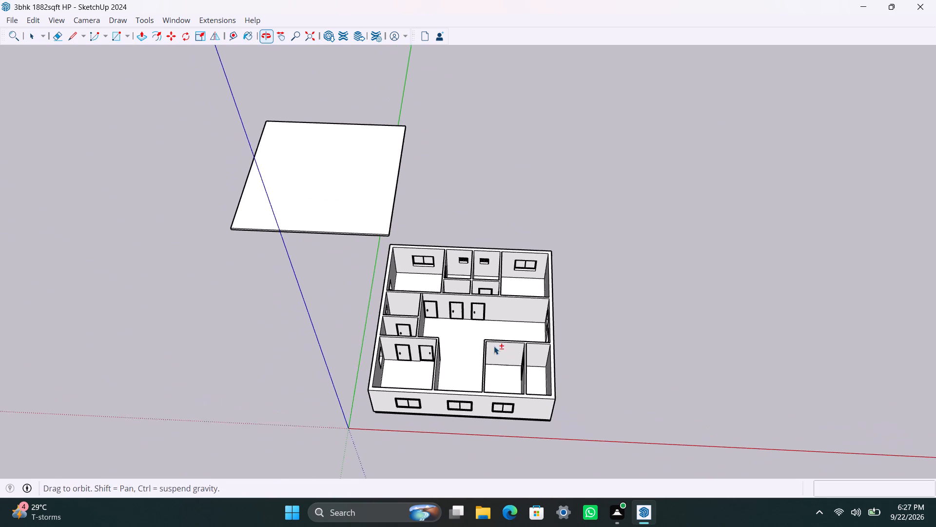
middle_click_drag(494, 346, 491, 341)
Enable the V-Ray for SketchUp tools.
right_click(486, 29)
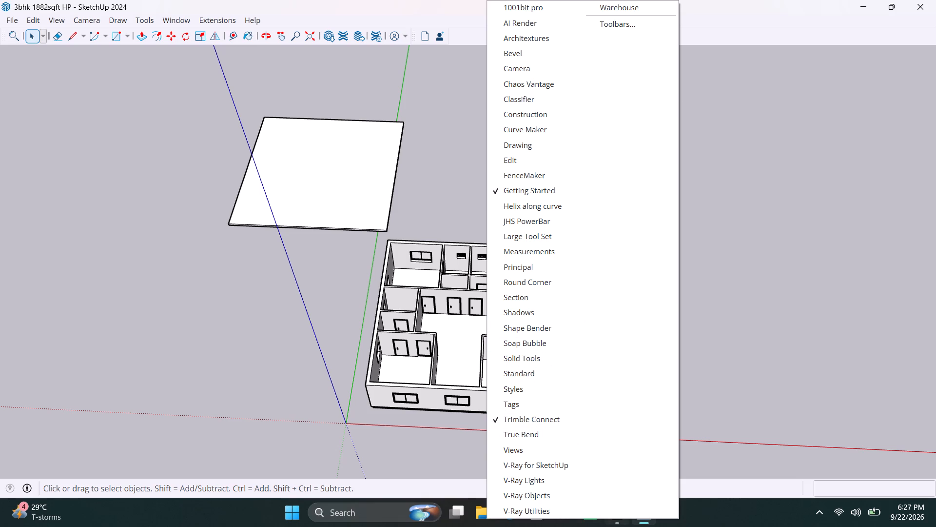
left_click(560, 464)
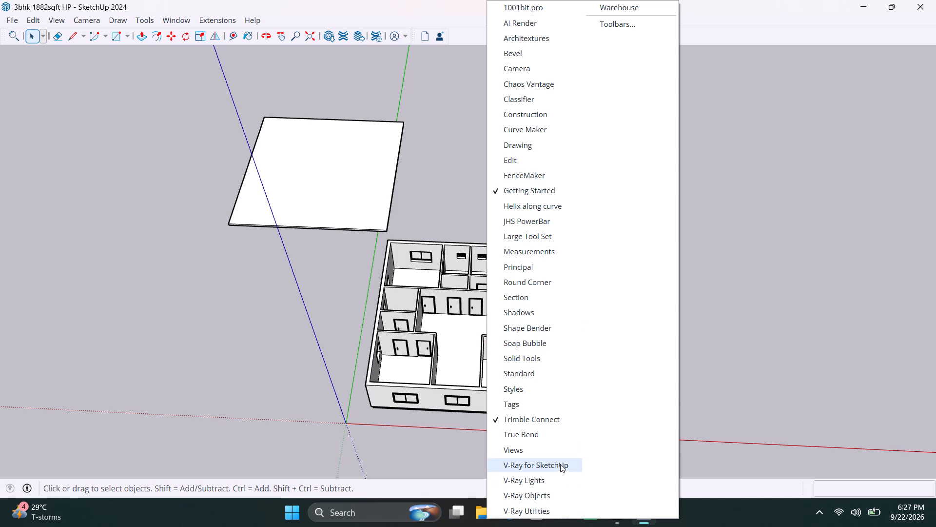
Open Chaos Cosmos and search its online assets for "bed".
left_click(171, 98)
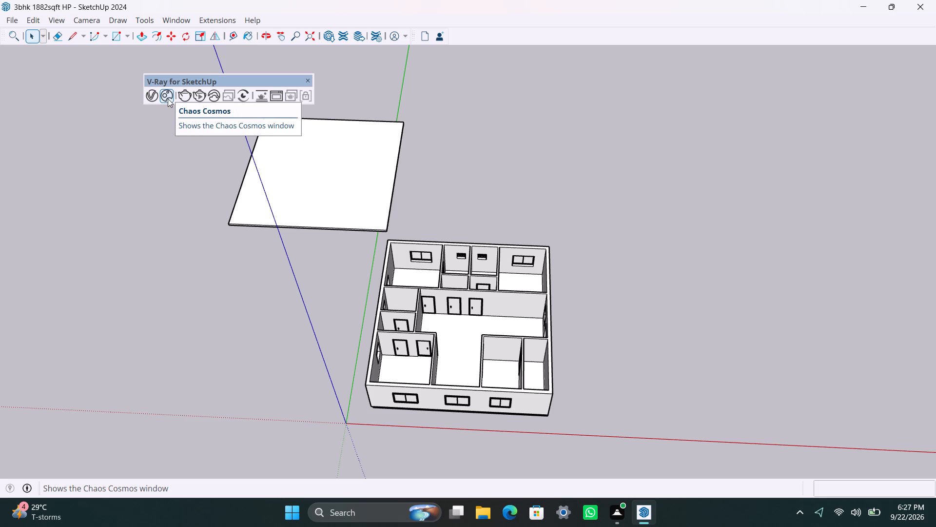
left_click(168, 98)
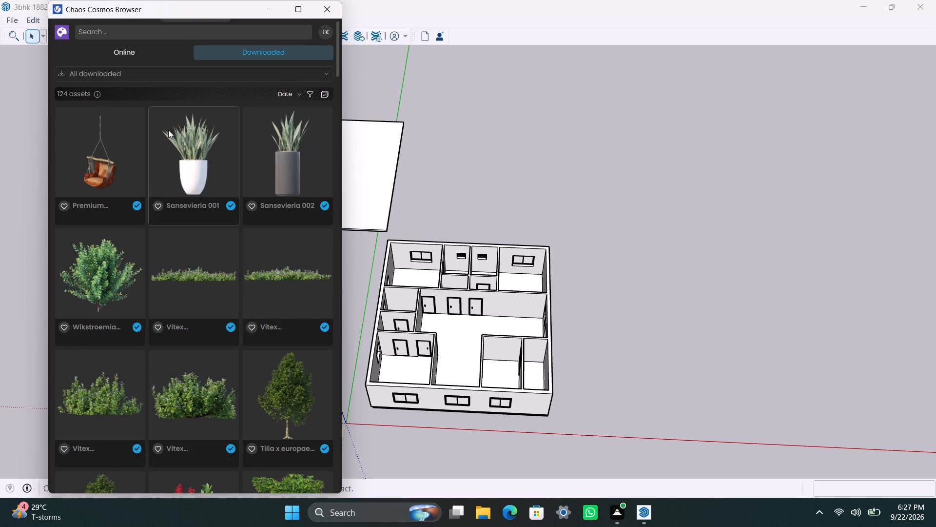
left_click(132, 57)
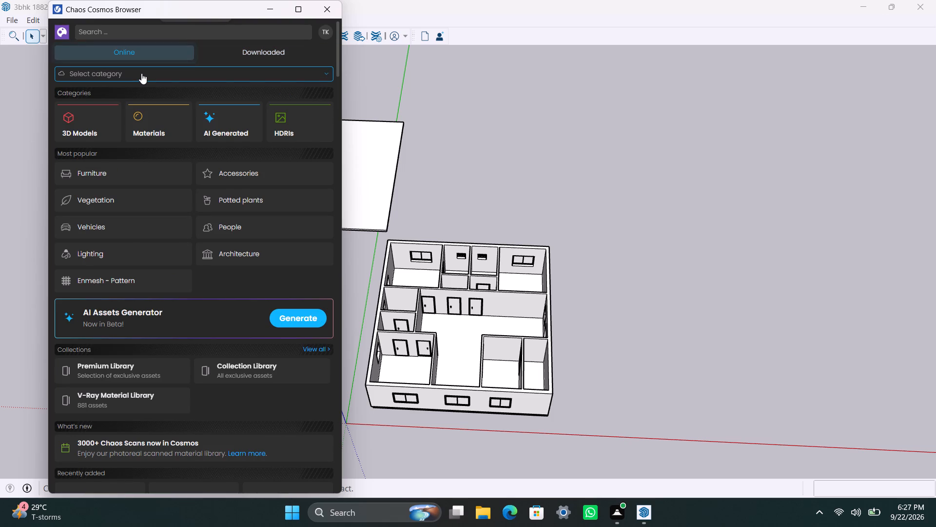
left_click(141, 73)
left_click(129, 30)
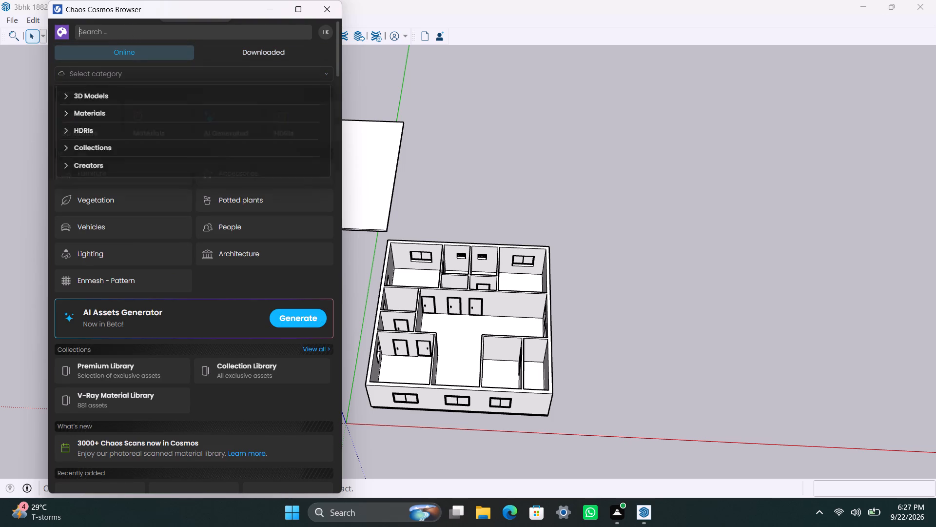
type("BED")
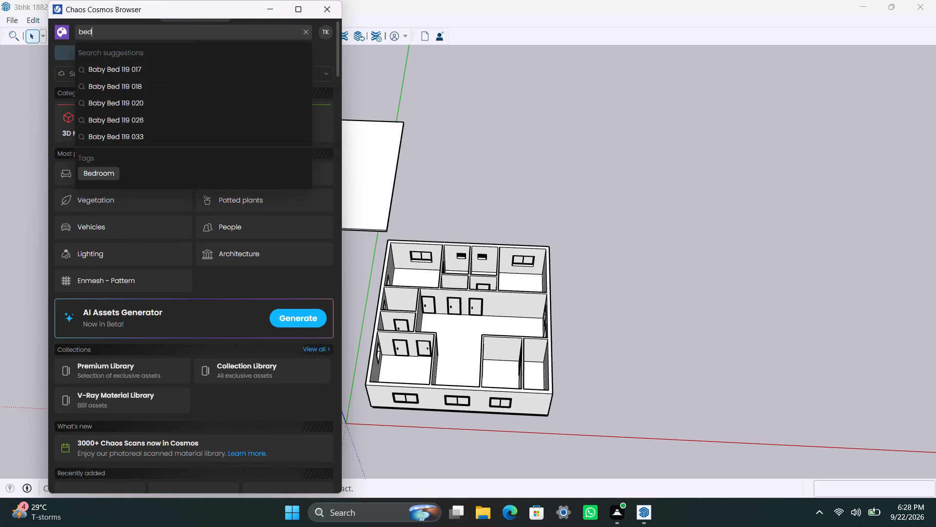
key("Return")
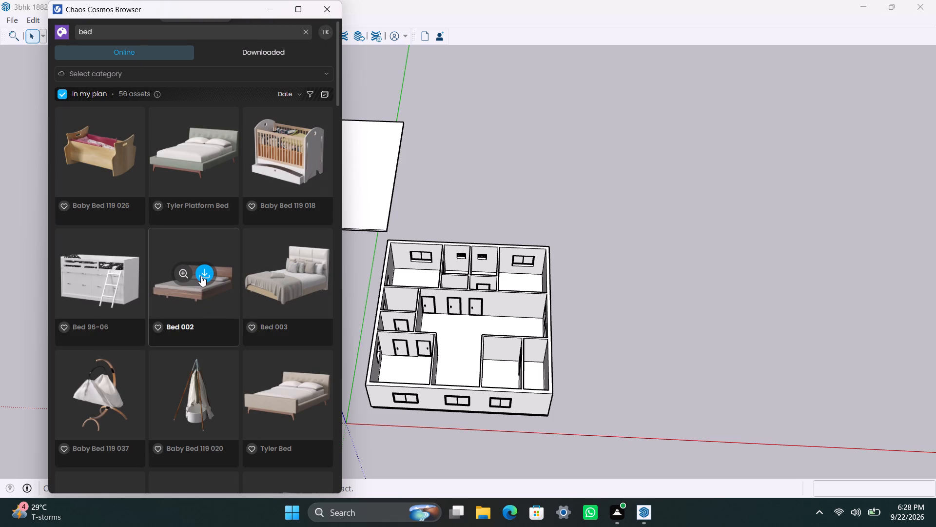
Download the Bed 002 asset and import it into the model.
left_click(201, 275)
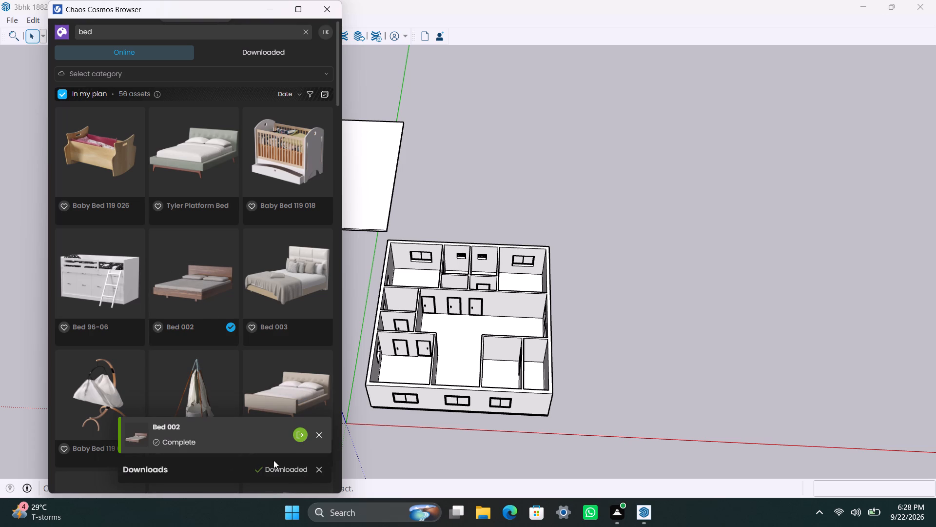
left_click(297, 433)
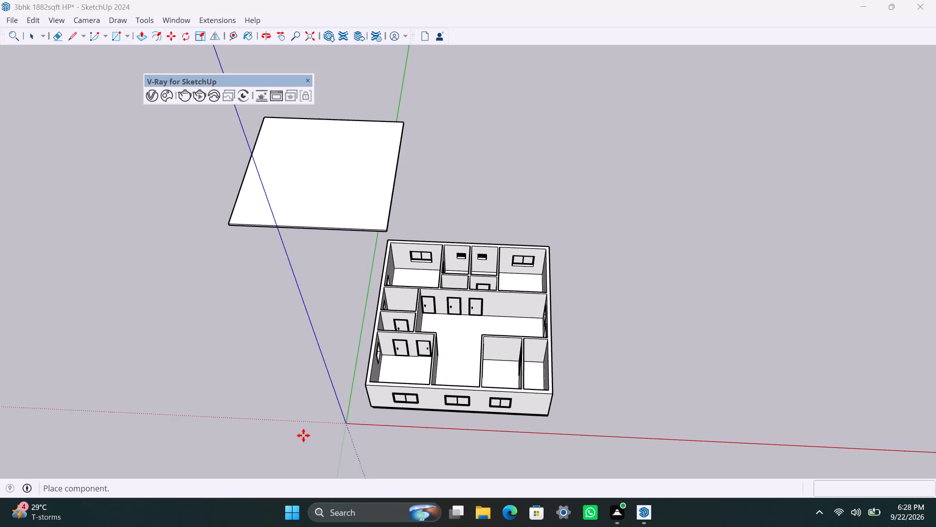
Place Bed 002 on the floor of each of the three bedrooms: both rear corner rooms and the front room nearest the origin.
scroll(420, 271, "up", 6)
middle_click_drag(418, 295, 419, 302)
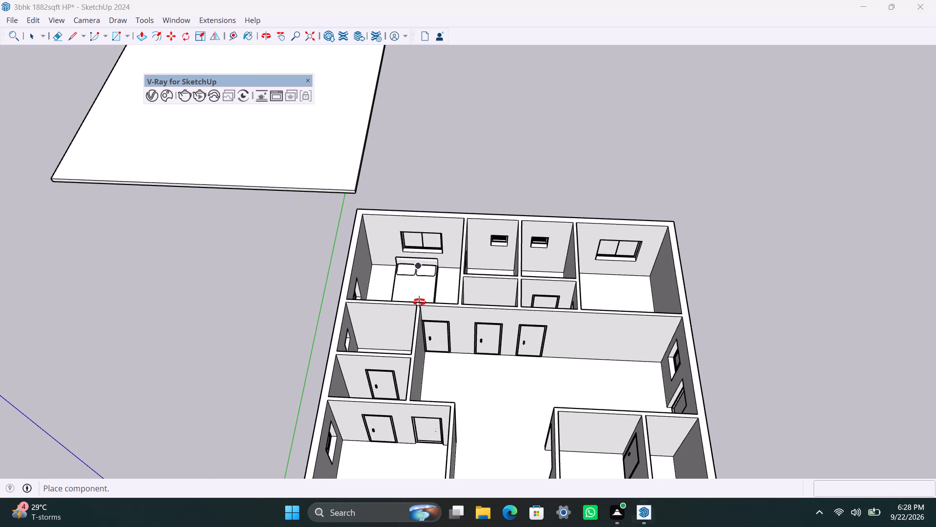
middle_click_drag(419, 302, 367, 396)
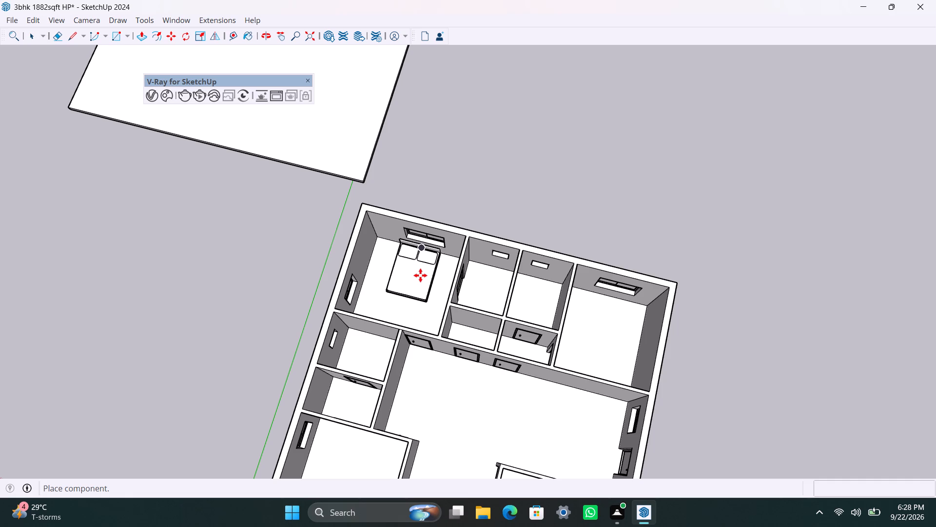
left_click(422, 275)
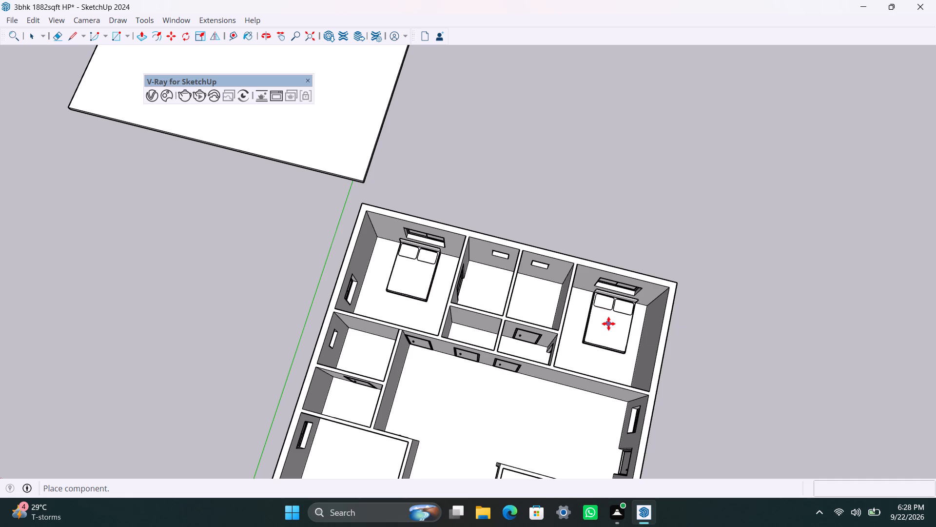
left_click(607, 323)
scroll(471, 375, "down", 4)
middle_click_drag(460, 402, 460, 400, "shift")
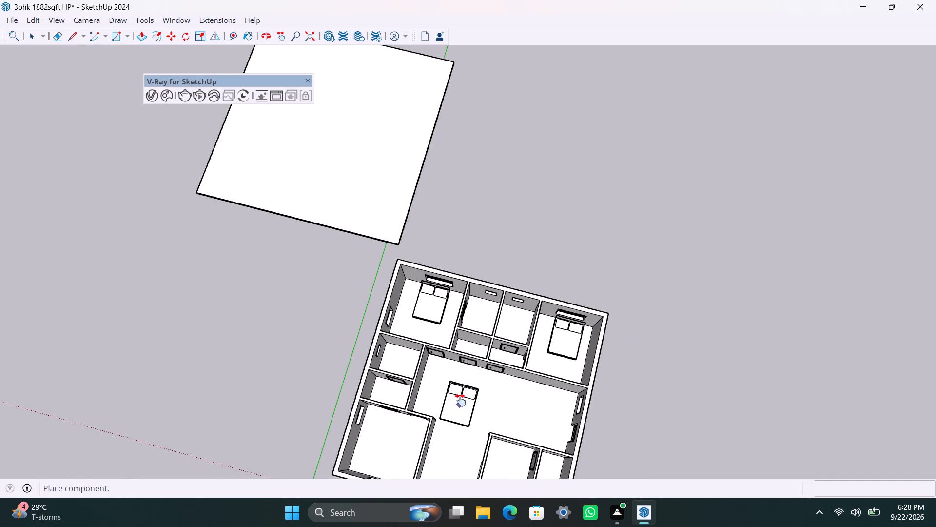
middle_click_drag(460, 400, 471, 314, "shift")
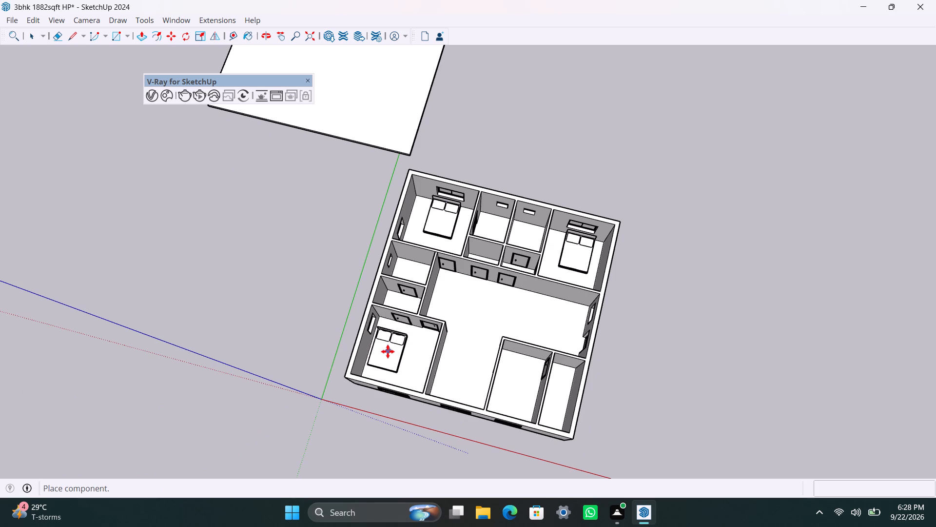
left_click(387, 351)
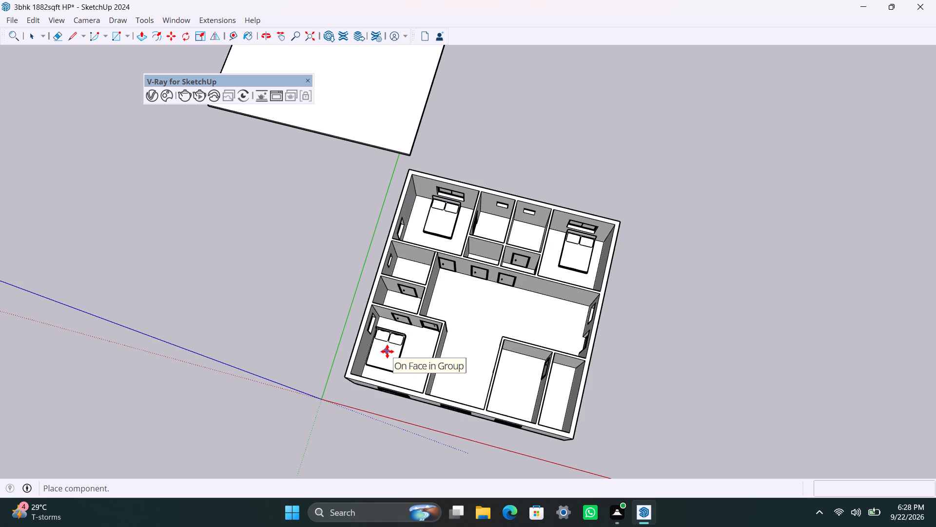
key("space")
Rotate the bed in the bedroom nearest the origin 90 degrees about its foot-end corner, turning its headboard toward the wall along the green axis.
scroll(598, 318, "down", 3)
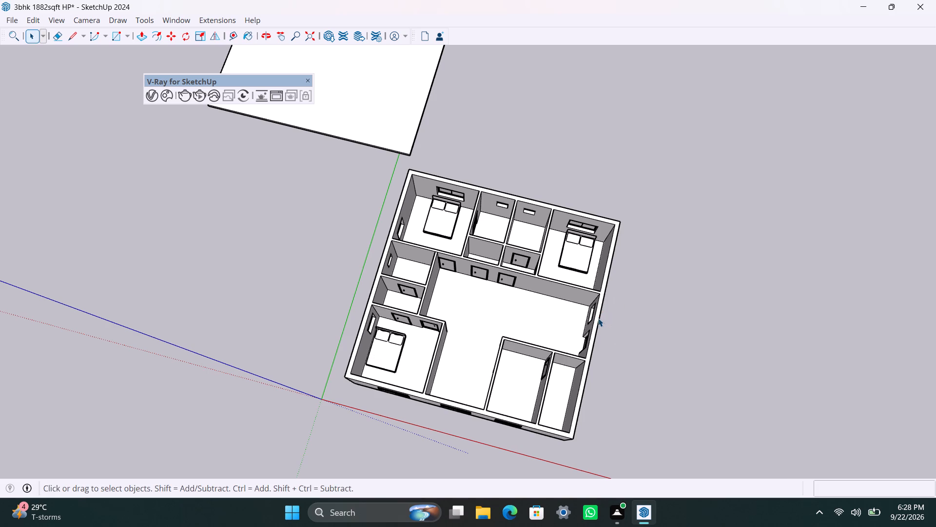
scroll(598, 318, "down", 1)
middle_click_drag(545, 387, 63, 347)
scroll(350, 272, "up", 7)
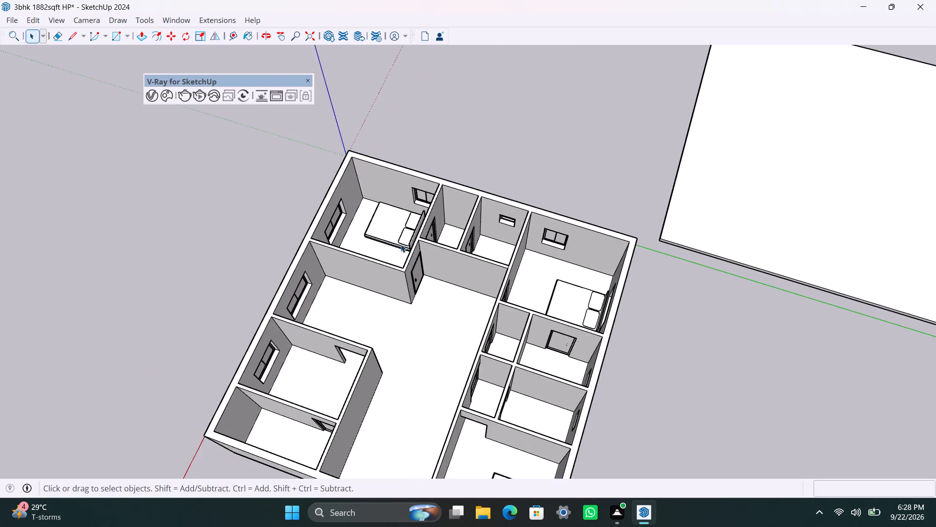
middle_click_drag(401, 244, 508, 280)
scroll(425, 283, "up", 4)
left_click(364, 249)
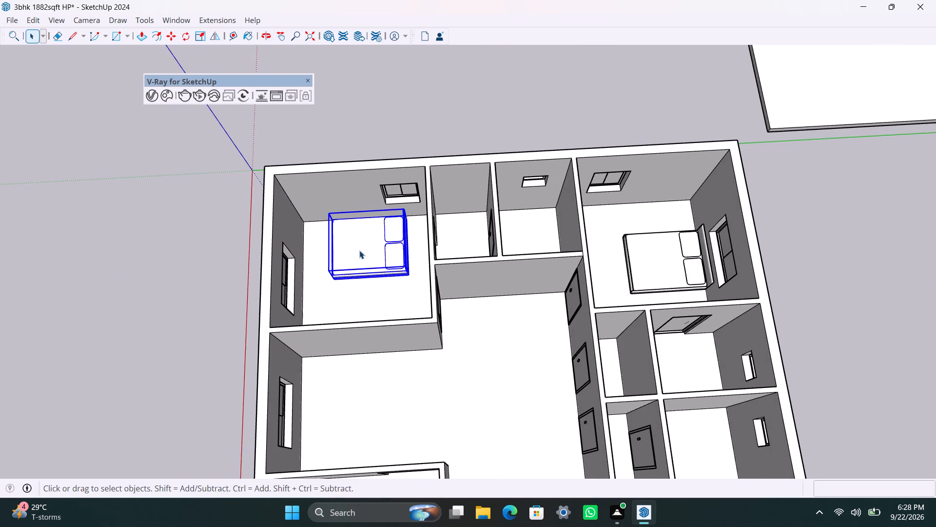
left_click(191, 37)
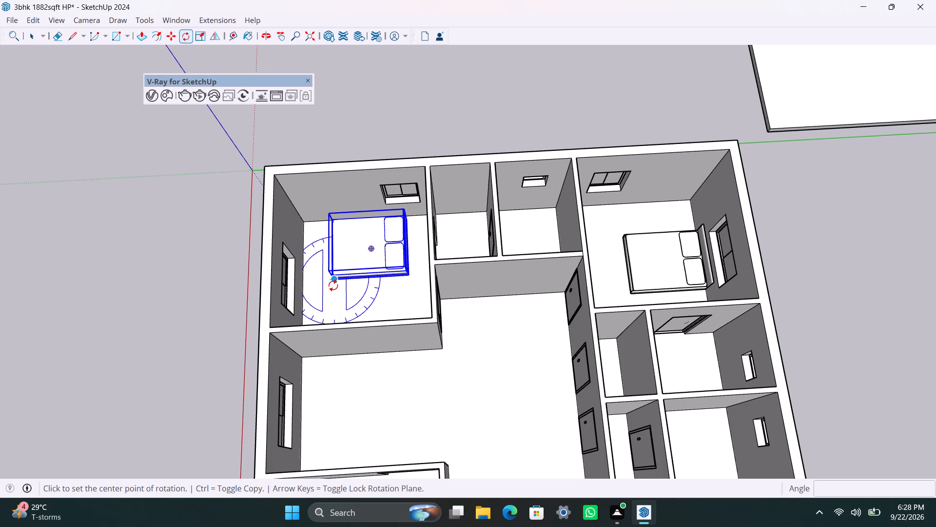
left_click(333, 285)
left_click(407, 276)
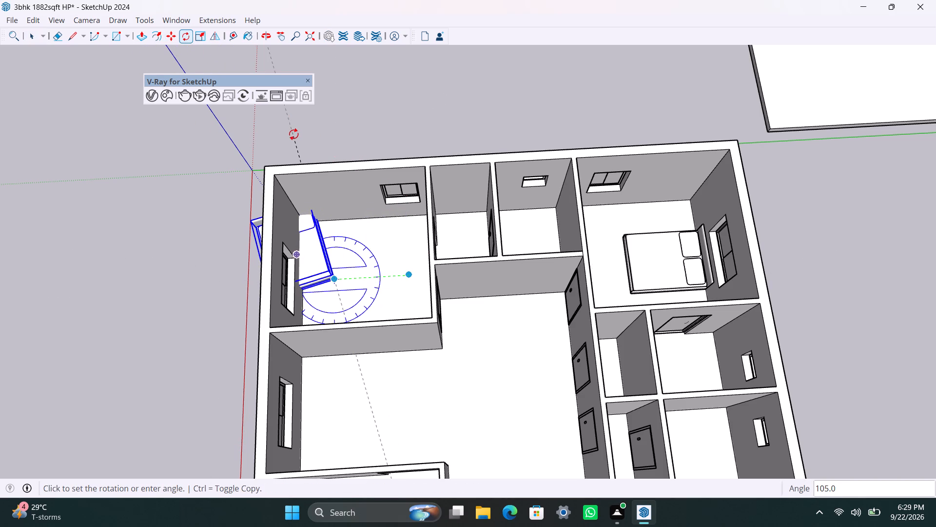
type("90")
key("Return")
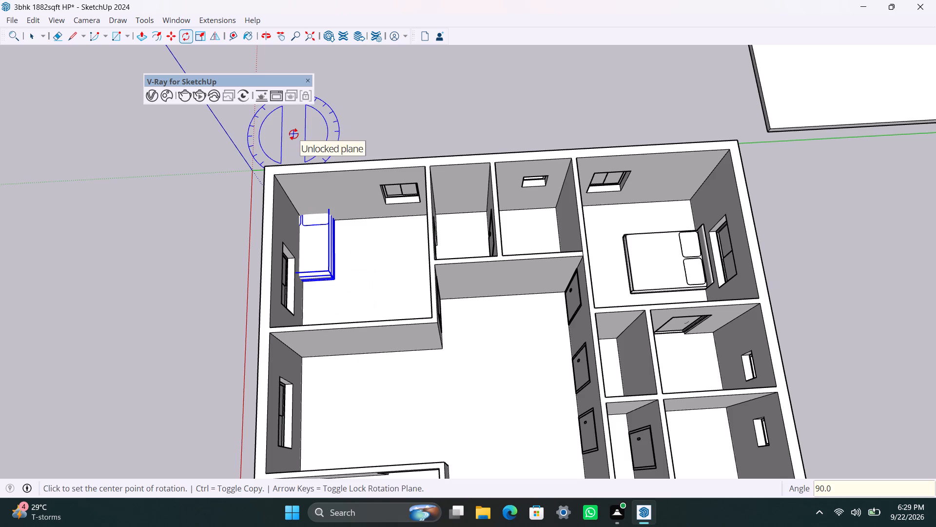
Move the rotated bed about 4' 2" away from the side wall, keeping it within the bedroom nearest the origin.
key("space")
key("m")
left_click(335, 280)
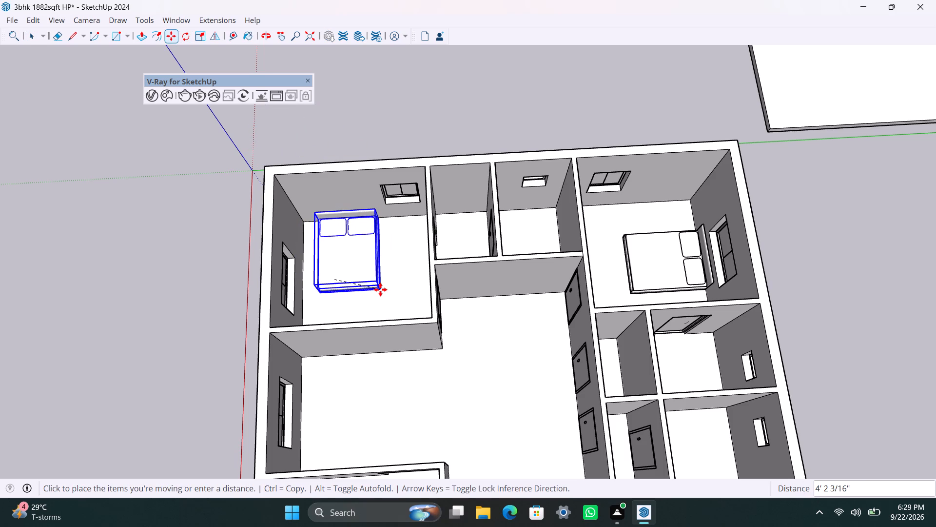
left_click(380, 289)
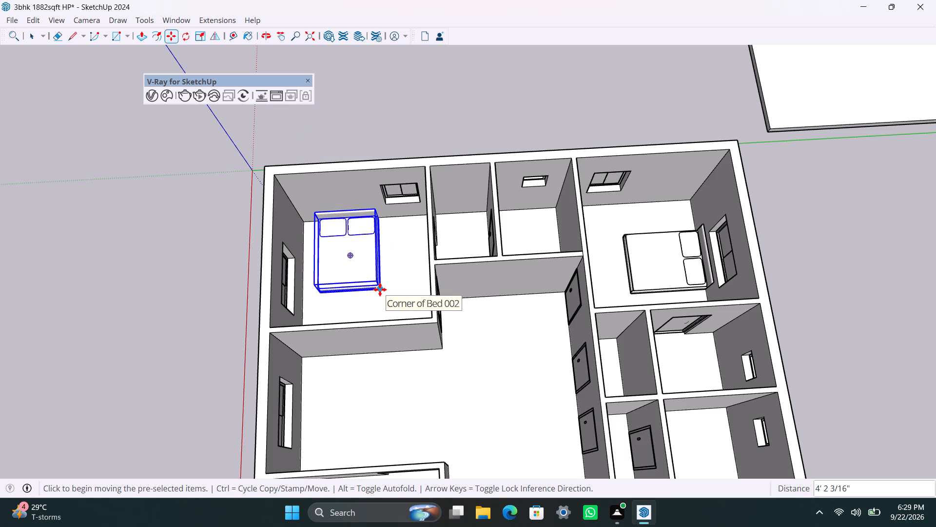
scroll(379, 289, "up", 1)
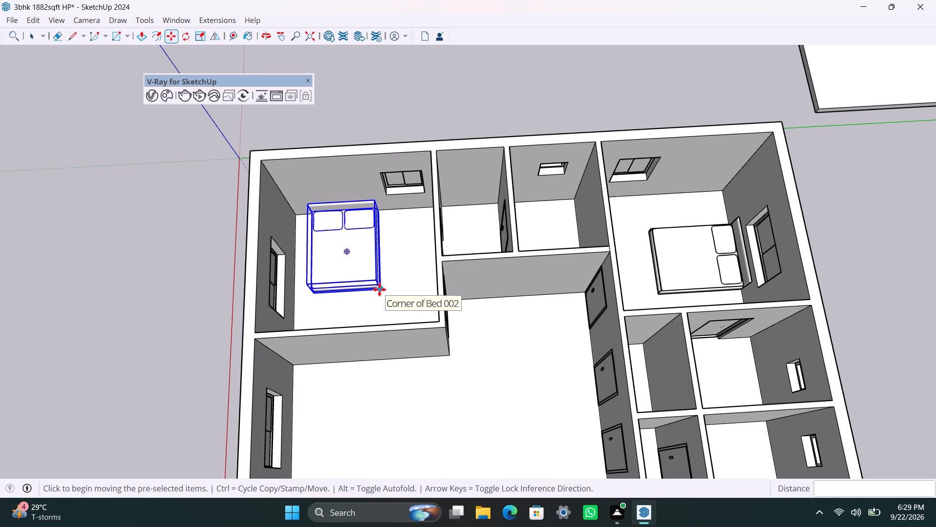
scroll(379, 289, "up", 2)
key("space")
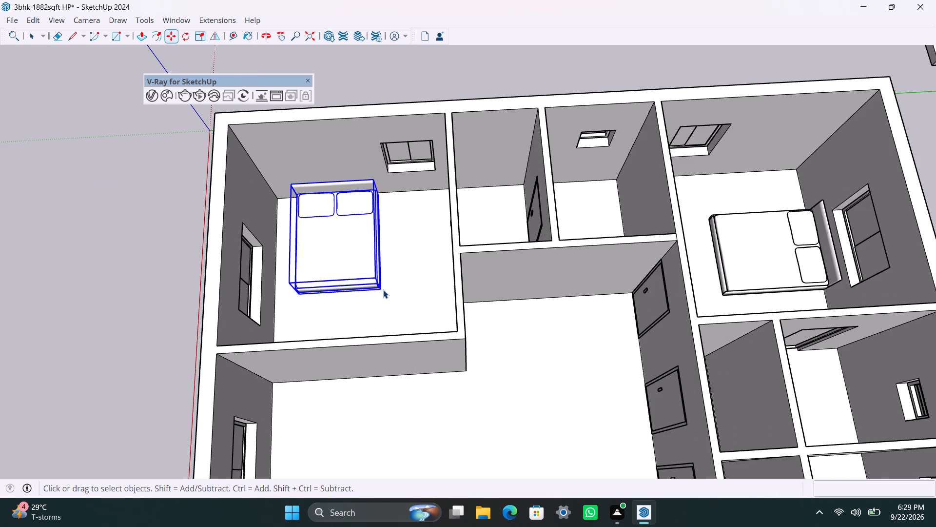
Replace the bed in the other corner bedroom on the green-axis side with a copy of the rotated bed, about 27' away.
scroll(385, 290, "down", 4)
key("space")
left_click(619, 266)
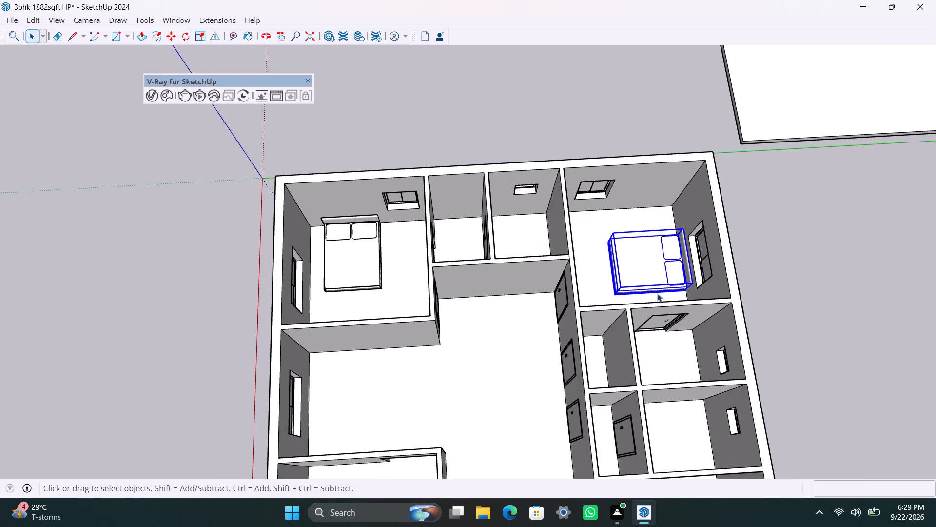
key("Delete")
left_click(370, 280)
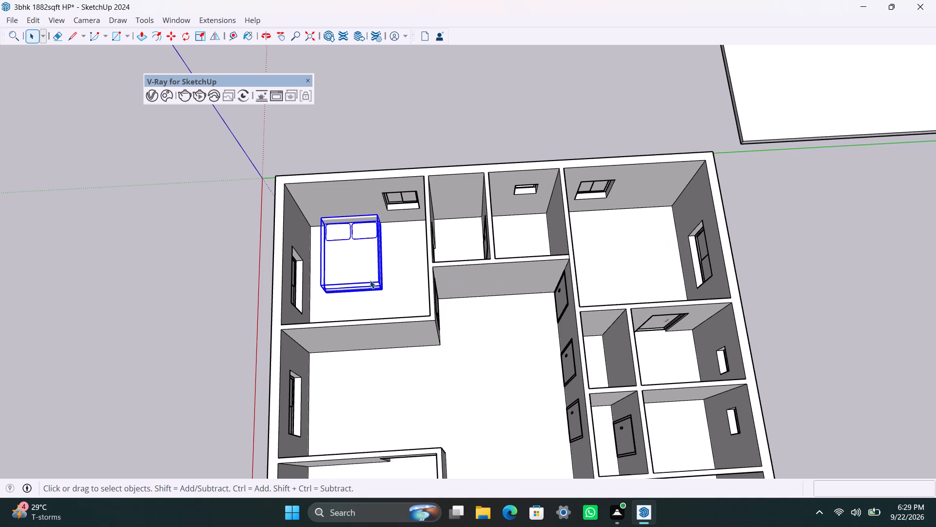
key("m")
left_click(383, 289)
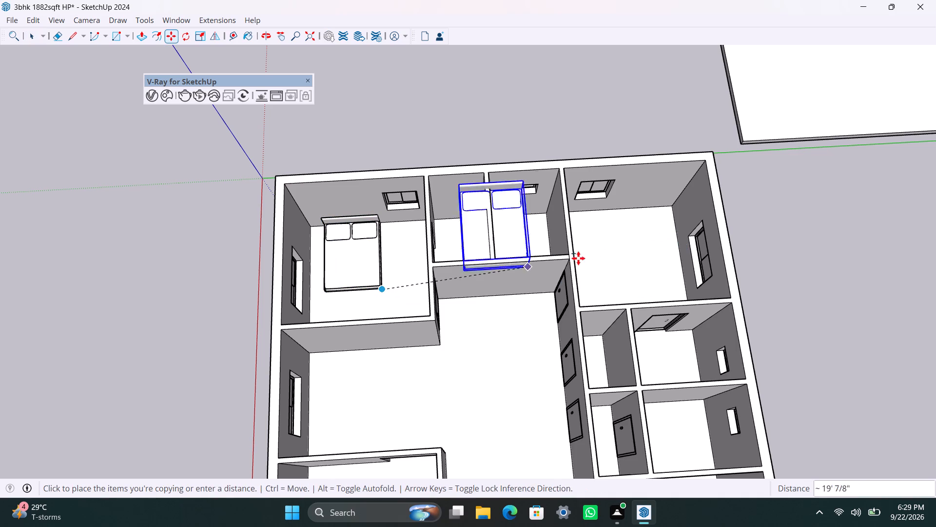
left_click(666, 270)
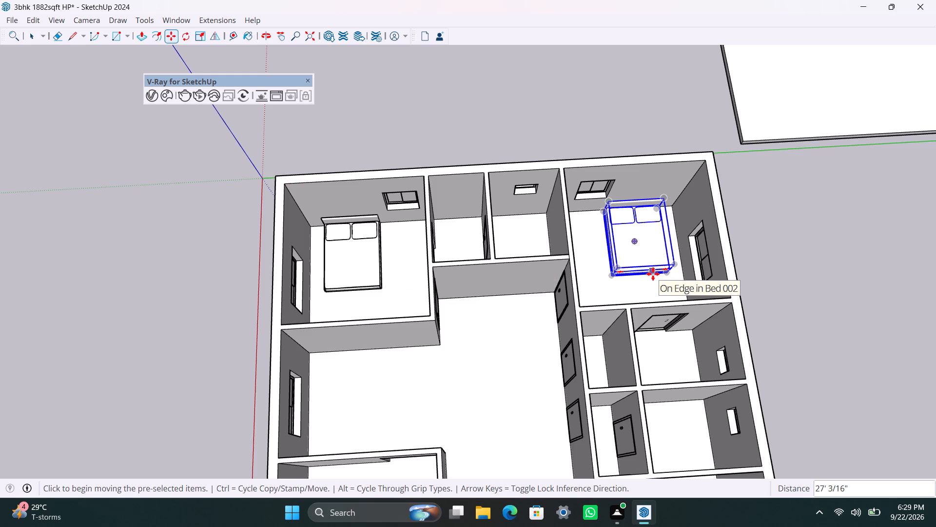
Replace the bed in the third bedroom with a copy of the neighbouring corner bedroom's bed, offset about 25' 1" along the red axis.
scroll(651, 279, "down", 4)
middle_click_drag(651, 279, 632, 237)
key("space")
left_click(634, 402)
key("Delete")
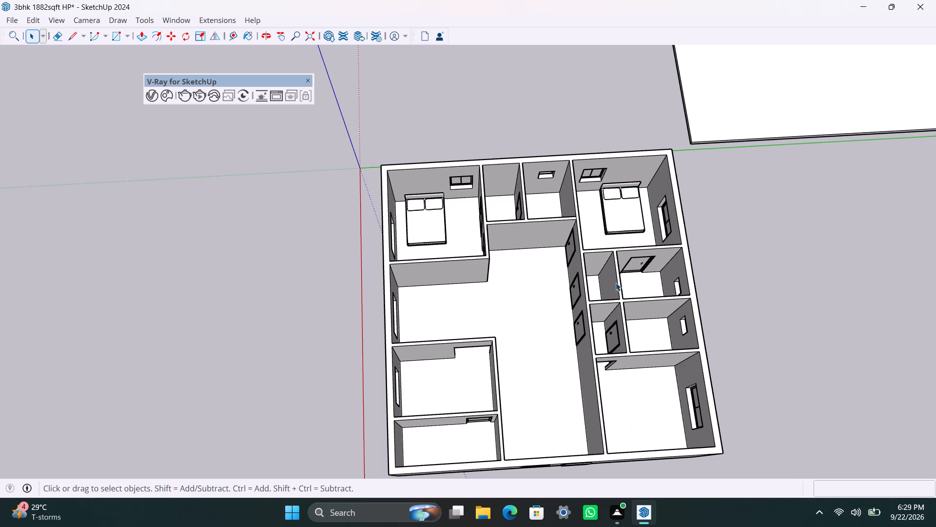
left_click(618, 223)
key("m")
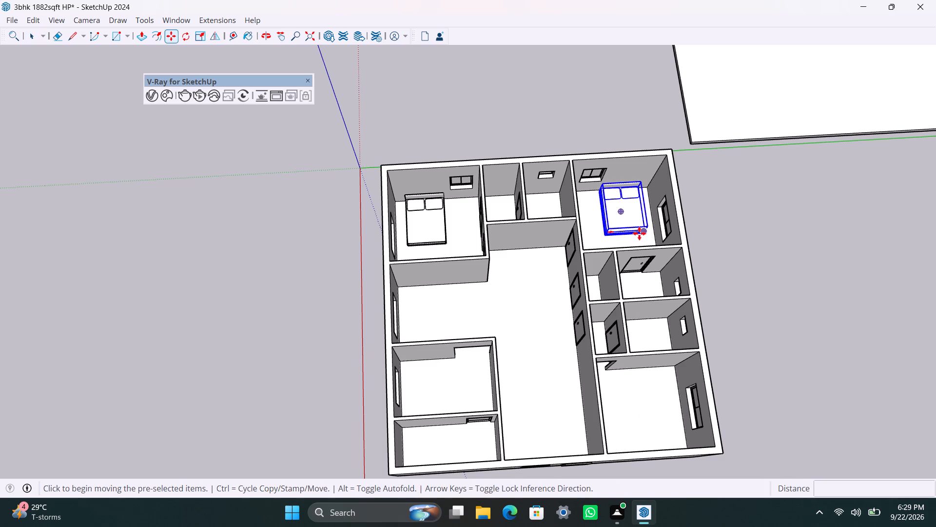
left_click(641, 233)
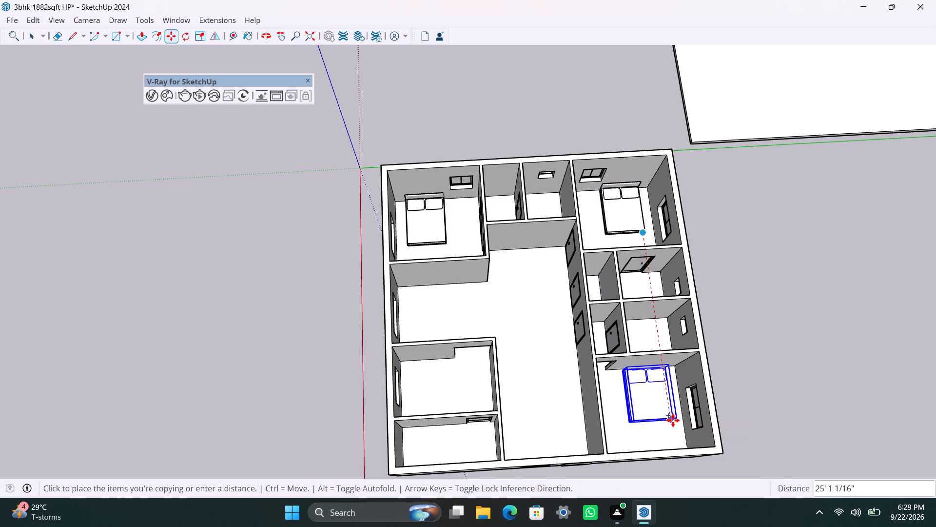
left_click(674, 420)
Nudge the third bedroom's bed slightly toward the wall behind its headboard.
scroll(679, 397, "up", 11)
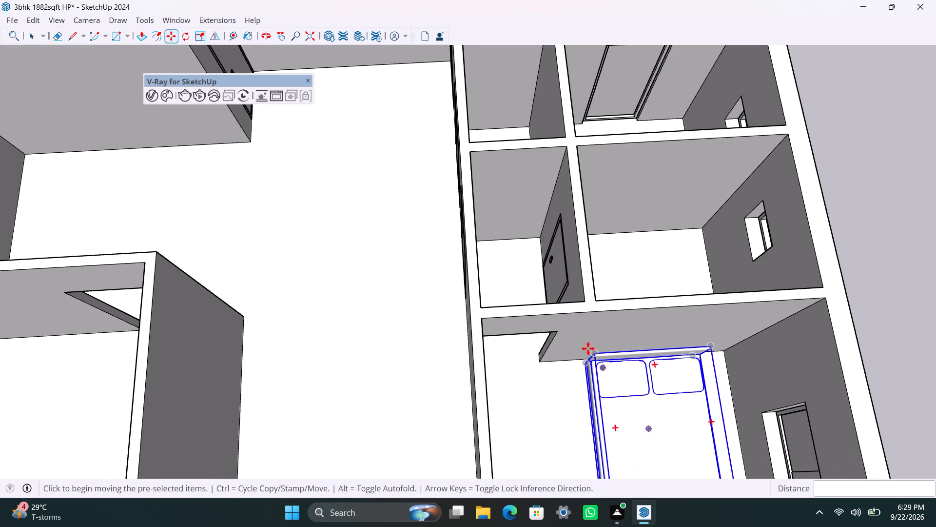
left_click(596, 348)
left_click(598, 345)
key("space")
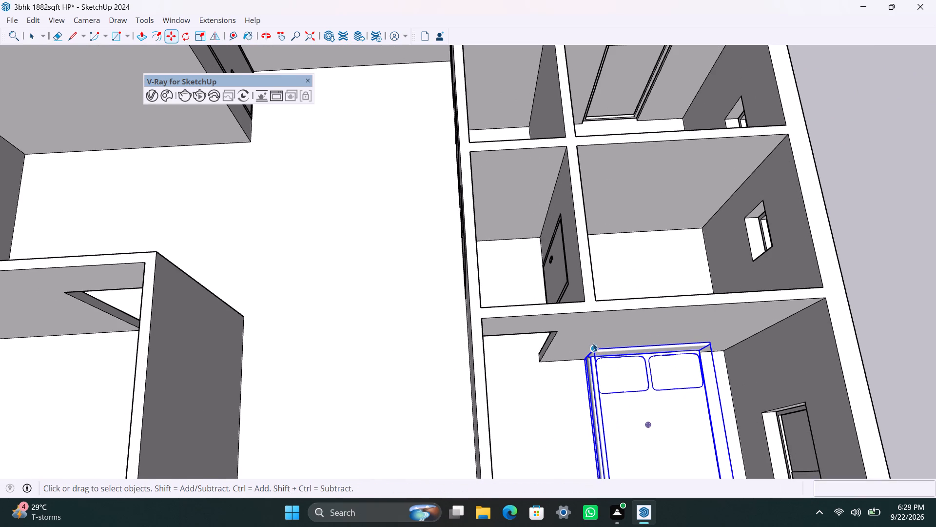
Deselect the bed and save the model.
scroll(593, 317, "down", 10)
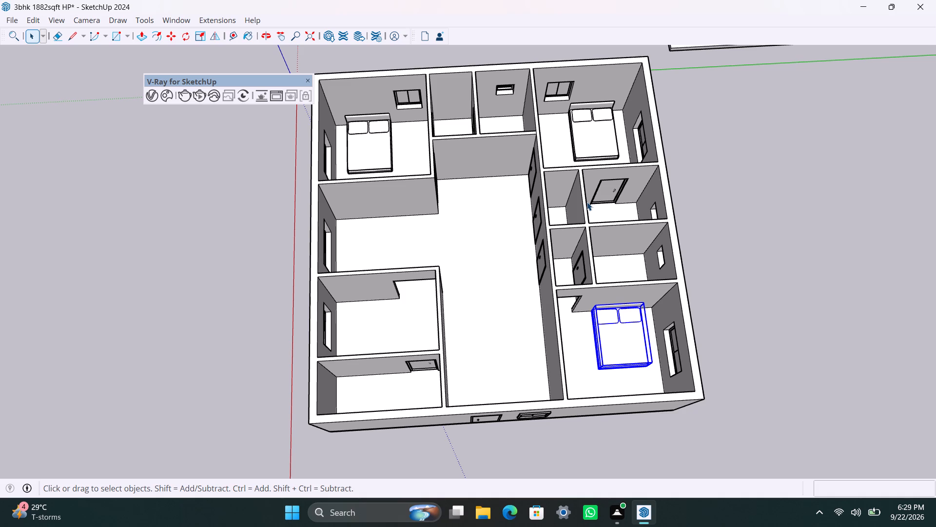
key("space")
left_click(718, 392)
key("ctrl+s")
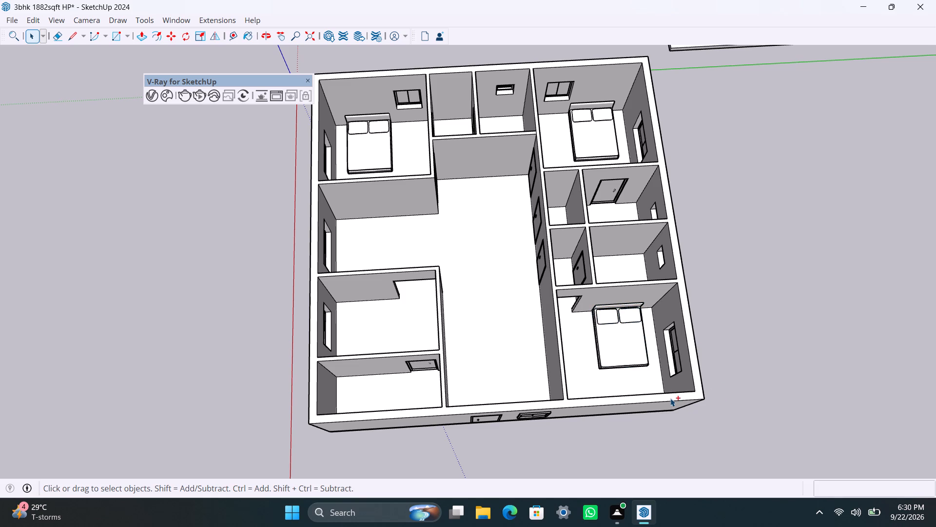
Reopen the Chaos Cosmos browser and look through the available bed assets.
key("space")
scroll(621, 365, "up", 2)
middle_click_drag(627, 356, 601, 330)
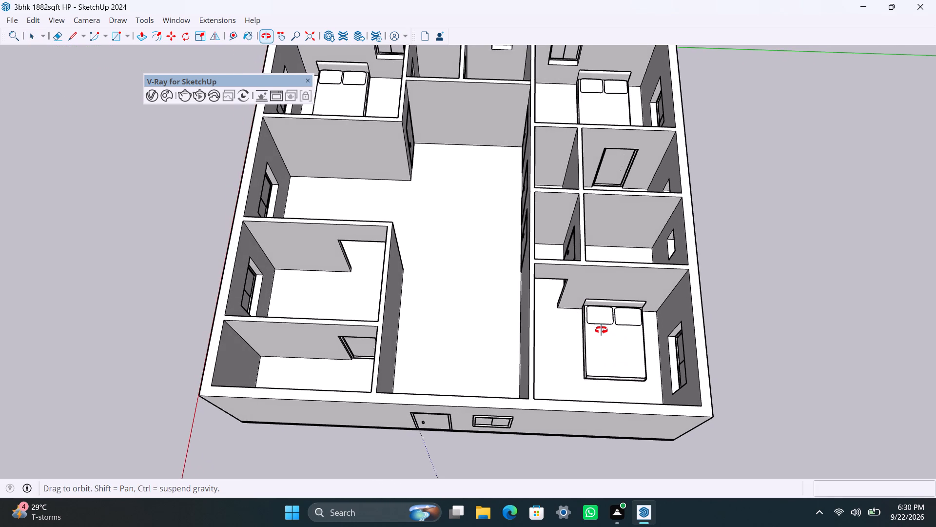
middle_click_drag(601, 330, 616, 339)
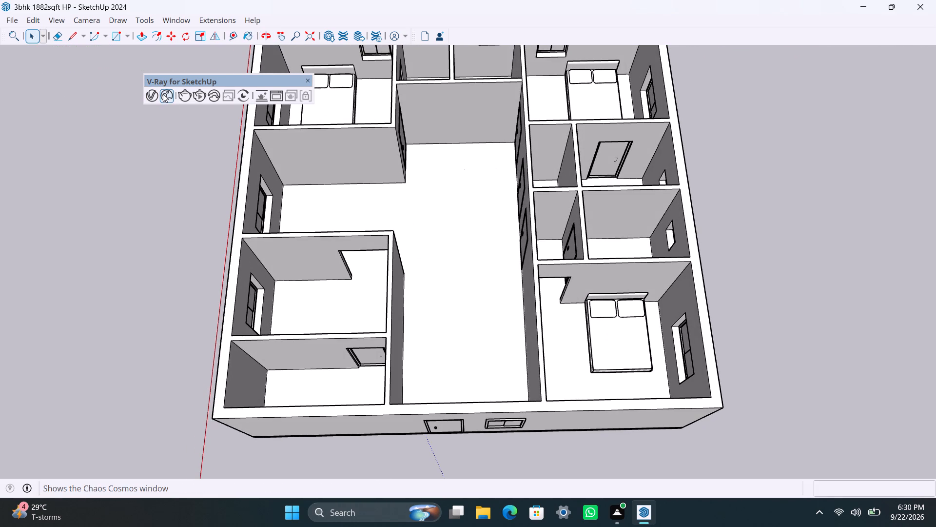
left_click(163, 94)
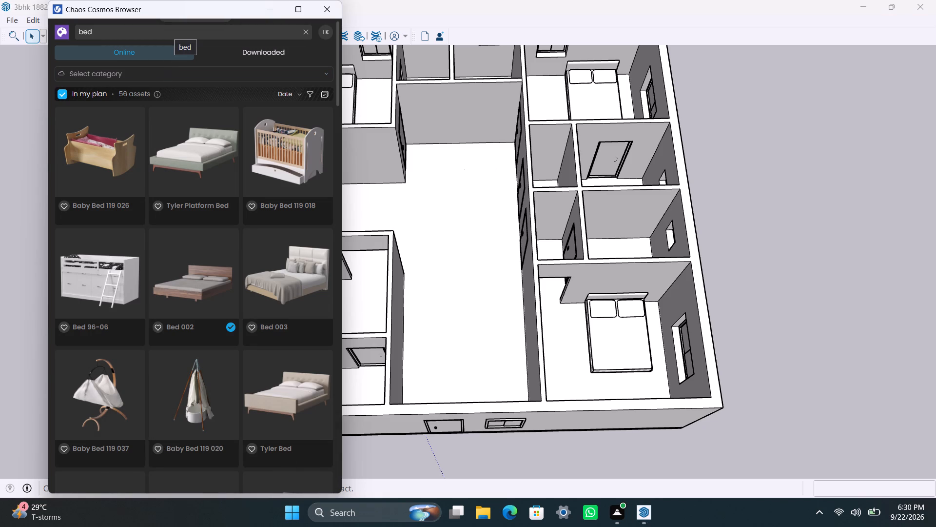
scroll(203, 292, "down", 6)
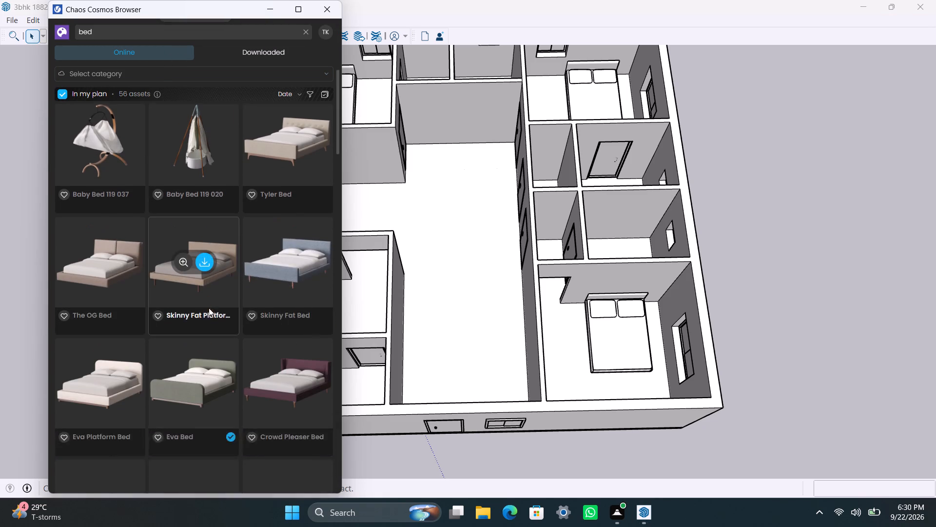
scroll(209, 308, "down", 5)
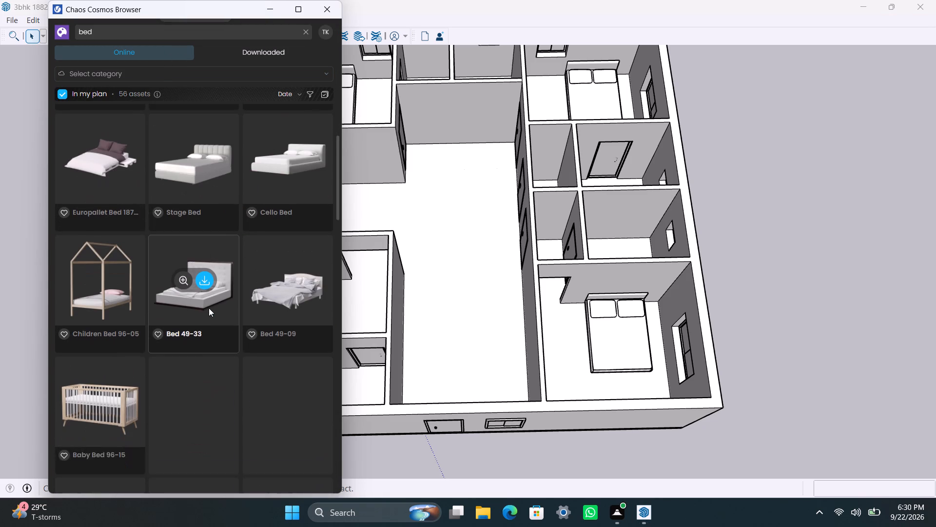
scroll(209, 308, "down", 1)
scroll(209, 308, "up", 6)
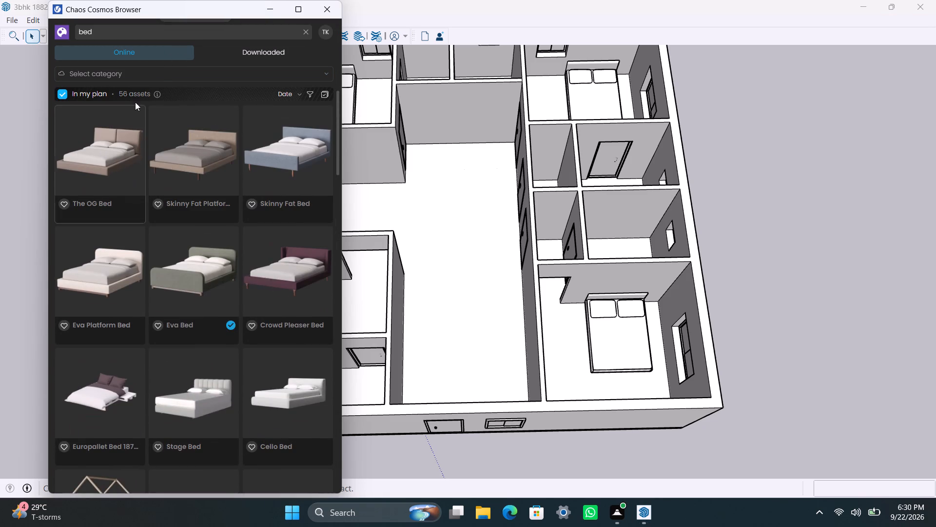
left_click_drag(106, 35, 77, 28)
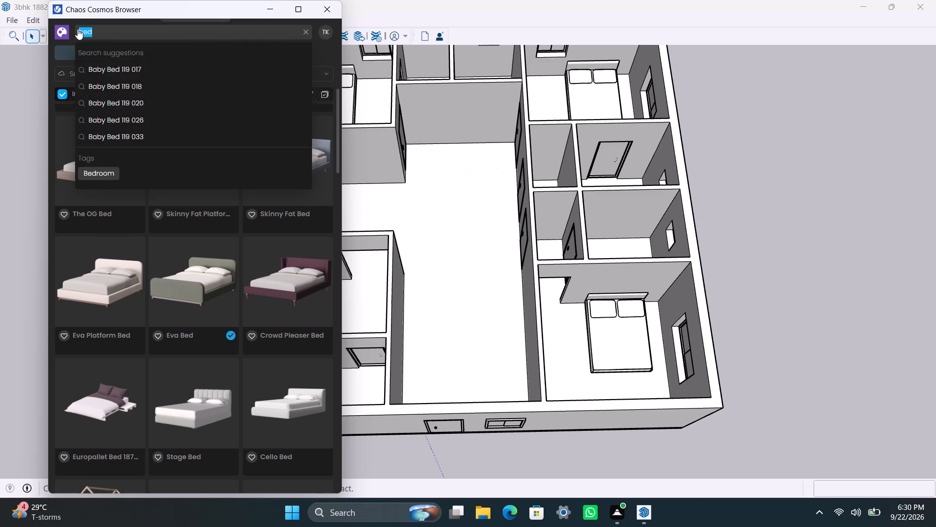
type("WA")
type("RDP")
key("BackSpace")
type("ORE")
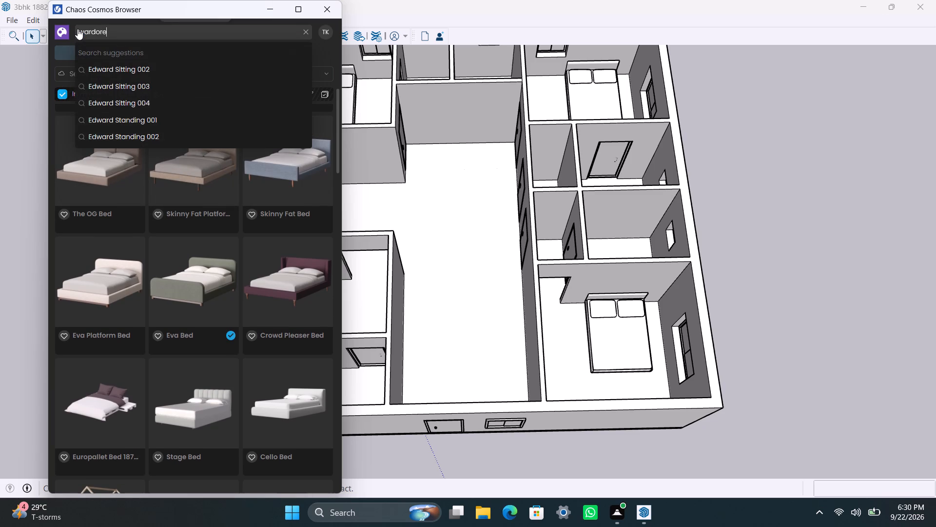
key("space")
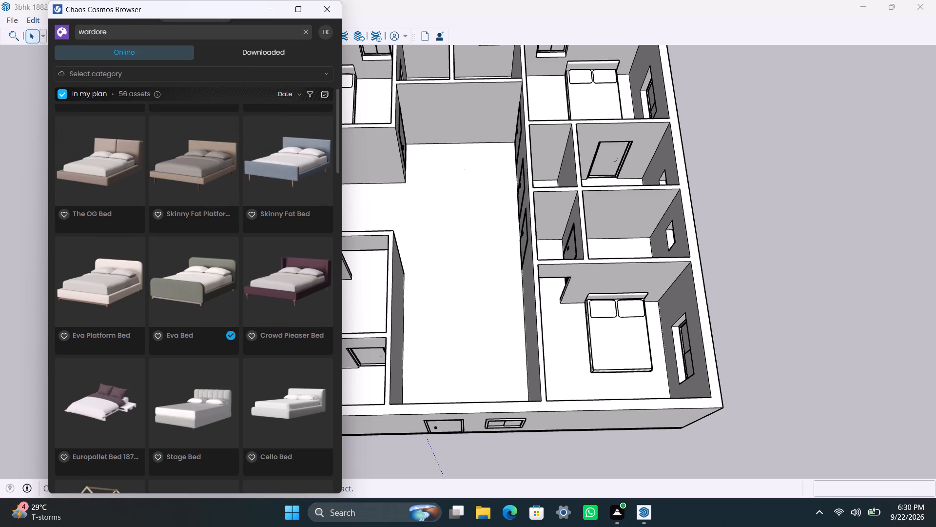
Search the Cosmos library for "dining table", browse the assets, and download Toy Table Set 40-09.
left_click_drag(116, 33, 62, 41)
key("Delete")
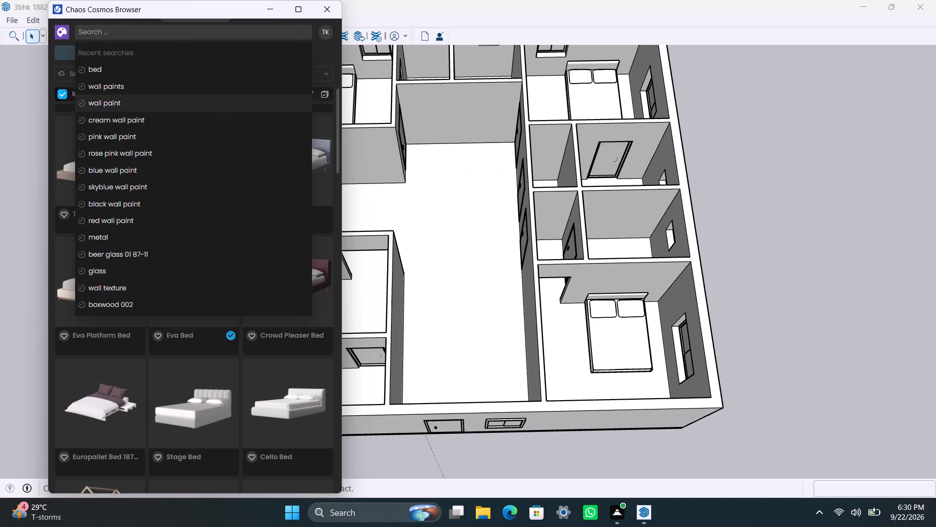
type("DINING TABLE")
key("Return")
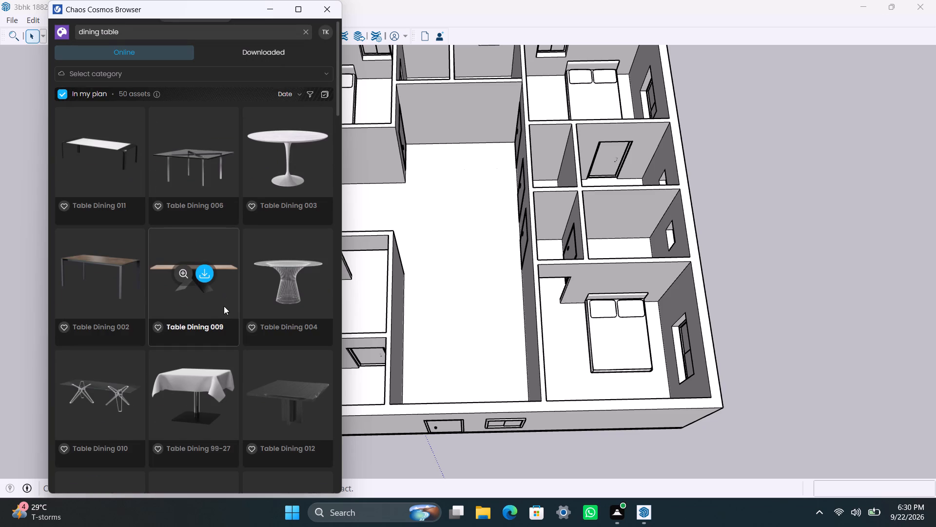
scroll(221, 306, "down", 5)
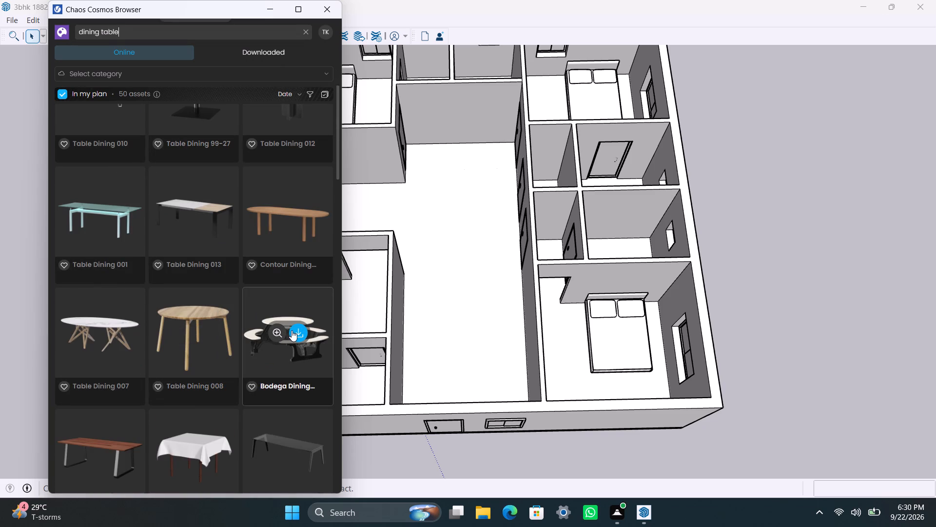
scroll(248, 373, "down", 7)
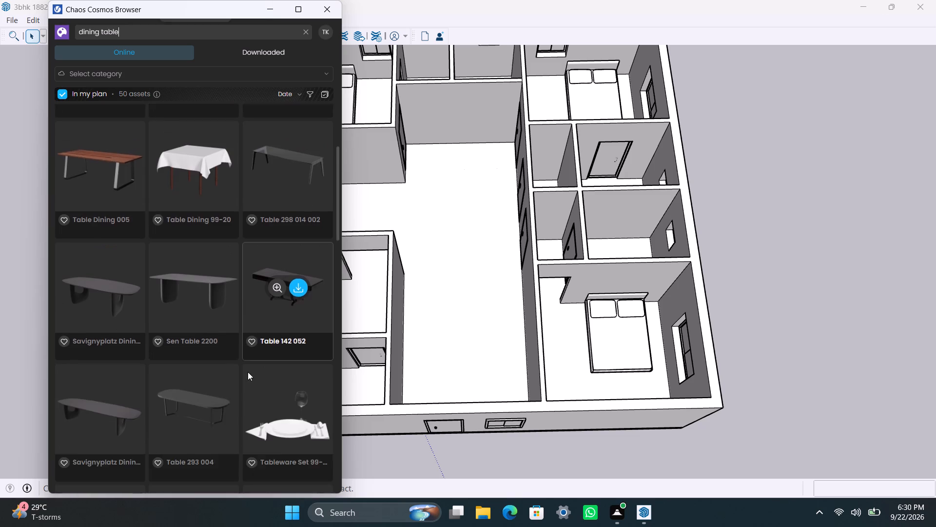
scroll(248, 371, "down", 7)
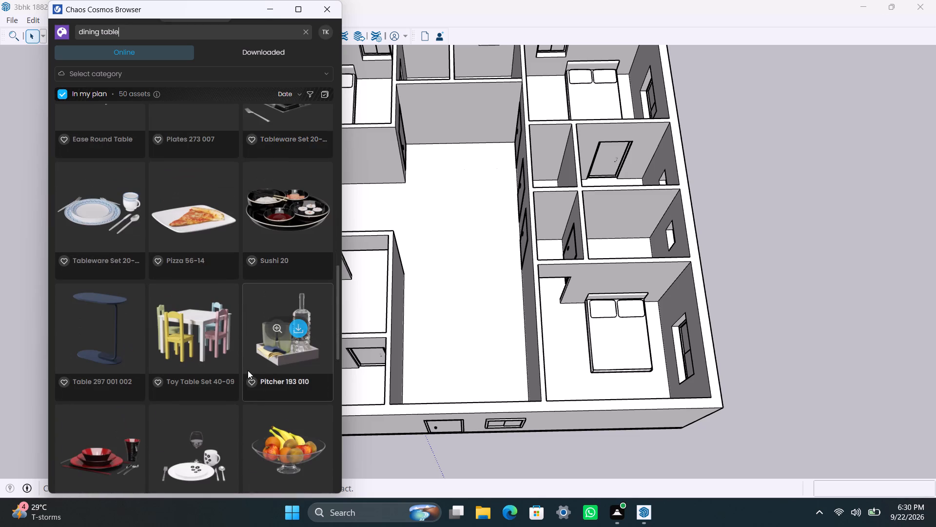
scroll(248, 370, "down", 3)
scroll(218, 268, "up", 1)
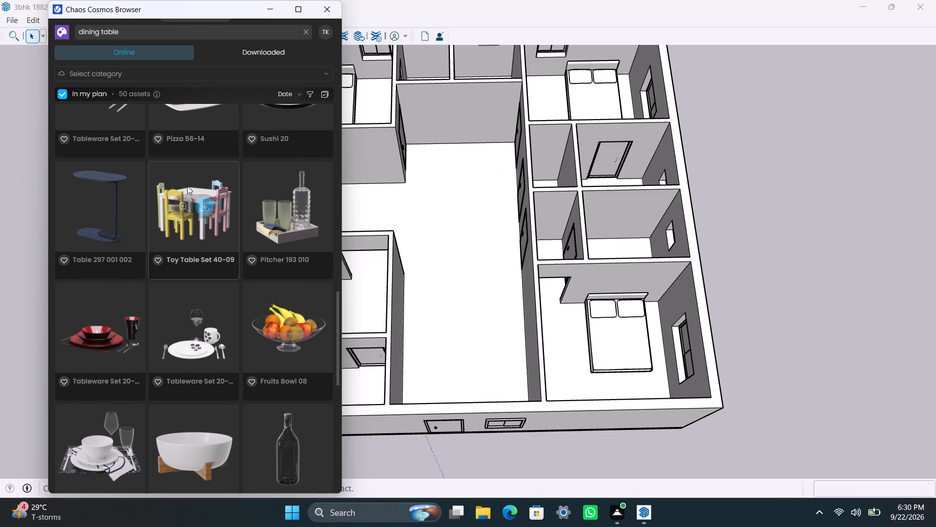
left_click(201, 209)
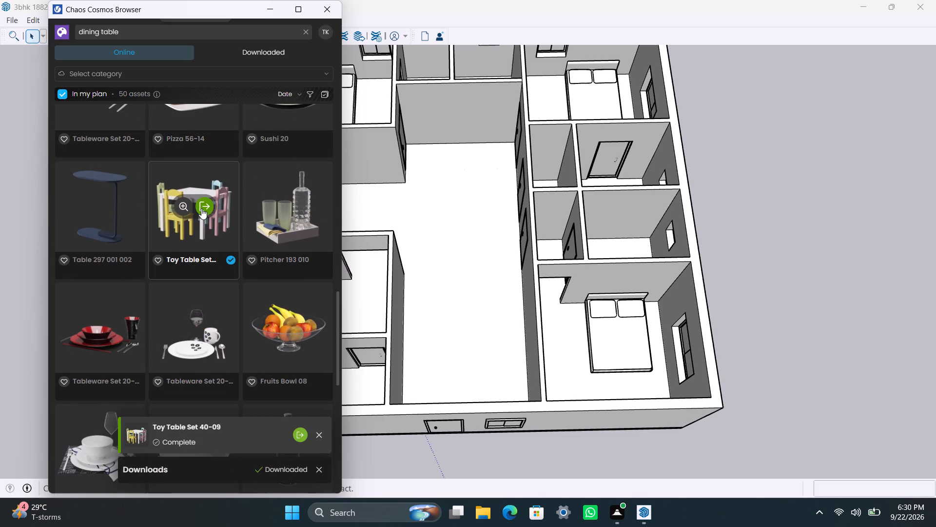
Place one Toy Table Set 40-09 on the floor of the open area beside the central hall.
left_click(201, 208)
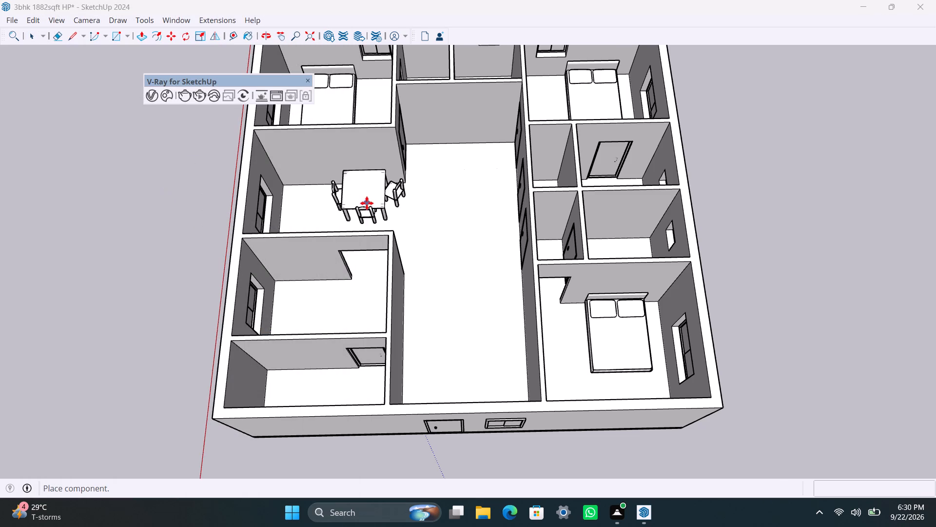
scroll(342, 217, "up", 2)
middle_click_drag(342, 218, 342, 221)
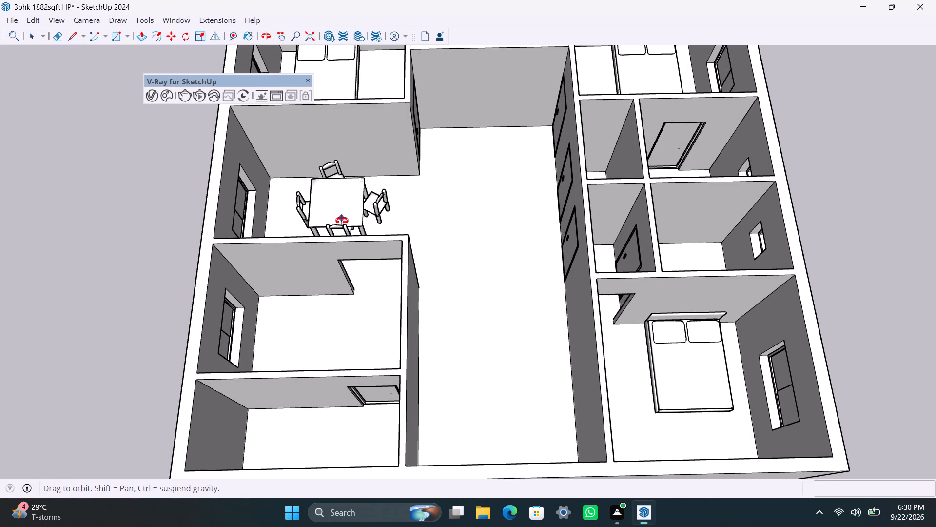
middle_click_drag(342, 221, 339, 297)
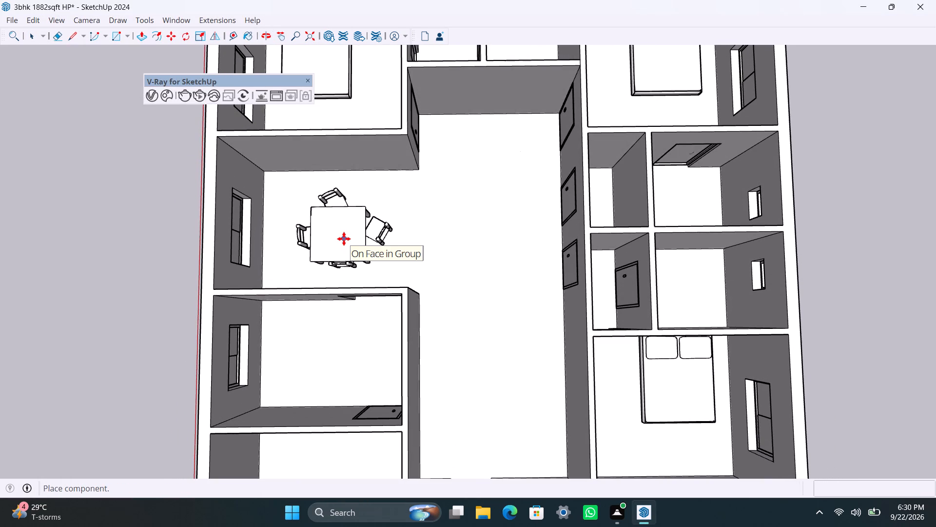
left_click(344, 239)
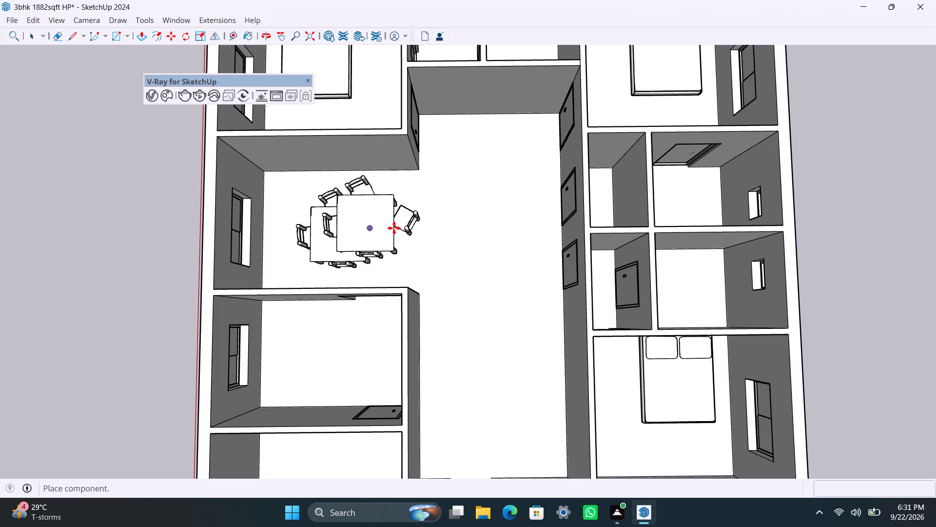
key("space")
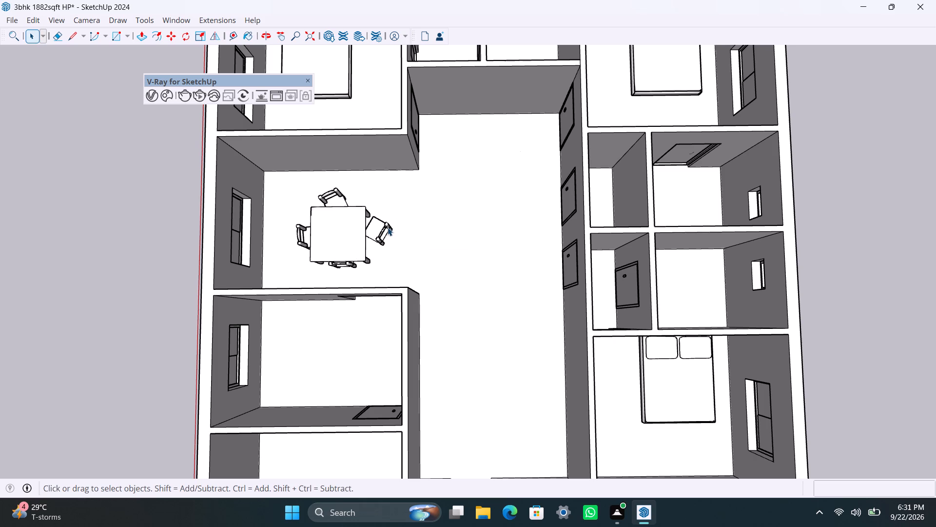
Move the table set about 9' 1 9/16" along the green axis into the central hall.
left_click(334, 261)
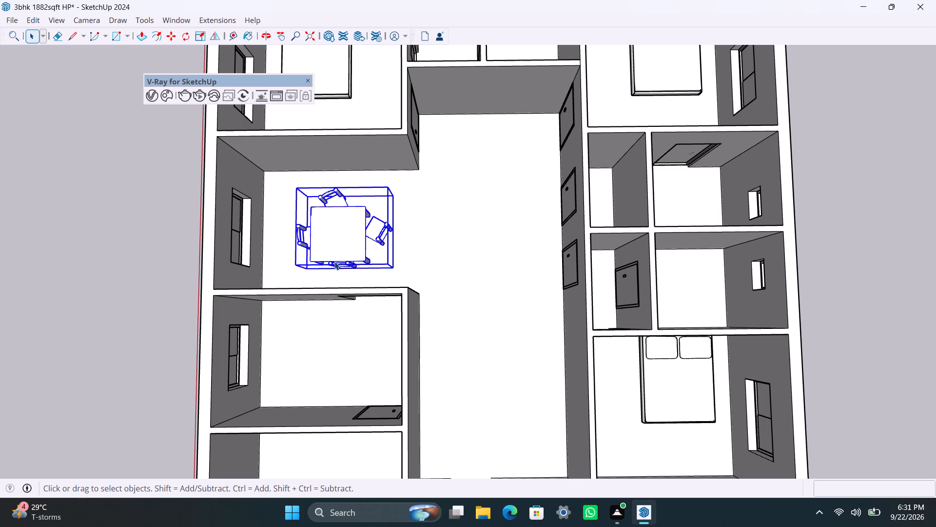
key("m")
left_click(334, 262)
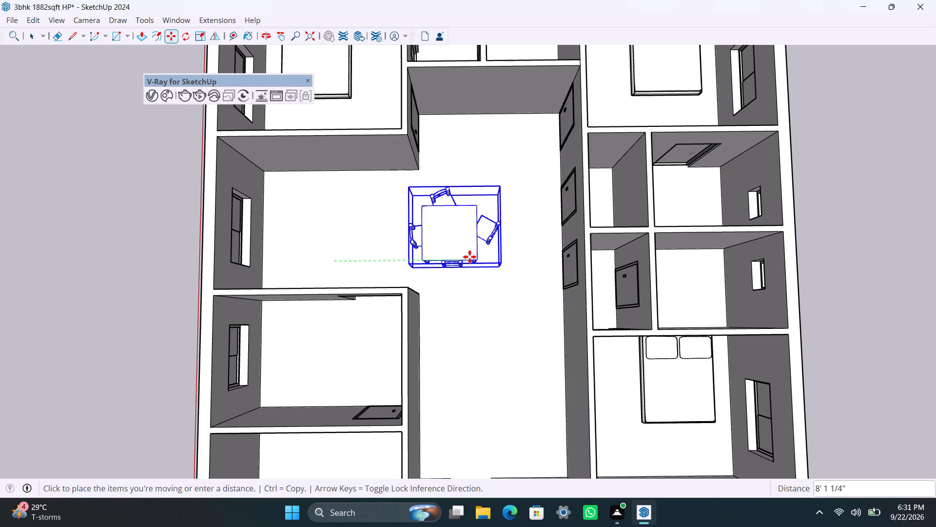
scroll(469, 257, "down", 2)
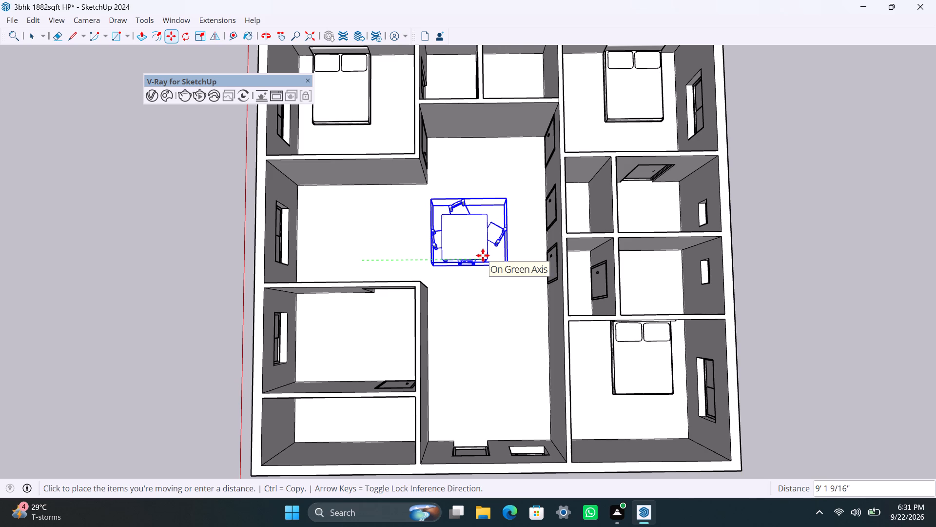
left_click(483, 255)
key("space")
Delete the middle of the three doors on the hall's long wall, save the model, and exit the house group.
scroll(506, 301, "down", 2)
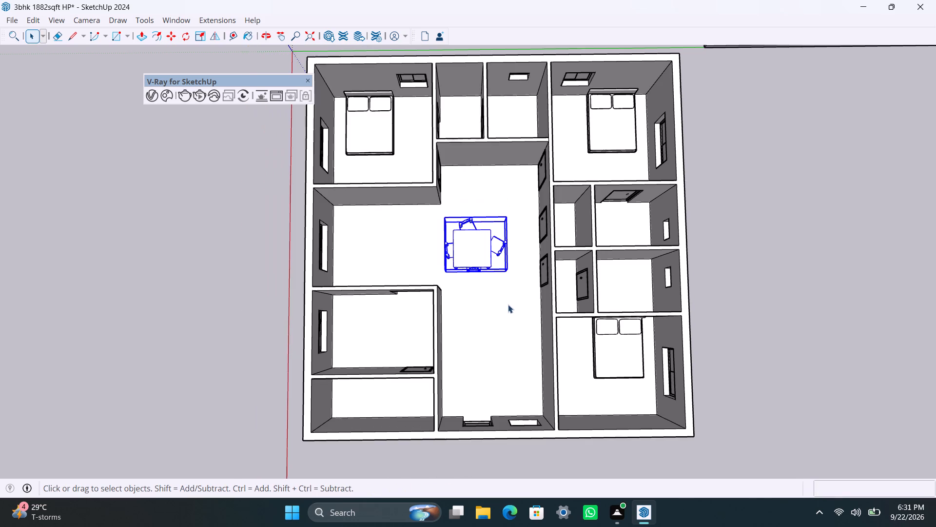
scroll(509, 304, "up", 2)
middle_click_drag(514, 305, 802, 304)
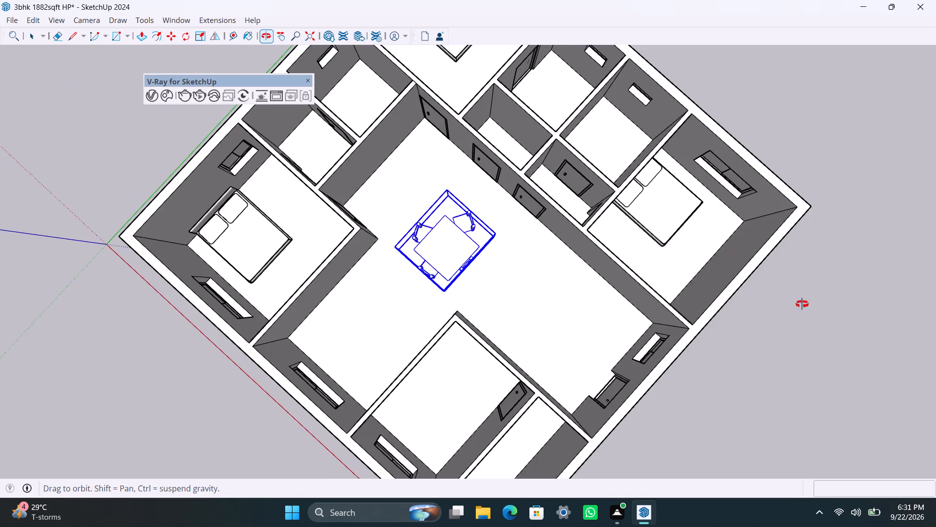
middle_click_drag(802, 304, 877, 257)
scroll(505, 203, "up", 2)
middle_click_drag(432, 175, 508, 103)
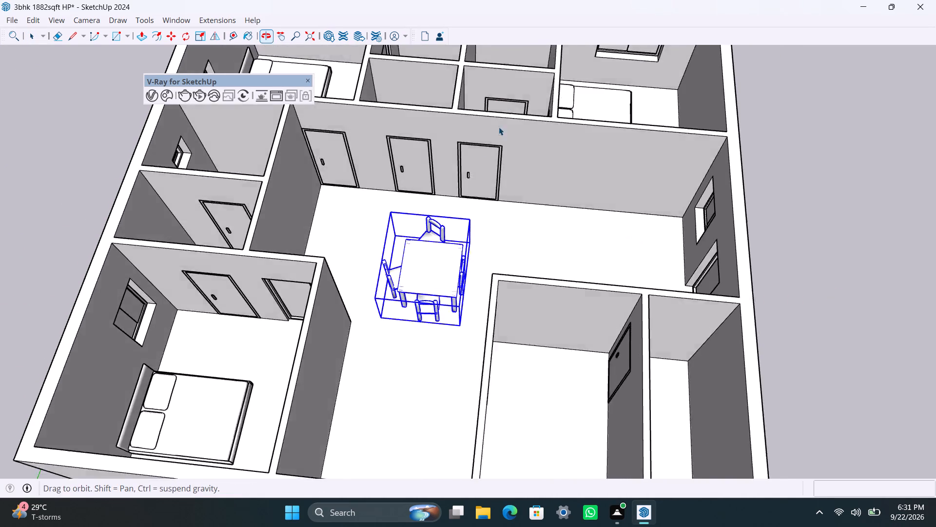
scroll(442, 181, "up", 4)
left_click(399, 170)
double_click(399, 169)
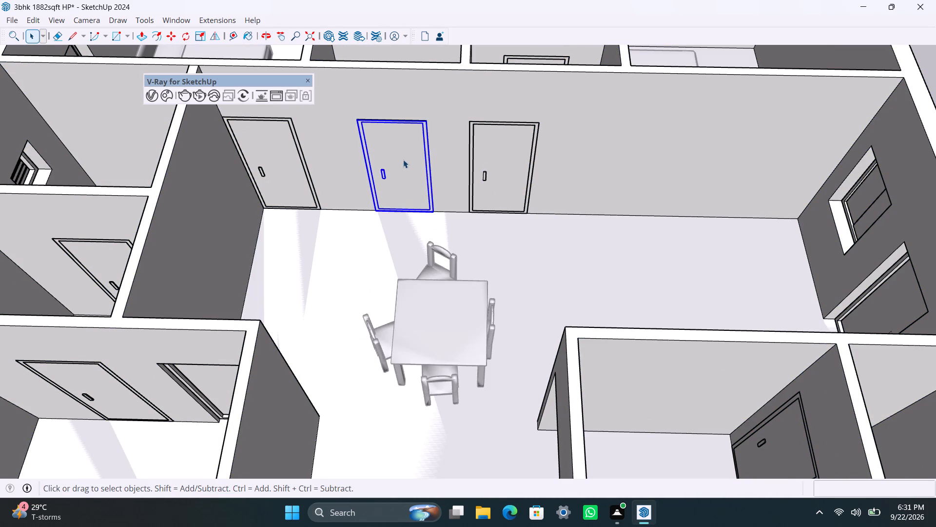
key("Delete")
key("ctrl+s")
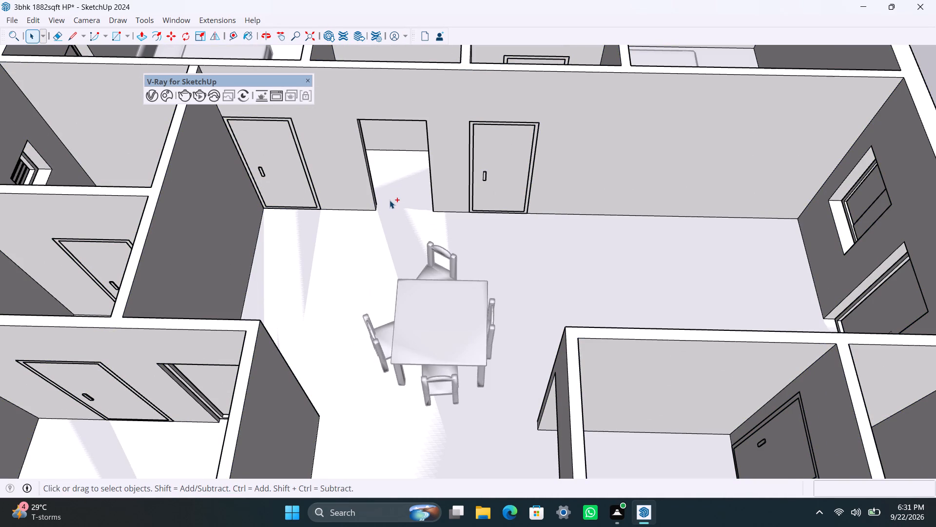
key("space")
scroll(448, 240, "down", 5)
scroll(546, 257, "down", 9)
left_click(784, 189)
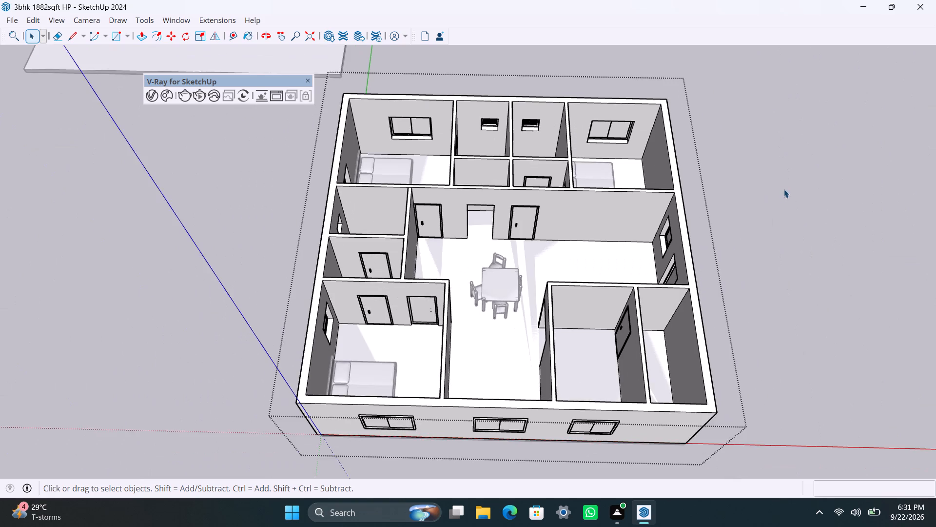
Move the table set diagonally about 1' 6", away from the front entrance and toward the wall with the removed door.
scroll(700, 296, "up", 3)
middle_click_drag(664, 311, 136, 233)
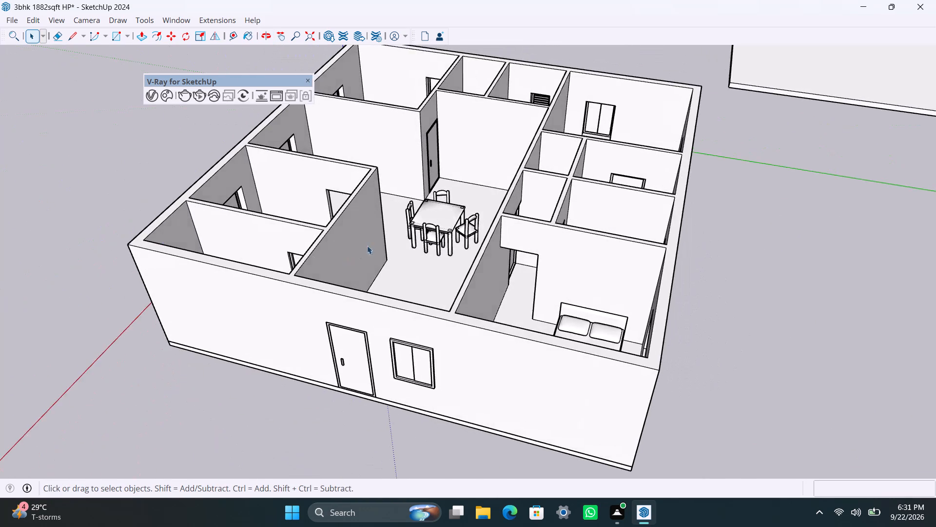
scroll(370, 243, "up", 2)
middle_click_drag(444, 273, 509, 391)
scroll(482, 258, "up", 2)
left_click(425, 250)
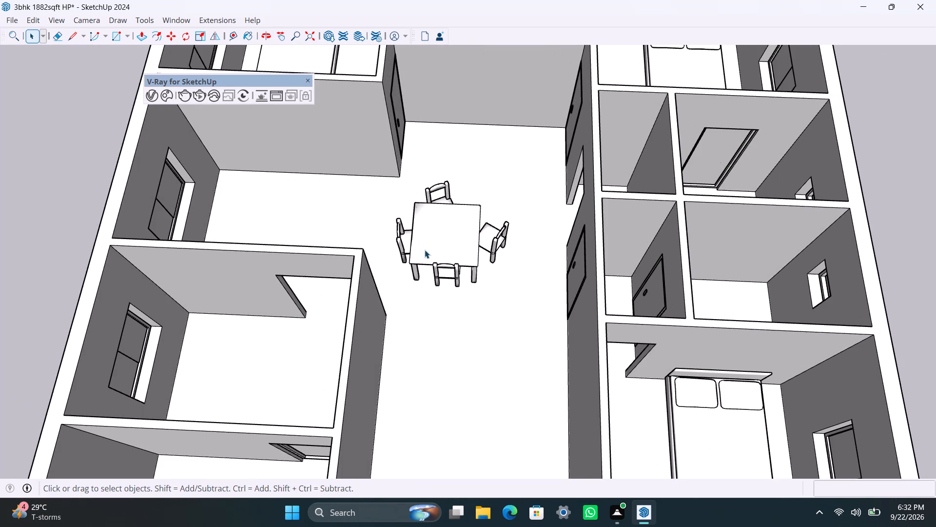
key("m")
left_click(430, 252)
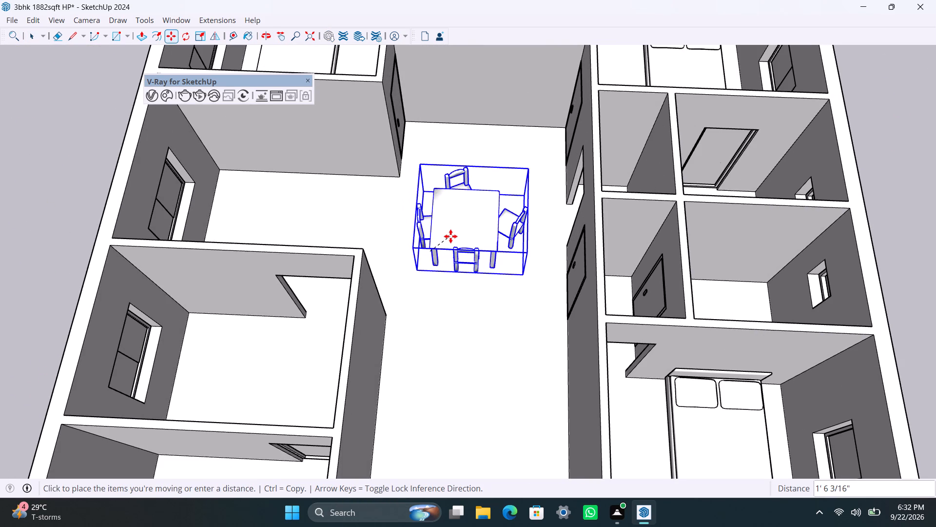
left_click(453, 235)
scroll(452, 237, "down", 3)
middle_click_drag(453, 243, 447, 307)
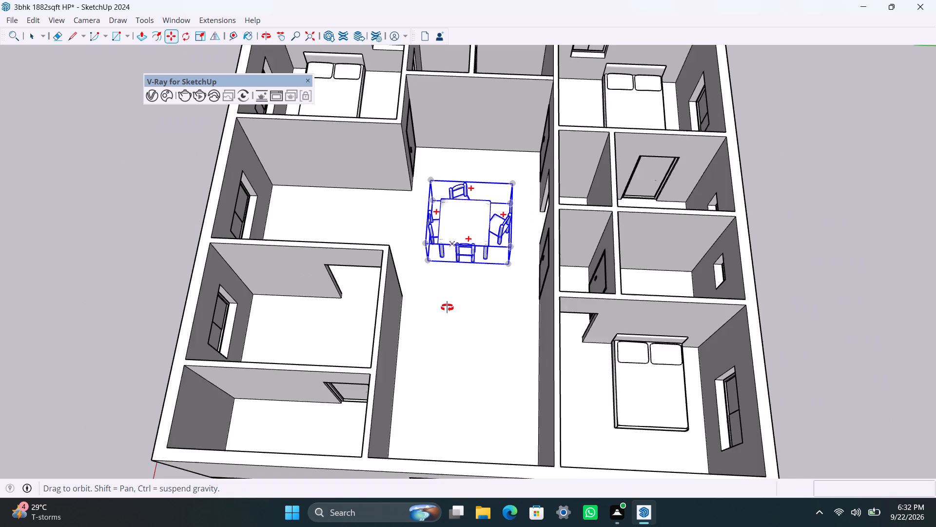
middle_click_drag(447, 307, 441, 328)
key("space")
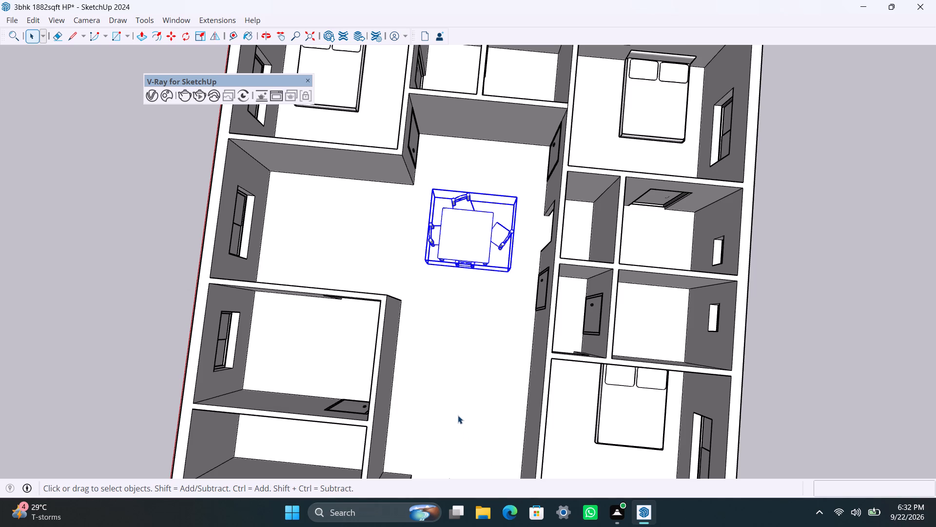
Move the table set about 10 9/16" back toward the front entrance.
scroll(449, 422, "down", 3)
scroll(458, 398, "up", 2)
middle_click_drag(458, 398, 472, 337)
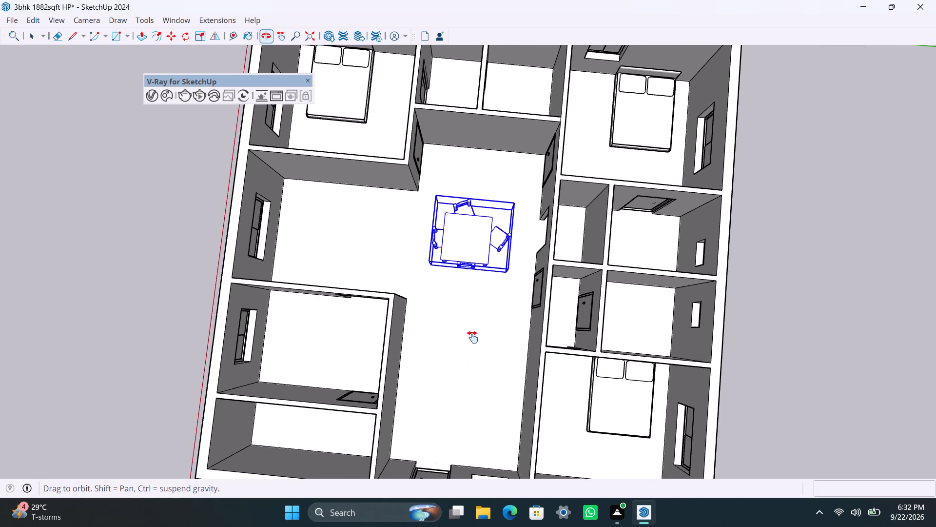
middle_click_drag(472, 337, 476, 328)
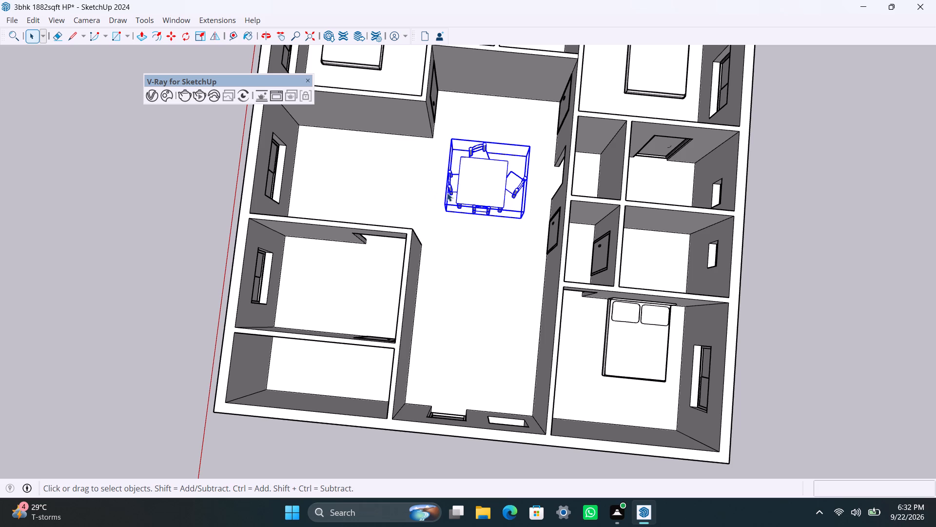
key("m")
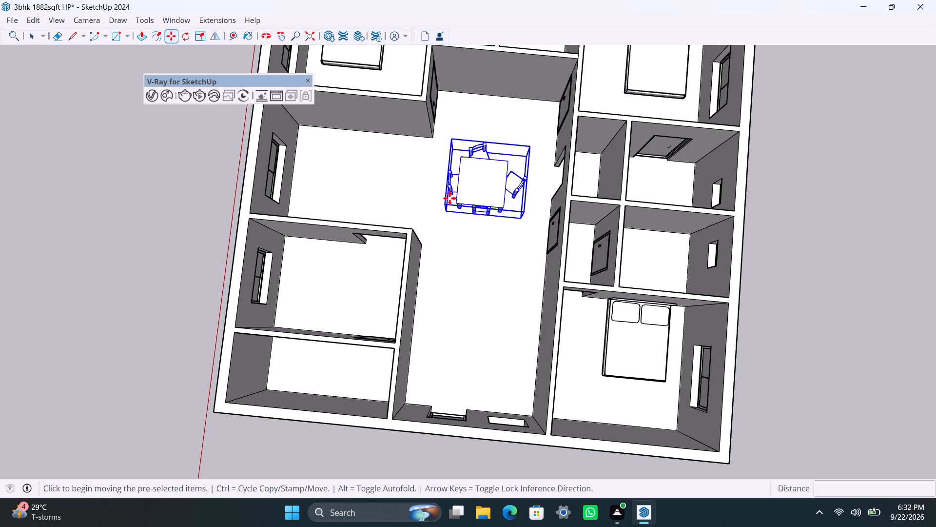
left_click(449, 198)
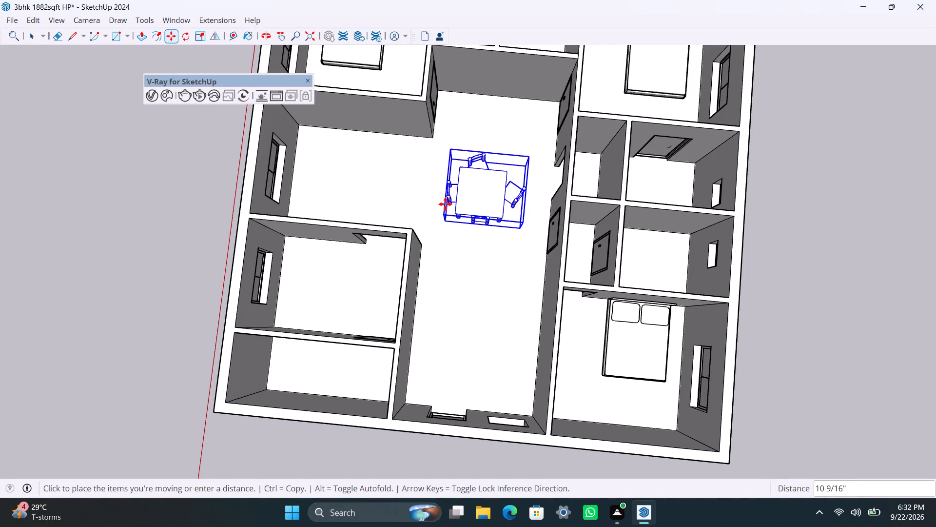
left_click(445, 204)
key("space")
Inspect the table set's placement in the central hall and the surrounding door openings from several angles.
scroll(446, 280, "down", 3)
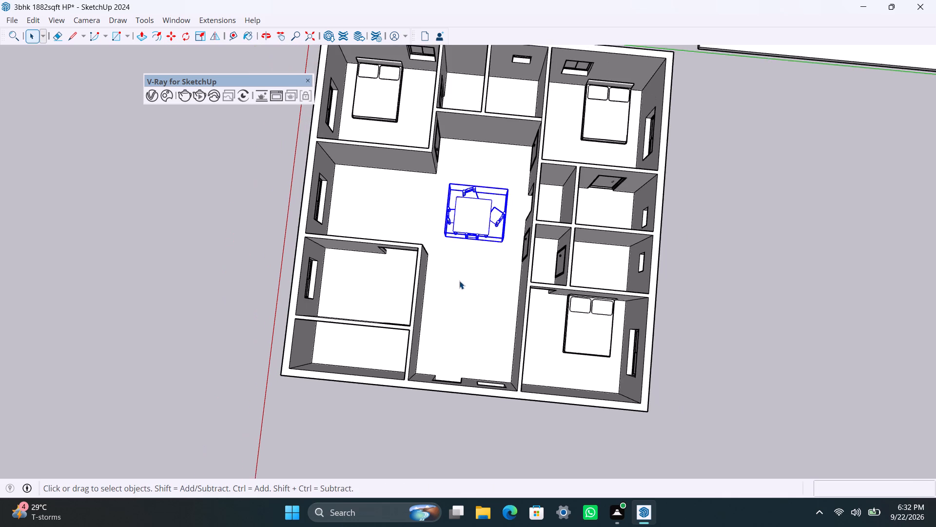
middle_click_drag(465, 281, 26, 243)
scroll(552, 272, "up", 2)
middle_click_drag(531, 194, 273, 133)
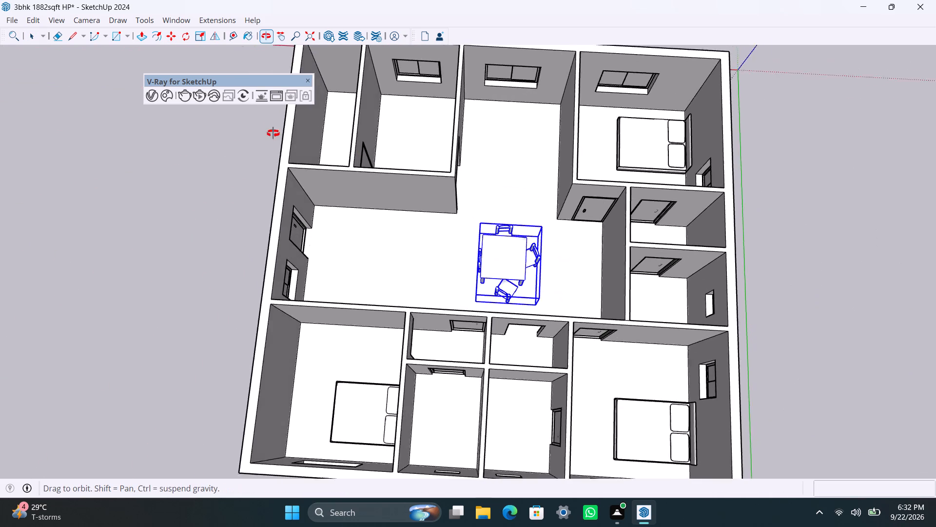
middle_click_drag(273, 133, 141, 89)
scroll(579, 275, "down", 4)
scroll(532, 250, "up", 4)
middle_click_drag(538, 232, 448, 219)
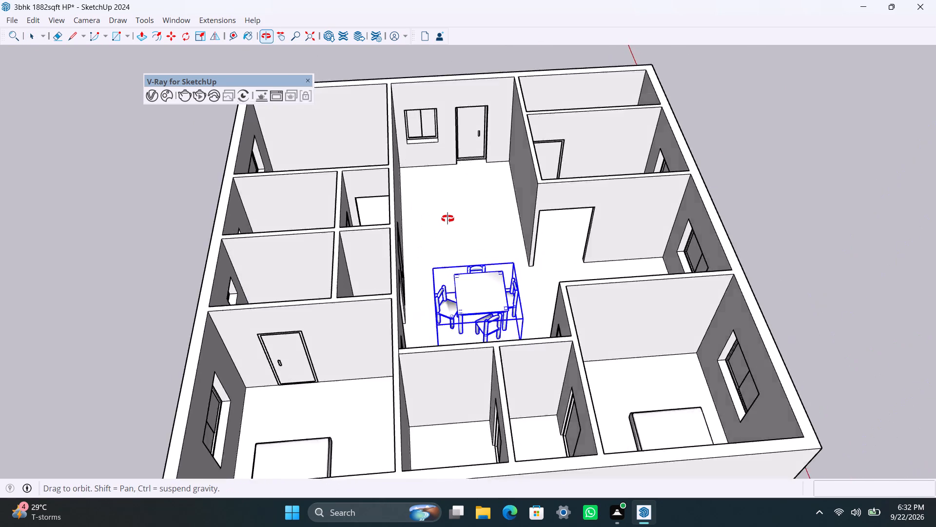
middle_click_drag(448, 219, 442, 219)
scroll(598, 213, "up", 3)
middle_click_drag(559, 207, 537, 182)
scroll(564, 191, "up", 3)
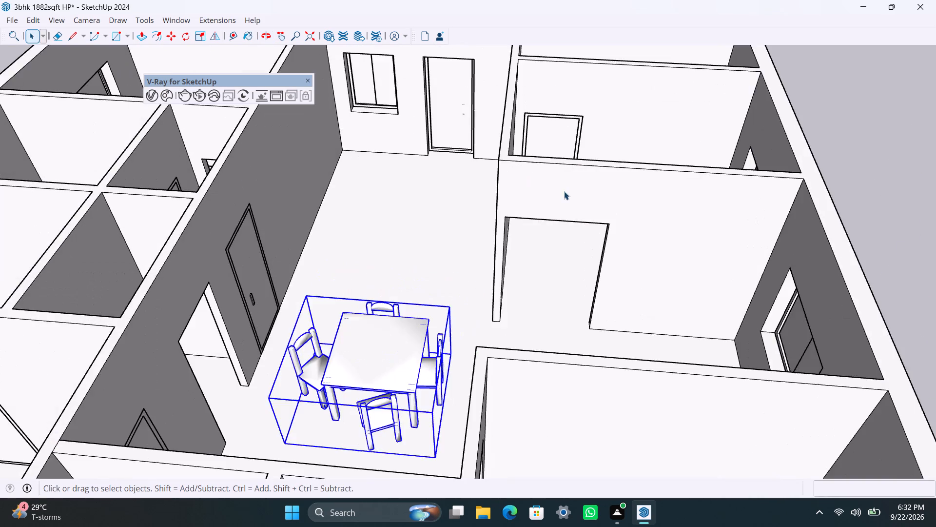
Inspect the table set, the nearby wall openings and the overall room layout from several angles.
scroll(564, 191, "up", 3)
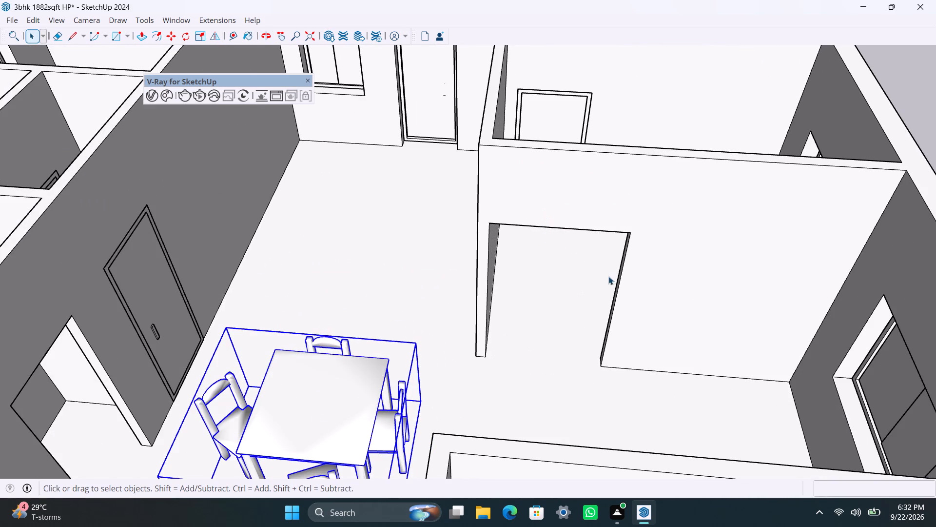
scroll(497, 228, "up", 1)
scroll(492, 180, "down", 3)
middle_click_drag(500, 212, 482, 188)
scroll(483, 189, "up", 2)
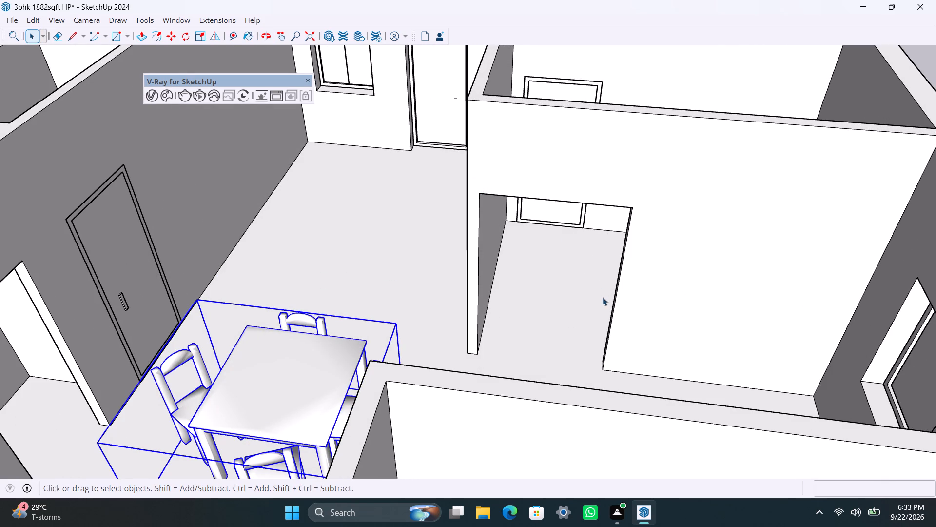
scroll(523, 223, "down", 7)
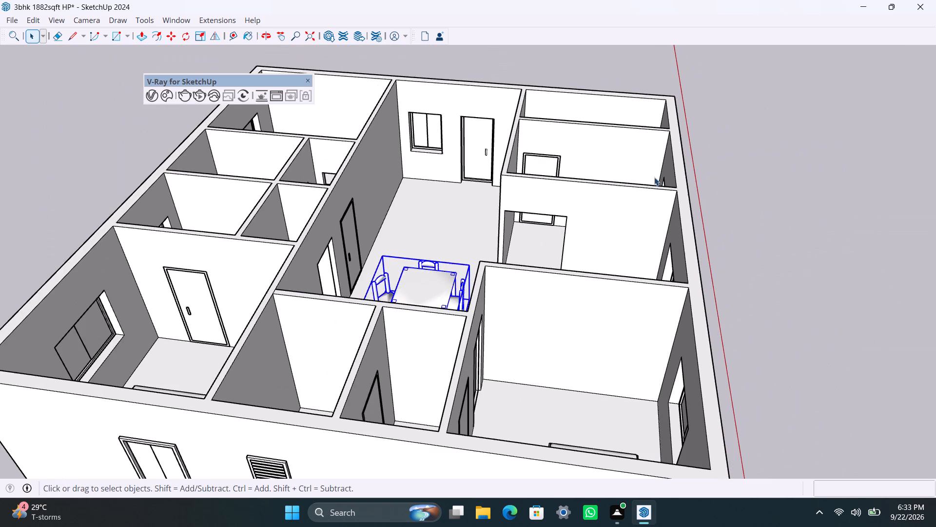
left_click(773, 165)
scroll(529, 258, "down", 4)
middle_click_drag(531, 251, 0, 269)
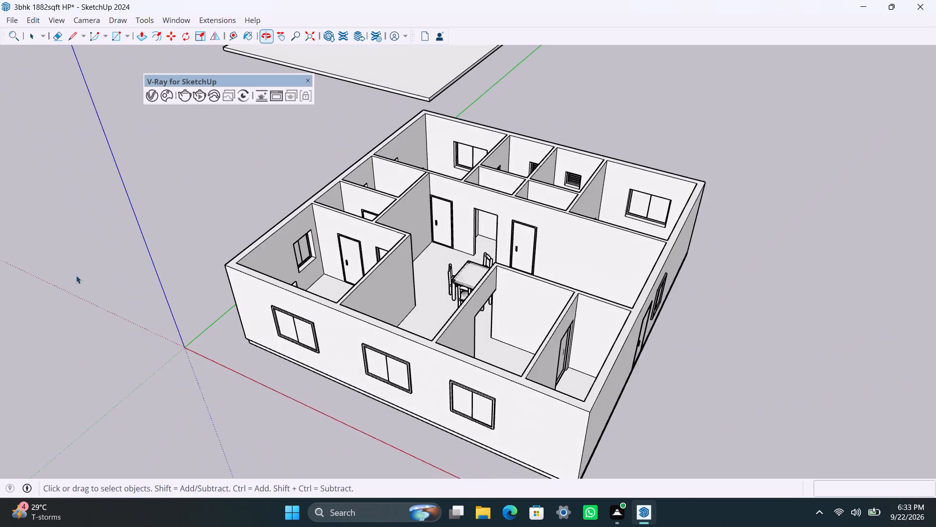
scroll(407, 299, "down", 4)
middle_click_drag(540, 306, 225, 380)
scroll(271, 343, "up", 3)
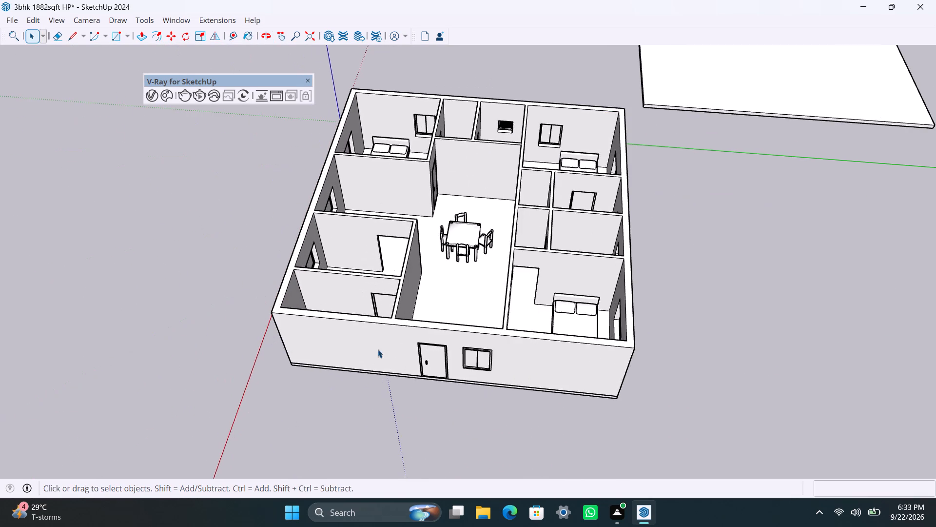
Move the table set about 10' 7" along the green axis, from the central hall into the open bay beside it.
middle_click_drag(383, 351, 412, 447, "shift")
scroll(457, 363, "up", 3)
middle_click_drag(472, 336, 485, 405)
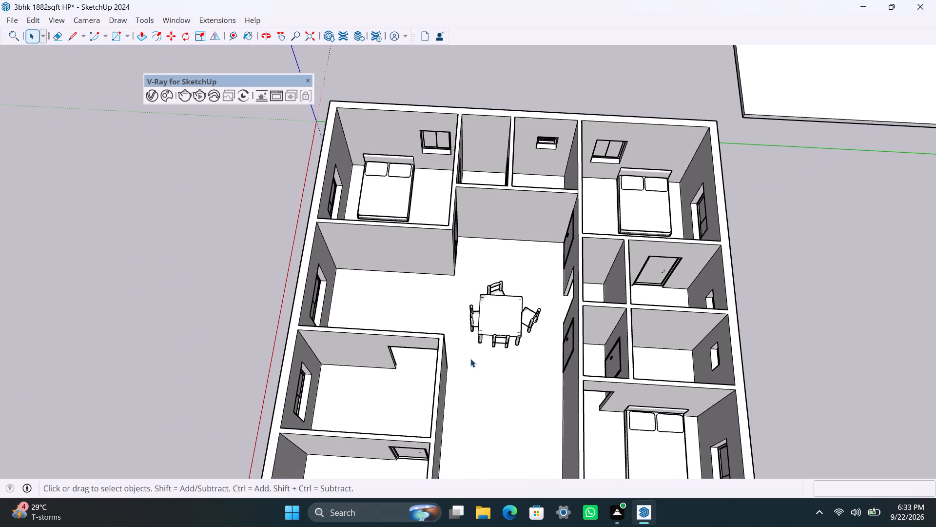
left_click(508, 337)
key("m")
left_click(508, 337)
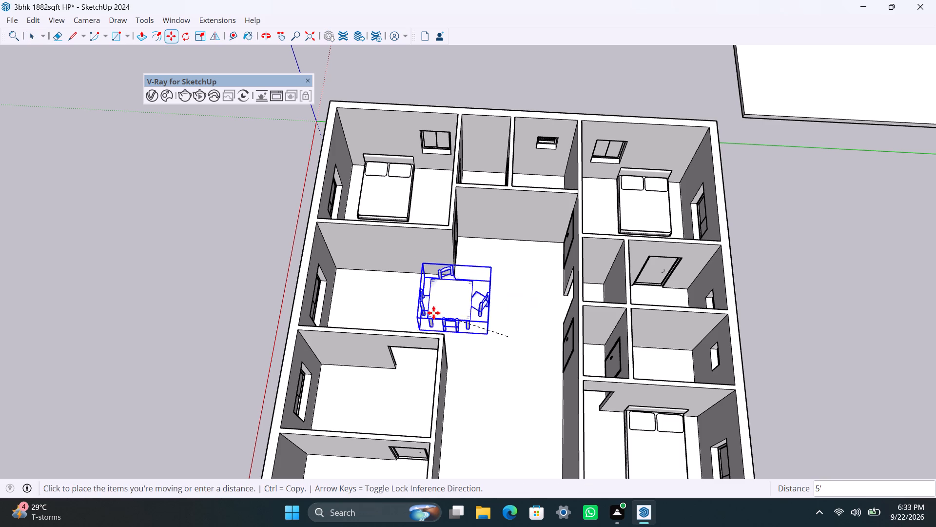
middle_click_drag(396, 321, 396, 383)
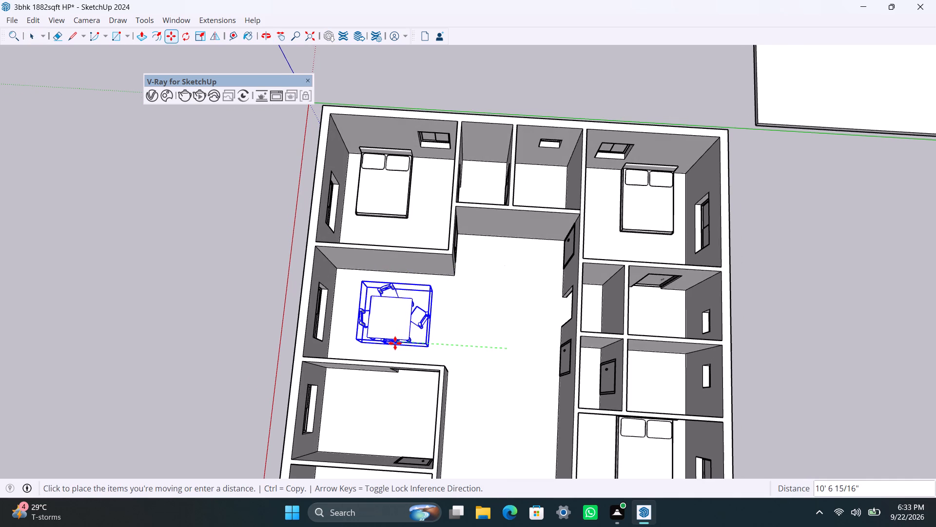
left_click(395, 344)
key("space")
Search Chaos Cosmos for "sofa set", then download and import the Grad Sofa Set.
left_click(169, 91)
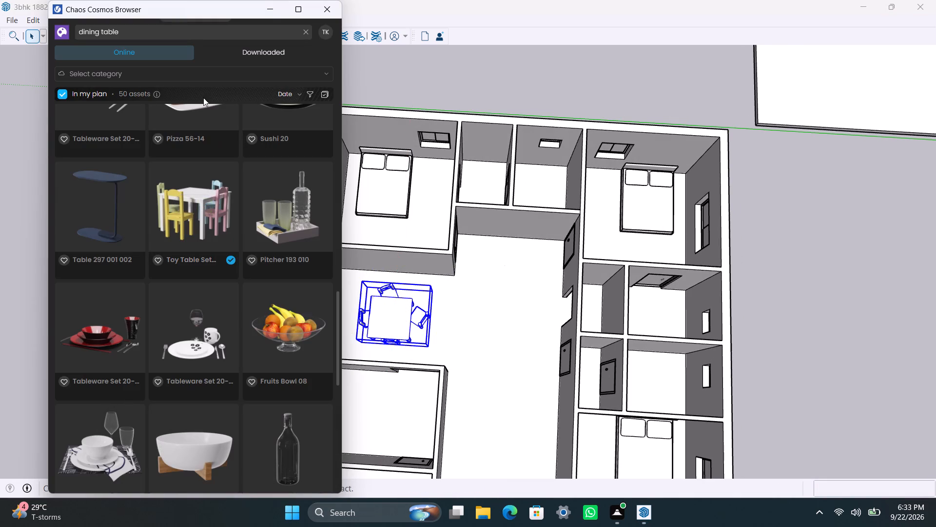
left_click_drag(136, 31, 78, 33)
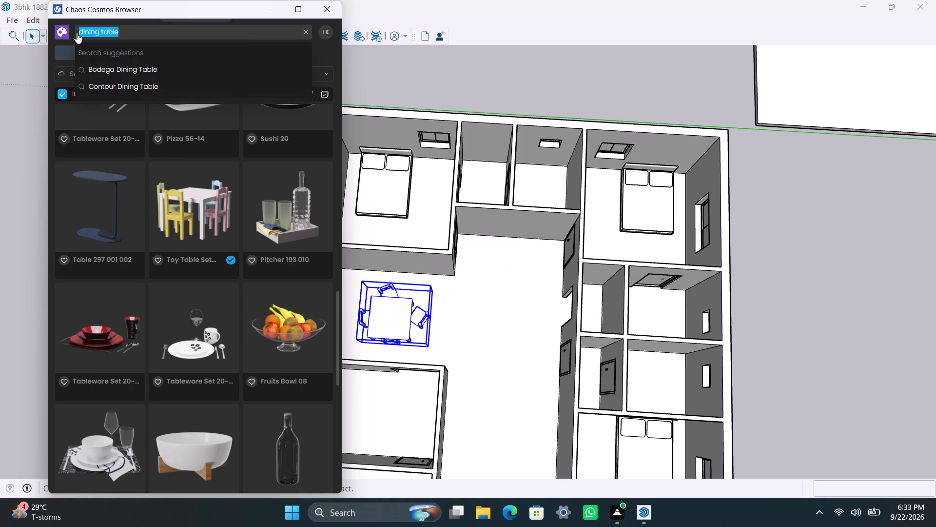
type("SOFA")
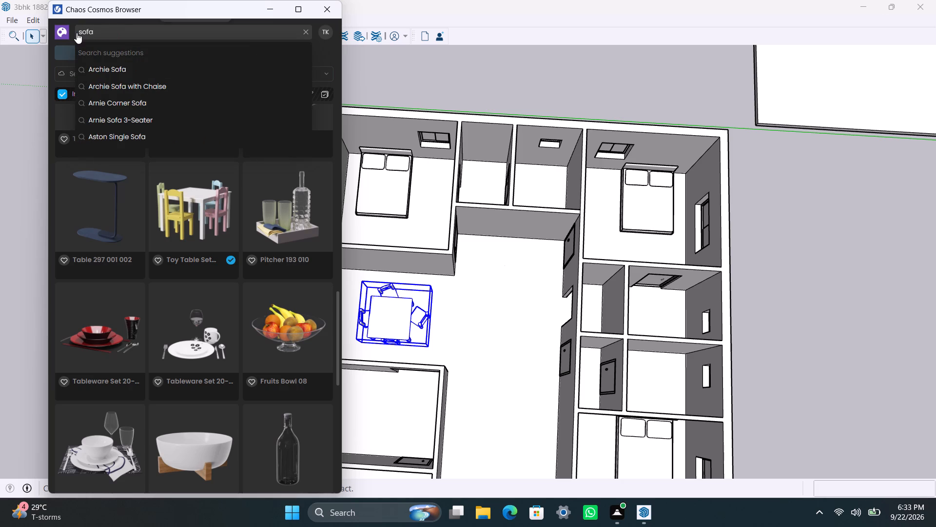
key("space")
type("SET")
key("Return")
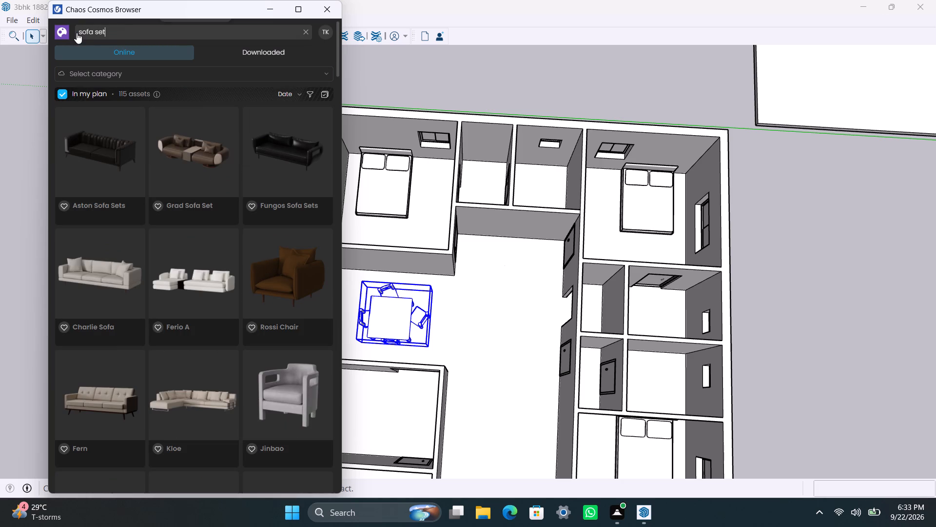
left_click(203, 152)
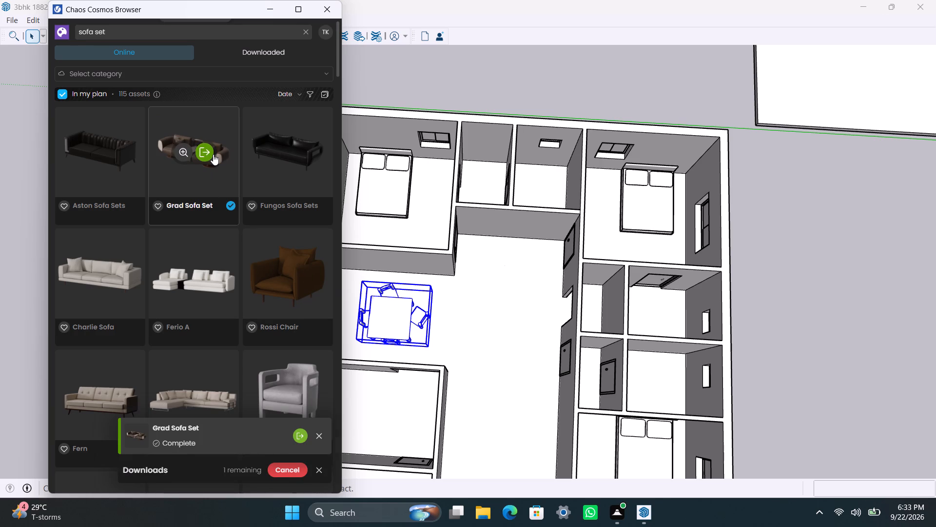
left_click(205, 151)
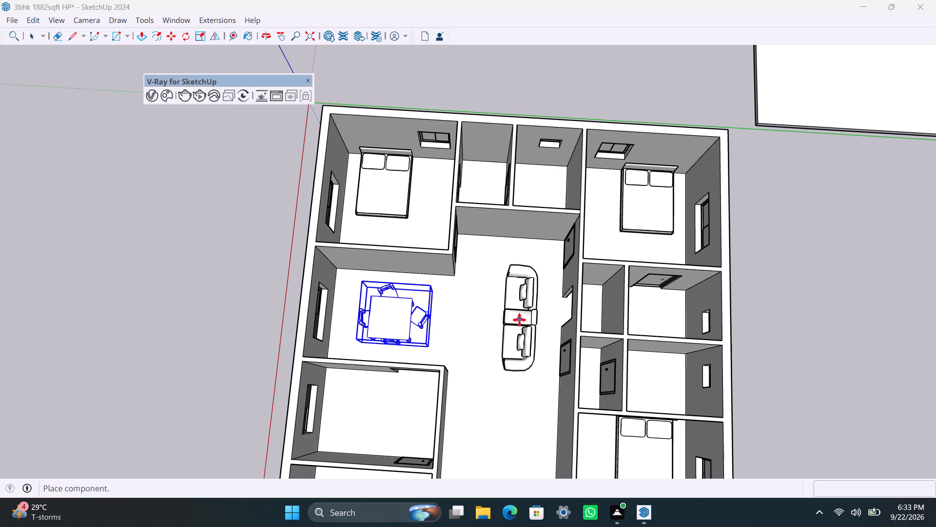
Place one Grad Sofa Set in the hall near the front entrance, lengthwise along the wall shared with the front bedroom.
scroll(514, 346, "down", 4)
middle_click_drag(512, 355, 507, 326, "shift")
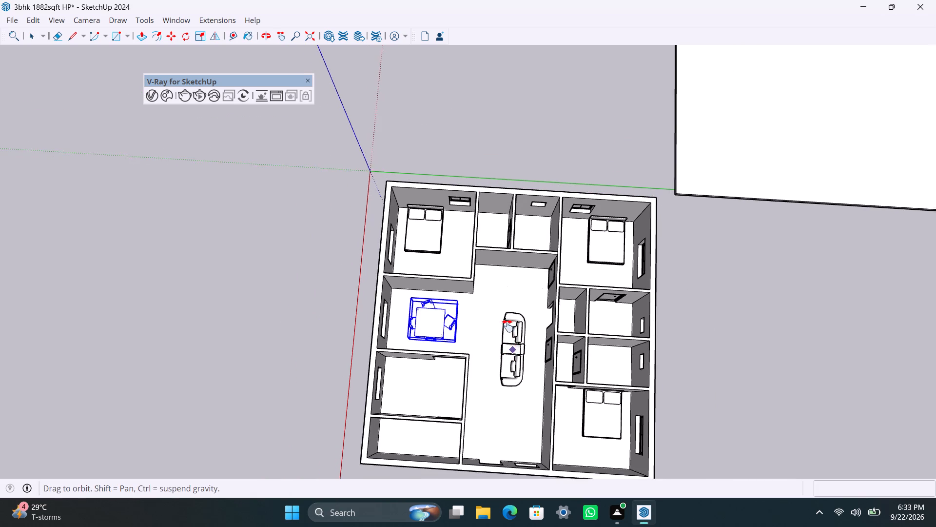
middle_click_drag(507, 326, 503, 303, "shift")
scroll(487, 346, "up", 2)
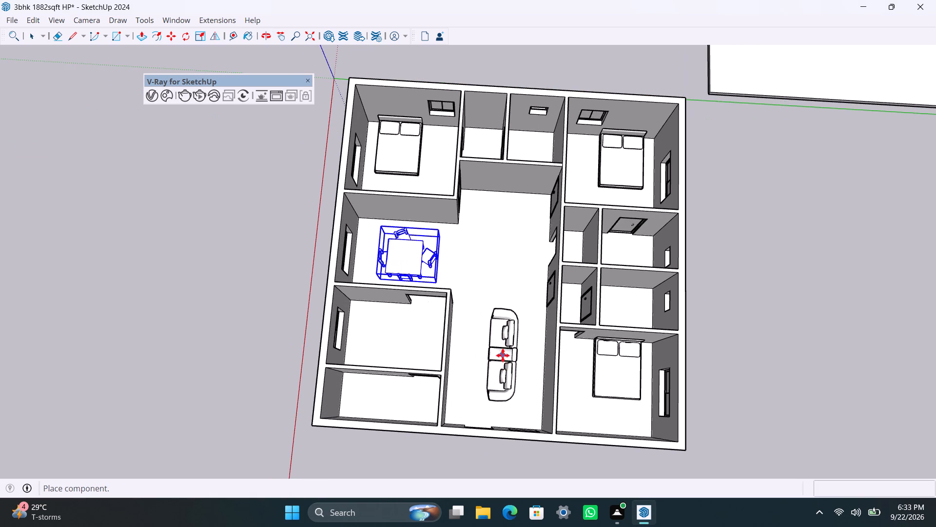
scroll(526, 377, "up", 1)
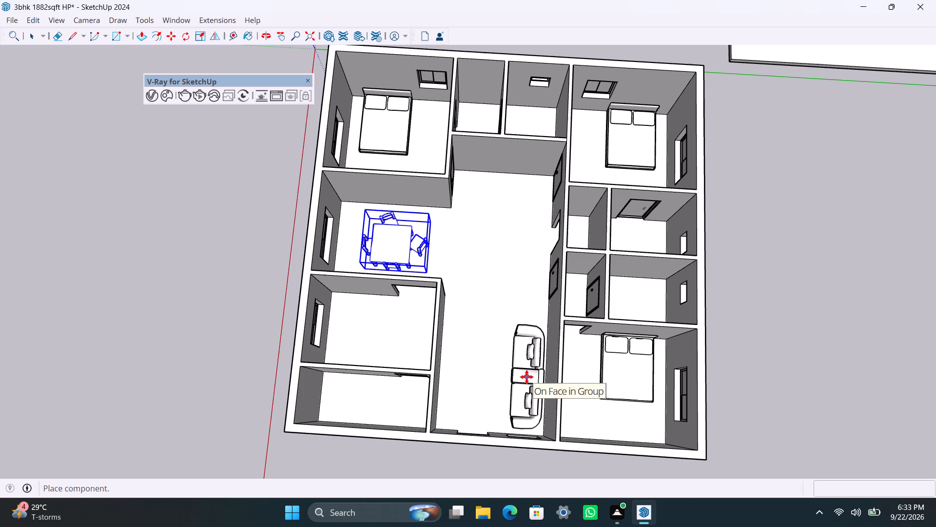
left_click(526, 377)
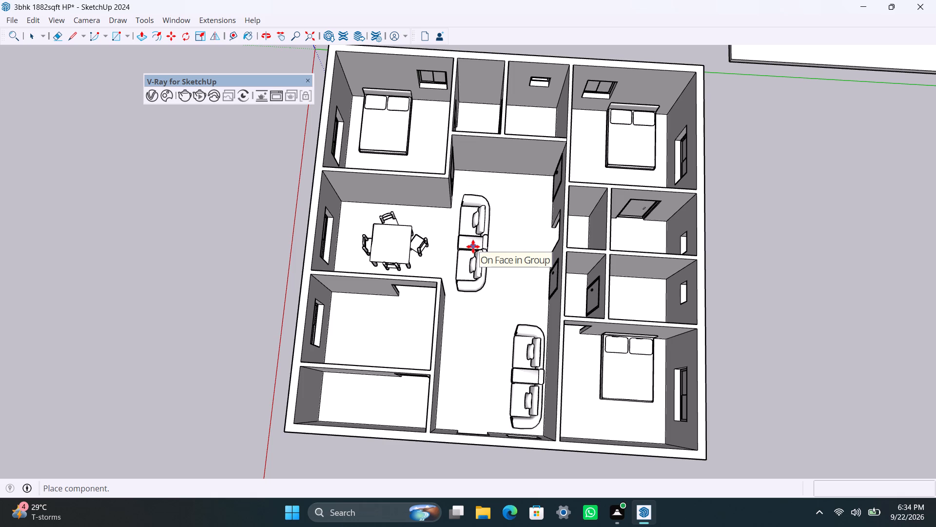
key("space")
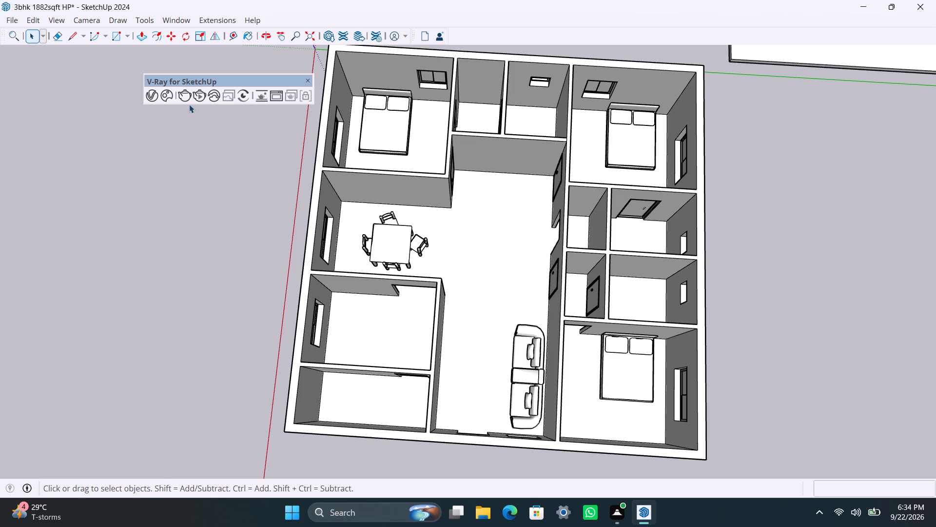
Download the Rossi Chair from Chaos Cosmos and place one across the hall from the sofa, near the opposite wall.
left_click(164, 98)
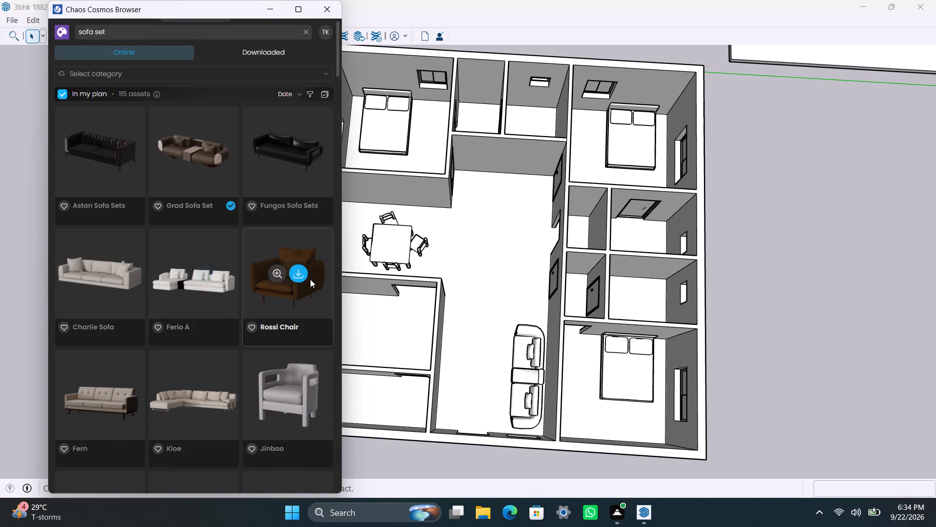
left_click(303, 273)
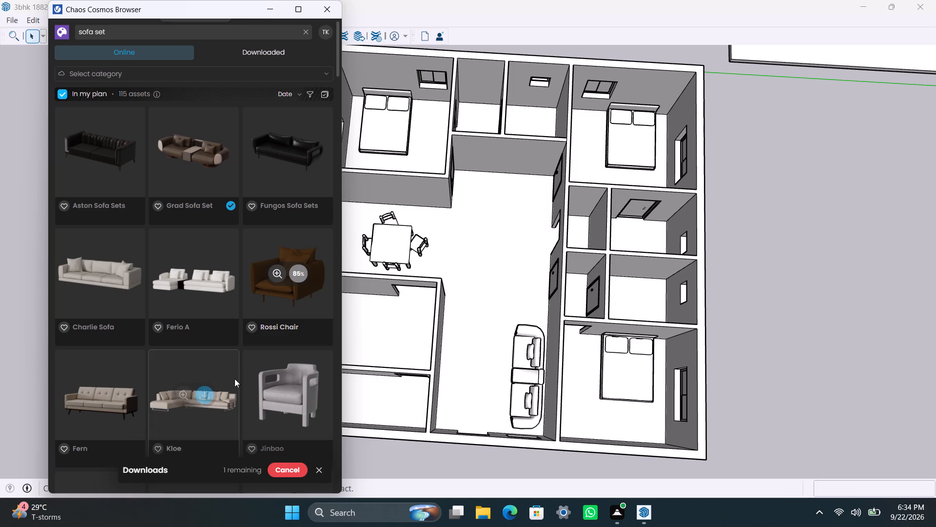
left_click(297, 276)
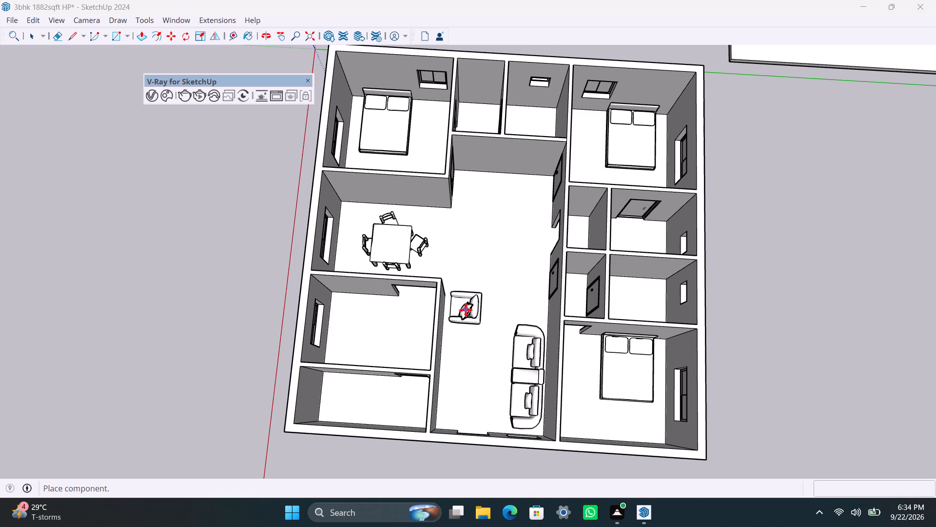
left_click(465, 311)
key("space")
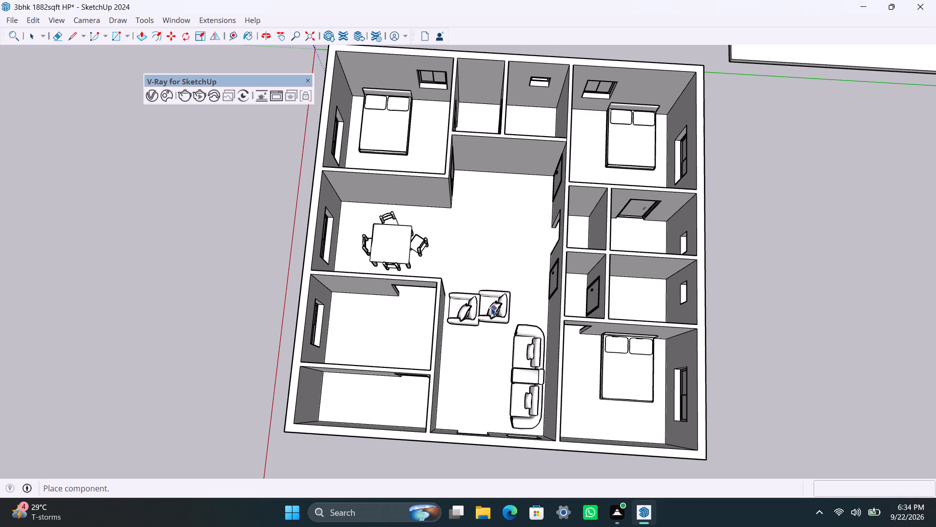
left_click(269, 10)
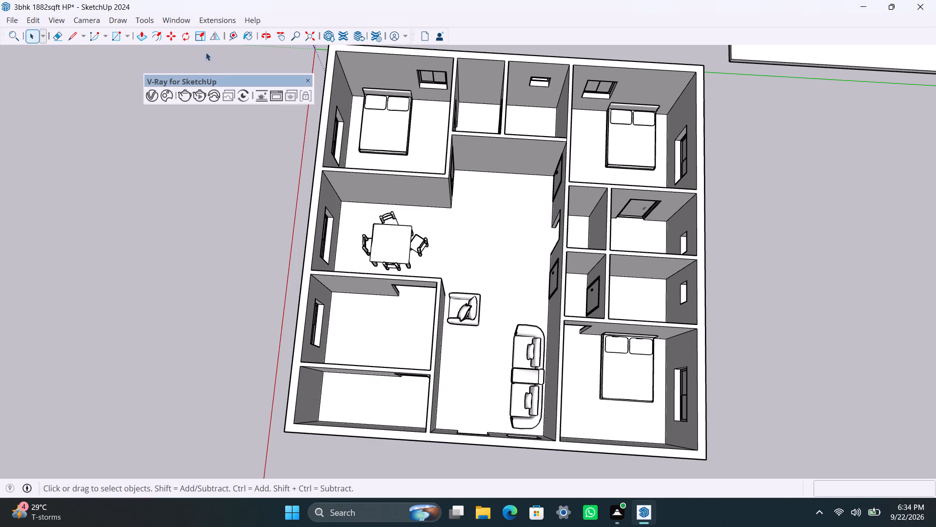
Rotate the Rossi Chair 180 degrees horizontally about its front corner nearest the wall.
left_click(181, 36)
scroll(409, 347, "up", 8)
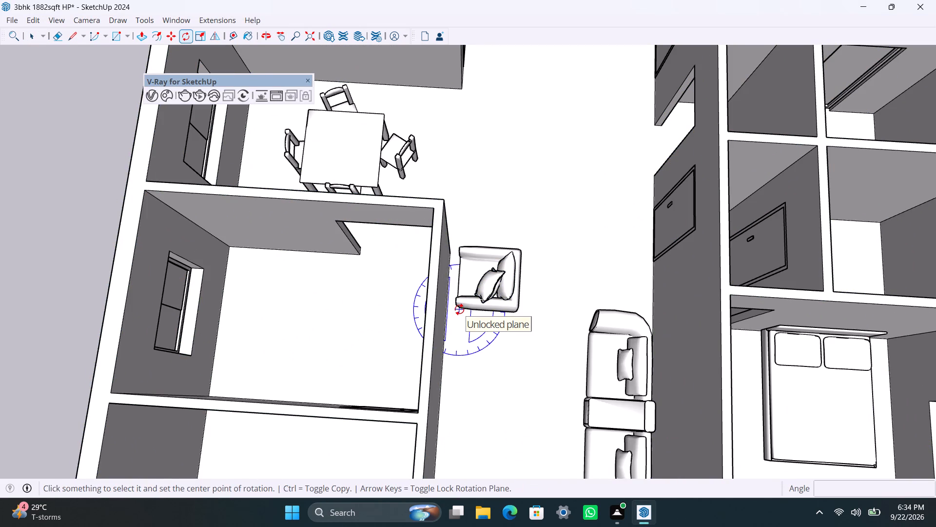
scroll(460, 310, "up", 3)
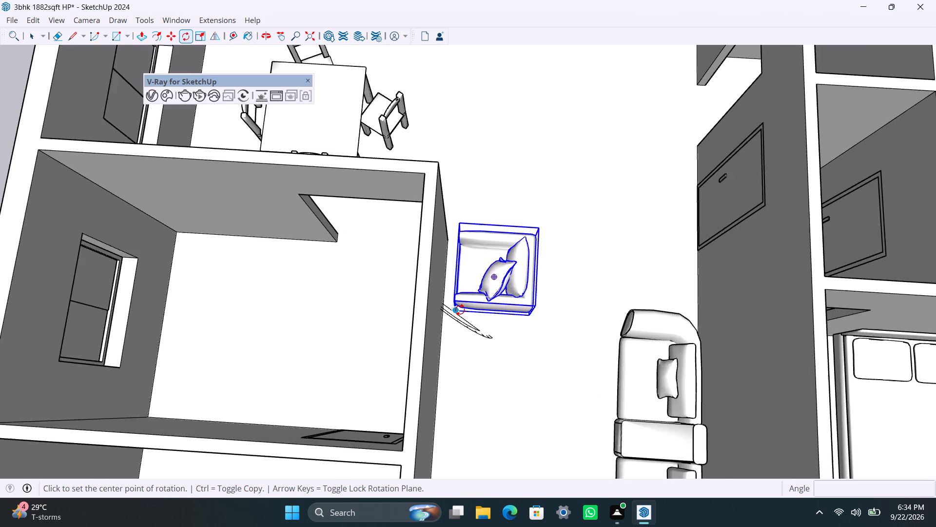
scroll(460, 310, "up", 2)
middle_click_drag(461, 310, 458, 277)
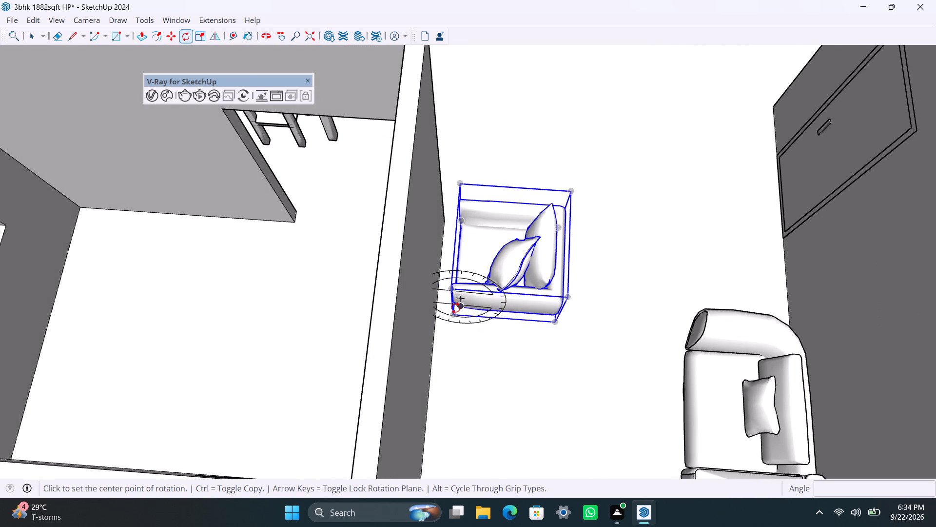
left_click(456, 308)
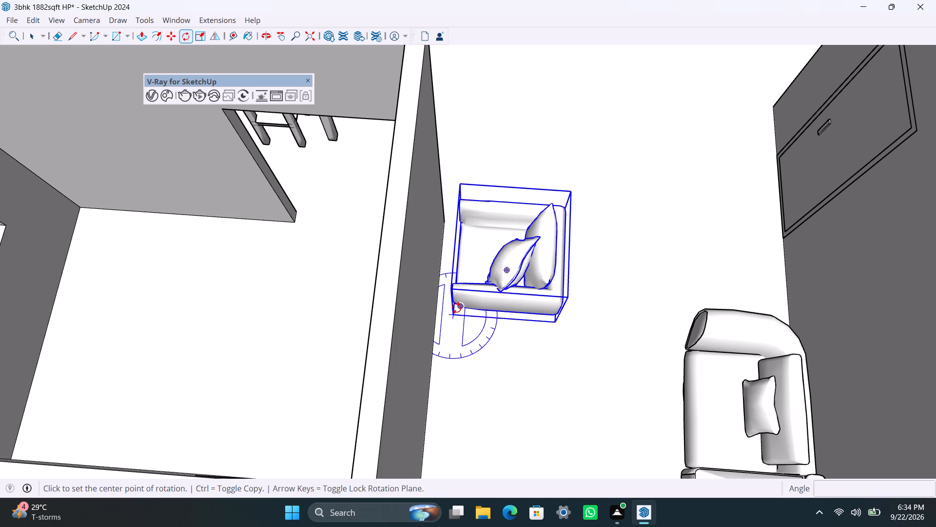
left_click(555, 319)
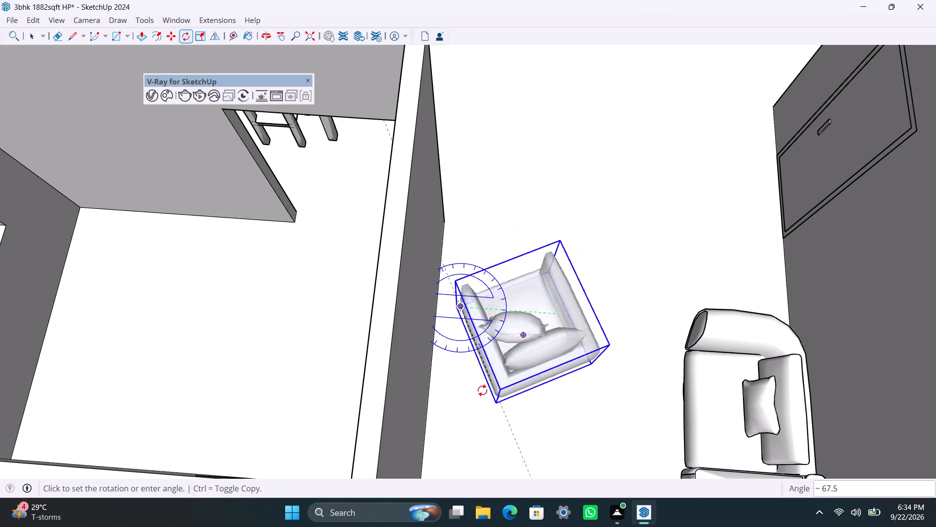
type("180'")
key("Return")
key("space")
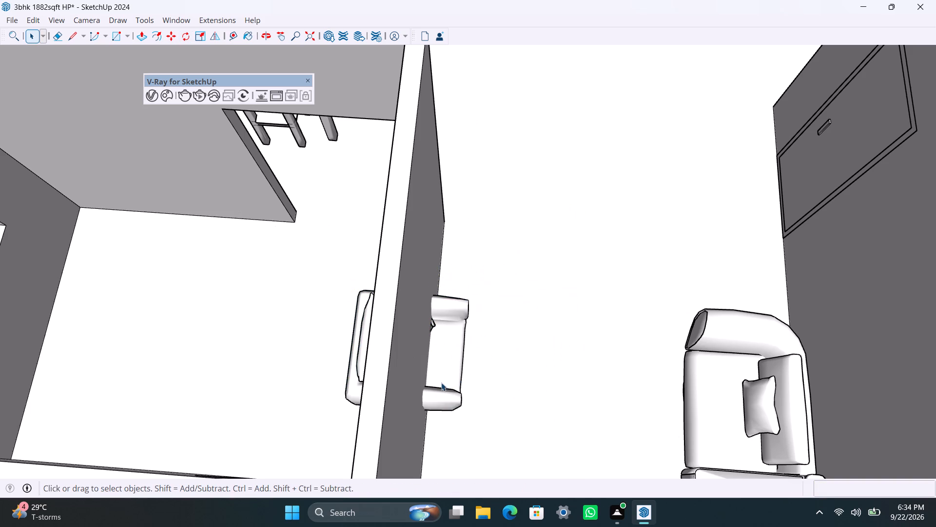
Move the Rossi Chair diagonally about 3' 2" out of the wall into the hall, with its back against the wall.
left_click(441, 383)
key("m")
left_click(442, 387)
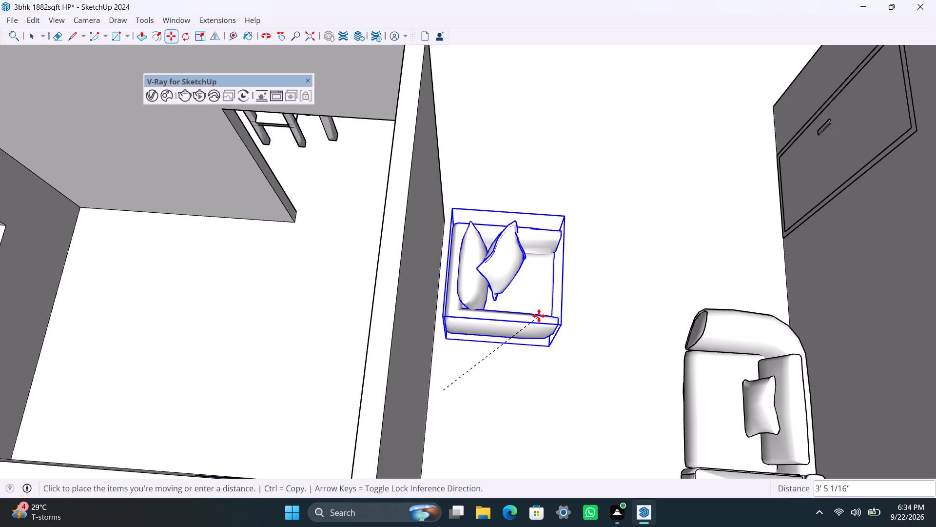
left_click(534, 324)
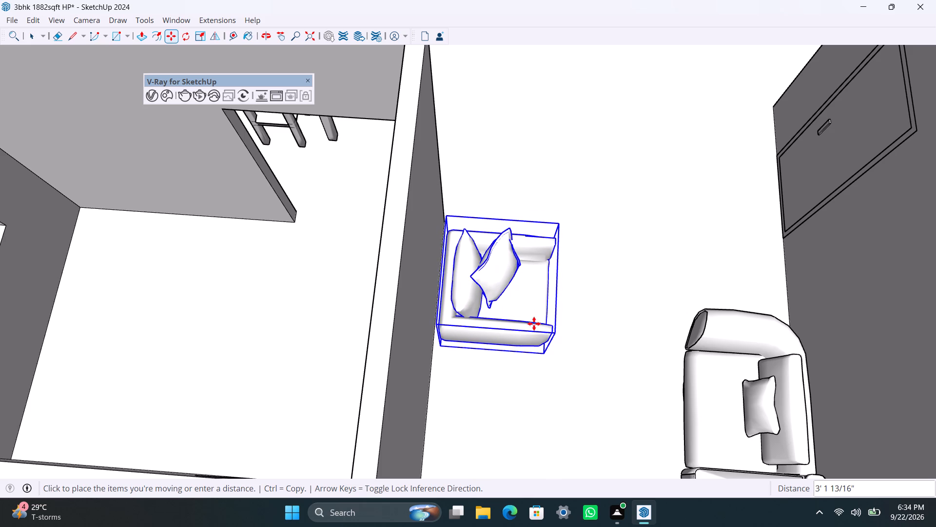
key("space")
left_click(545, 359)
Shift the Rossi Chair about 2 3/8" closer to the wall behind it.
scroll(522, 361, "down", 4)
scroll(505, 305, "up", 3)
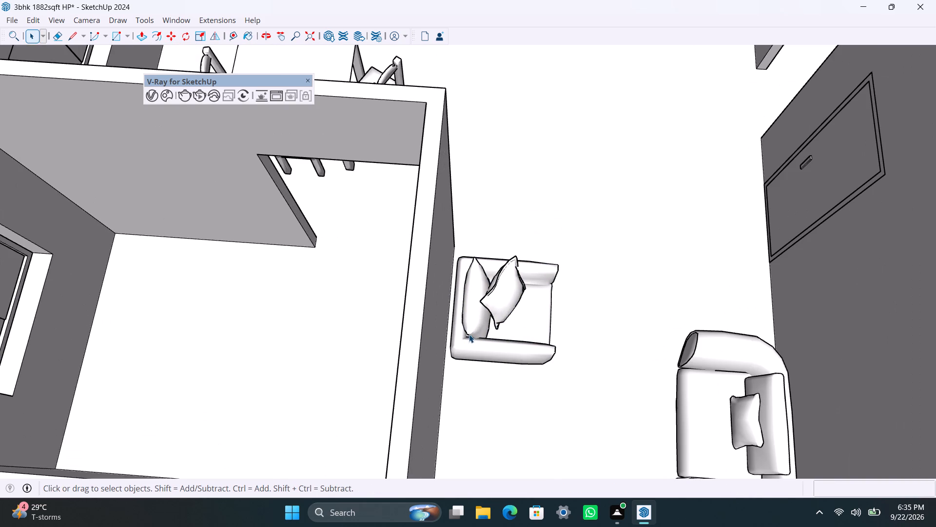
left_click(469, 334)
scroll(483, 351, "up", 1)
left_click(483, 351)
key("m")
left_click(484, 352)
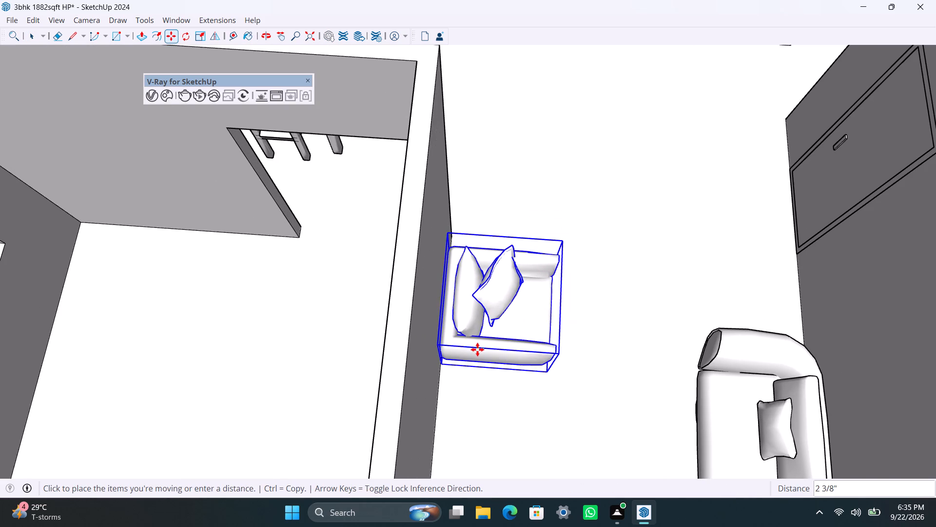
left_click(477, 349)
key("space")
left_click(518, 400)
scroll(510, 326, "down", 4)
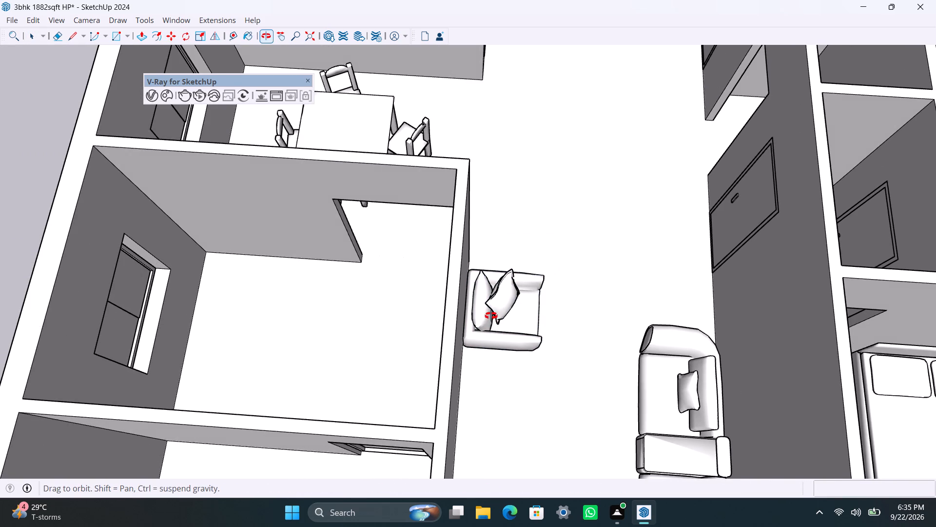
Move the sofa about 4 9/16" closer to the wall behind it.
middle_click_drag(519, 318, 517, 284, "shift")
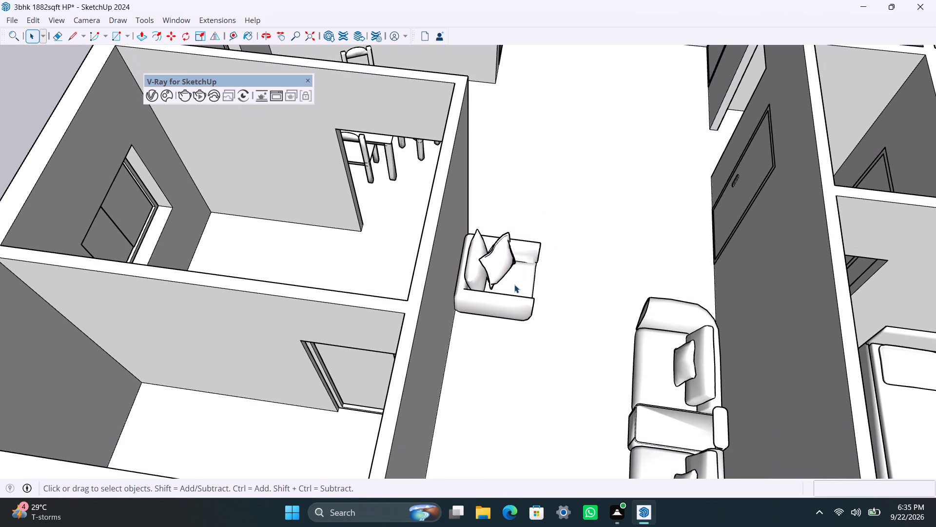
key("space")
left_click(657, 396)
key("m")
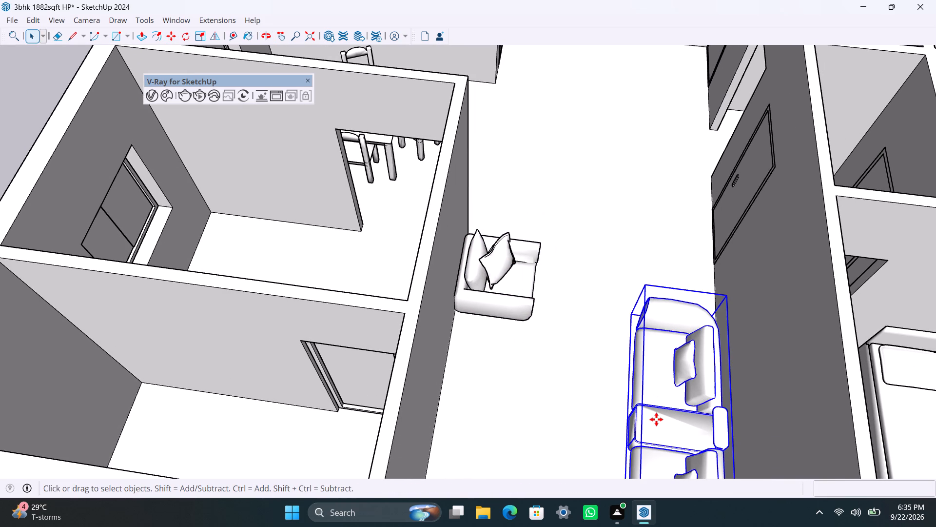
left_click(656, 420)
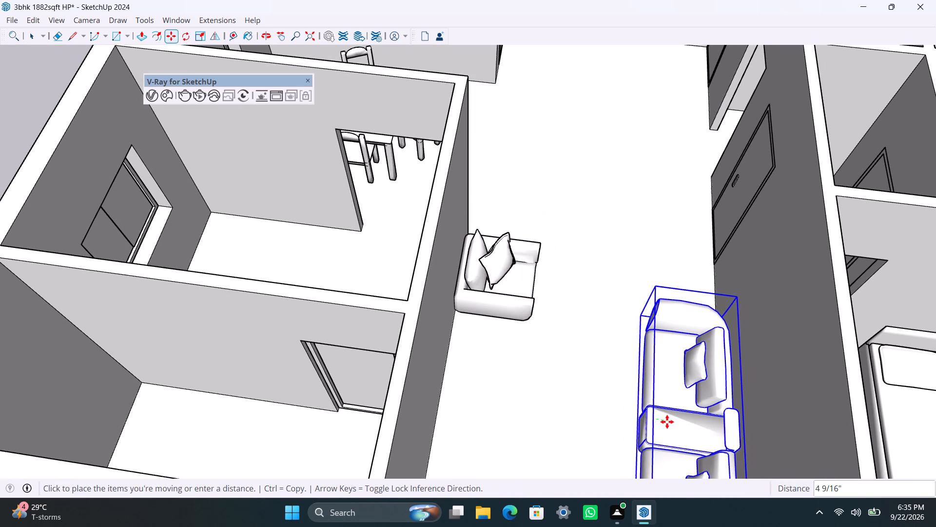
left_click(667, 422)
key("space")
Save the model.
scroll(671, 359, "down", 9)
middle_click_drag(568, 295, 568, 311)
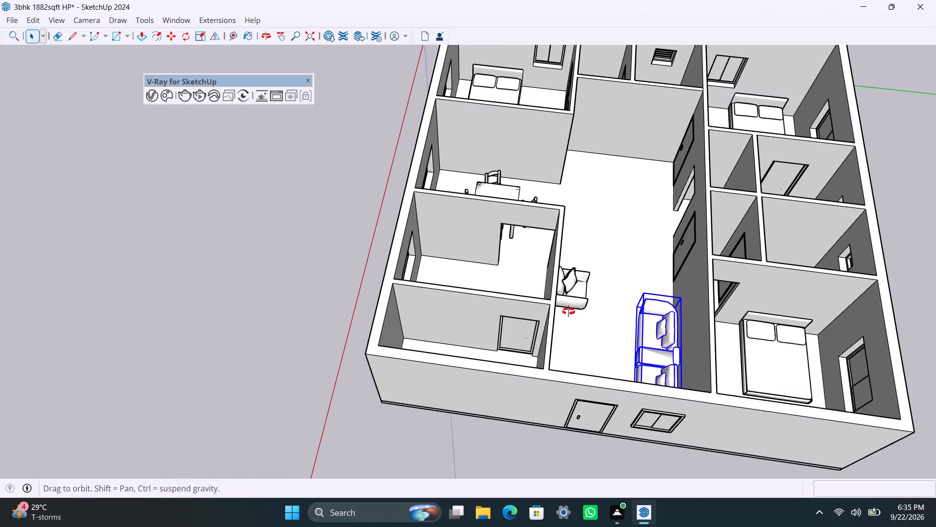
middle_click_drag(568, 311, 559, 373)
key("ctrl+s")
key("space")
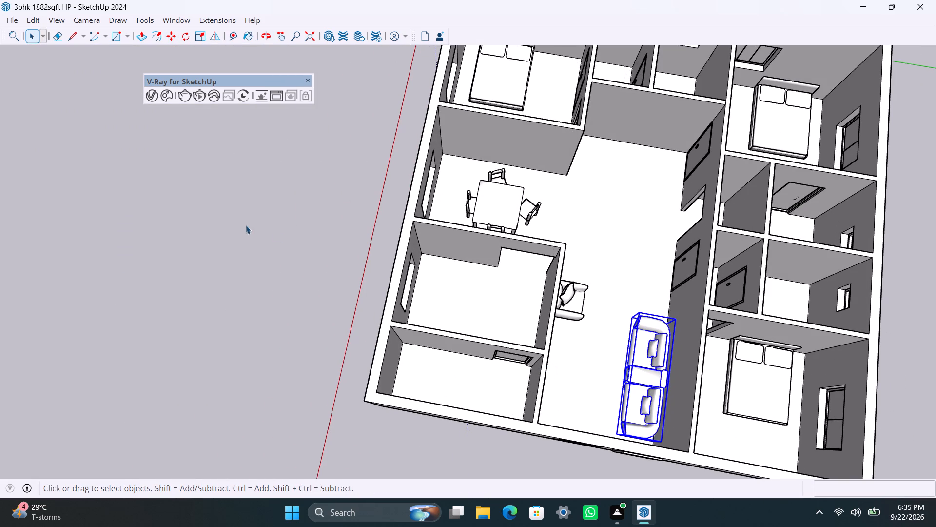
Search Chaos Cosmos for tables, download Table 142 031 and place one on the hall floor in front of the sofa.
left_click(170, 93)
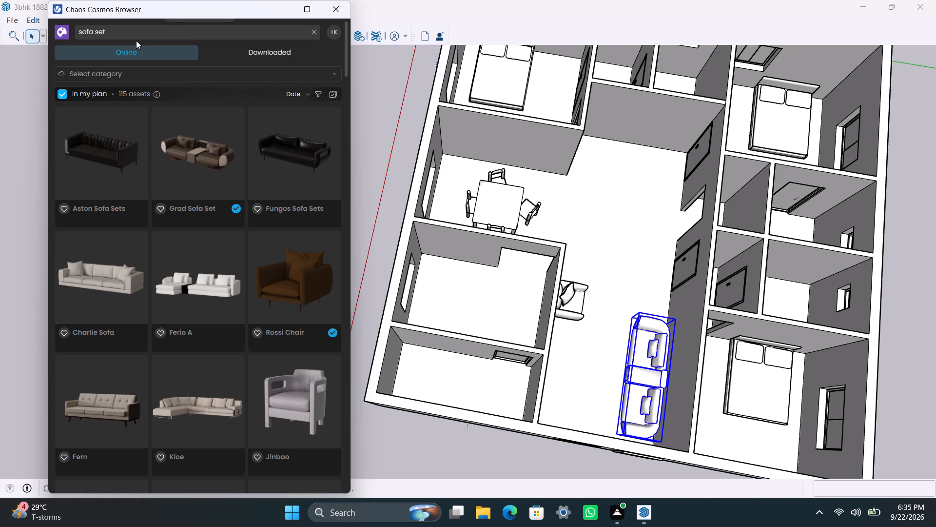
left_click_drag(124, 33, 71, 41)
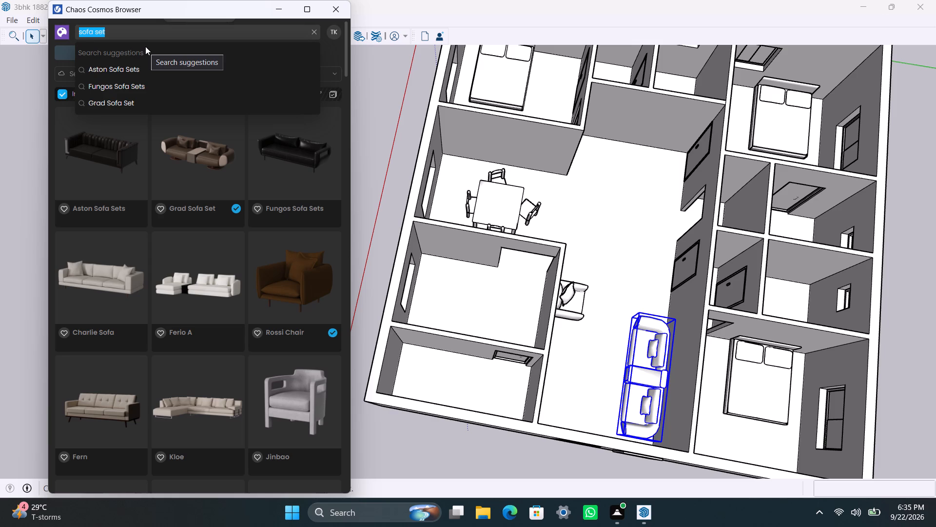
type("tables")
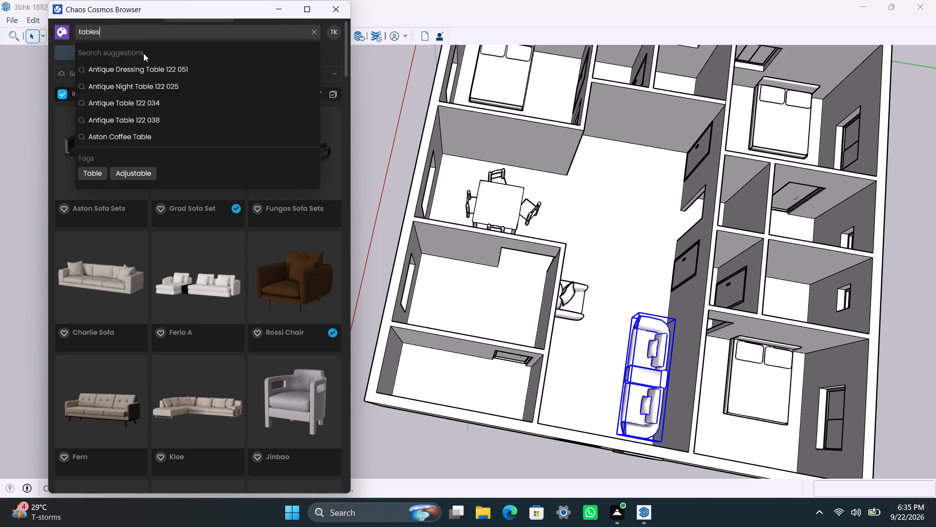
key("Return")
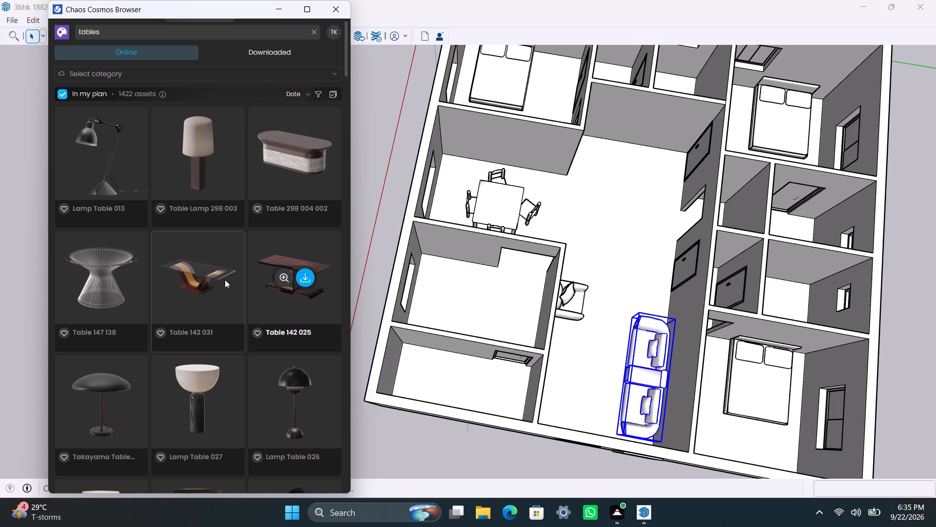
left_click(204, 273)
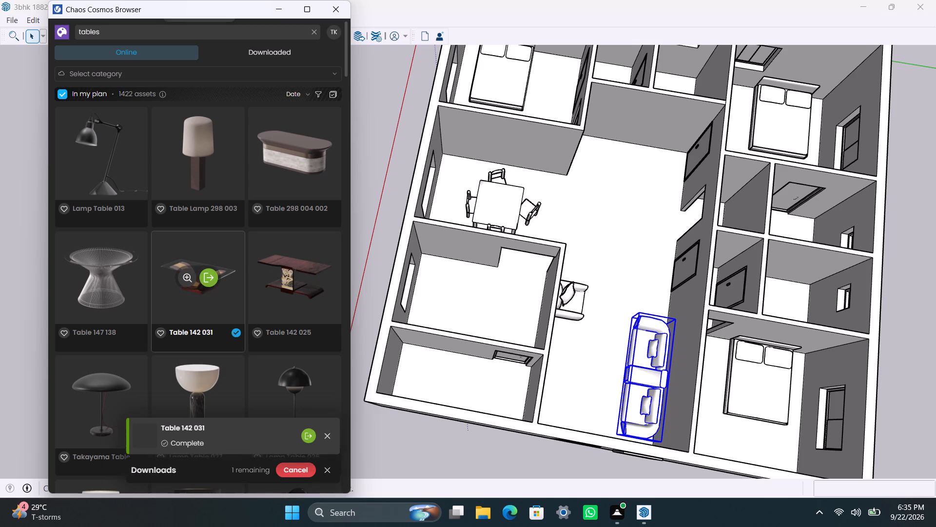
left_click(206, 281)
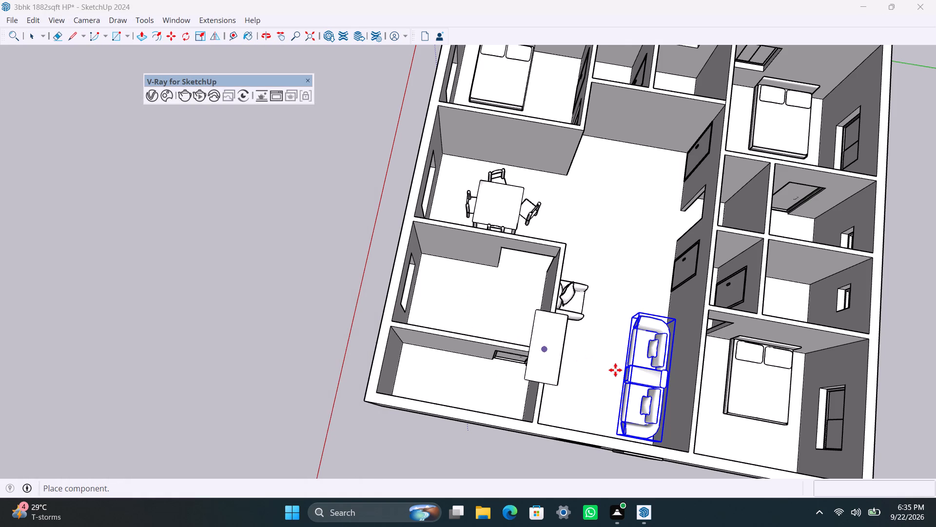
scroll(605, 380, "up", 4)
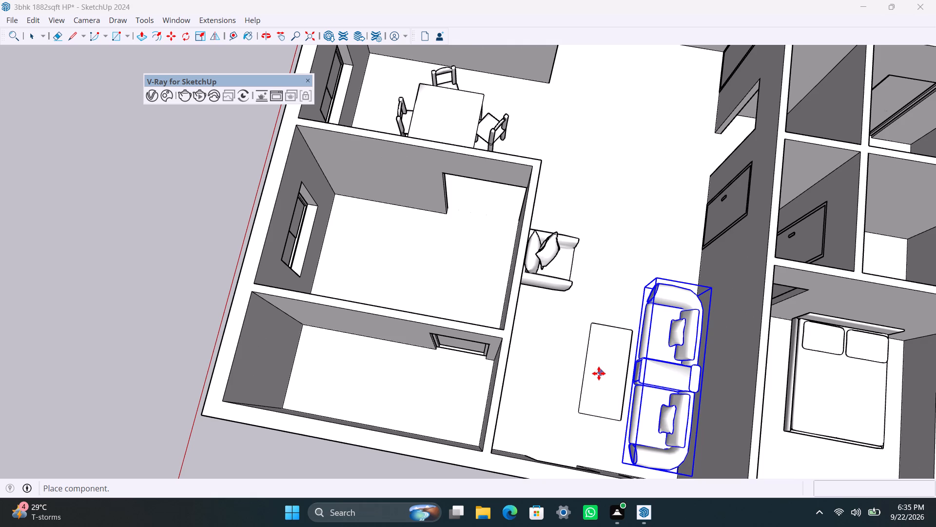
left_click(598, 371)
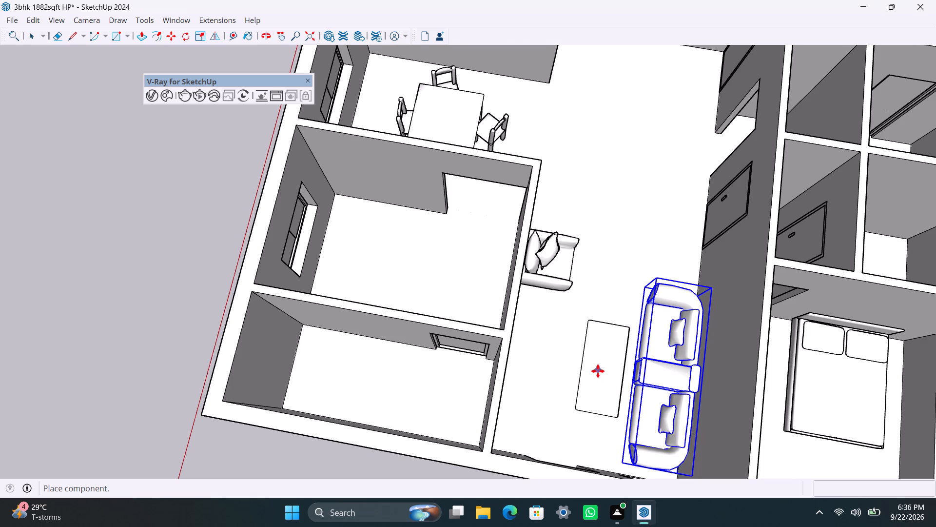
key("space")
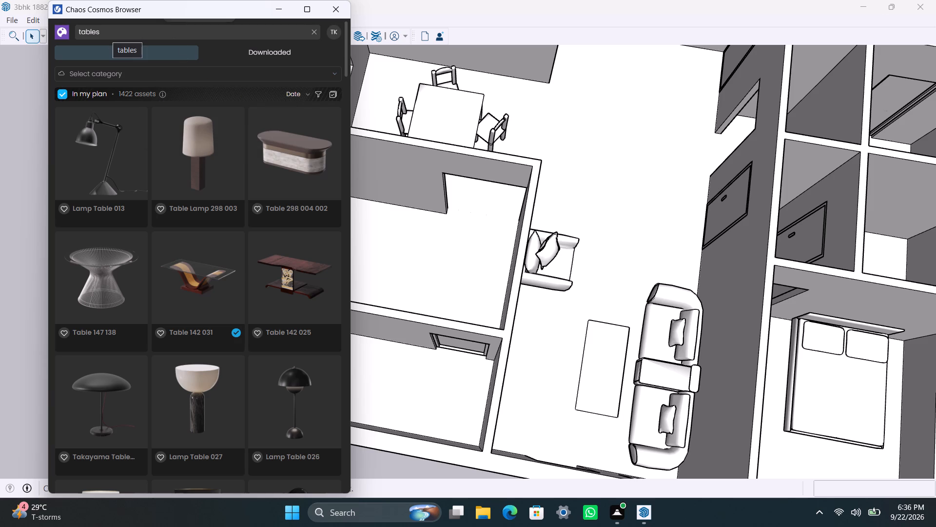
Search Chaos Cosmos for toilets and download Toilet Bowl 127 010.
left_click_drag(107, 34, 66, 34)
type("toilets")
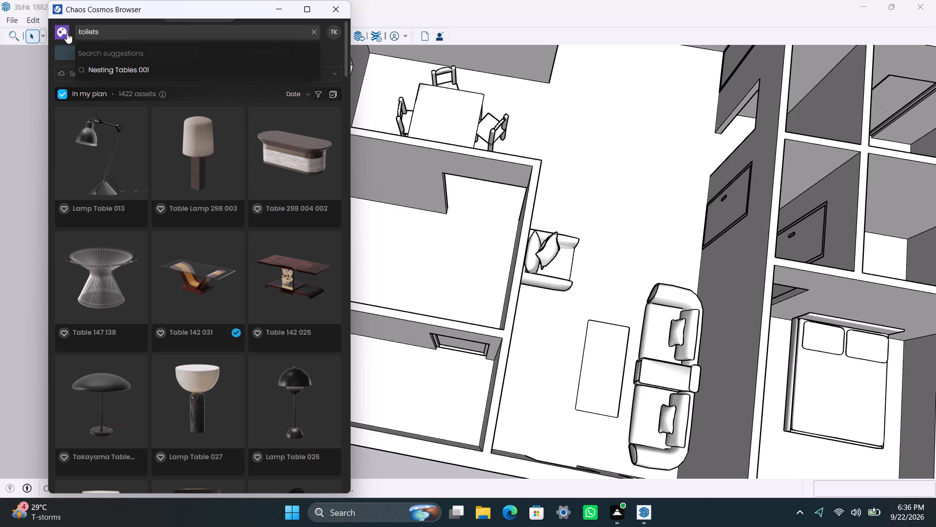
key("Return")
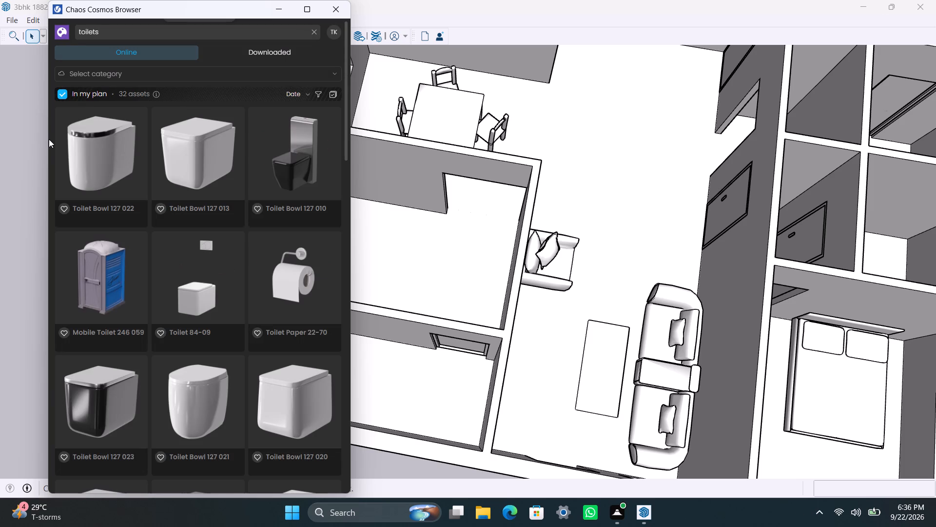
left_click(306, 151)
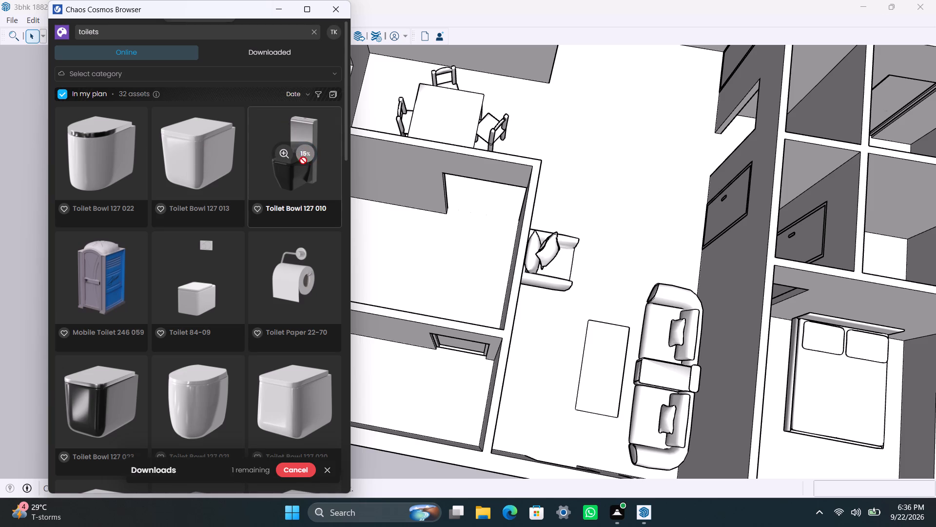
Place a Toilet Bowl 127 010 in the bathroom adjoining the front bedroom, with its back near the window wall.
left_click(307, 152)
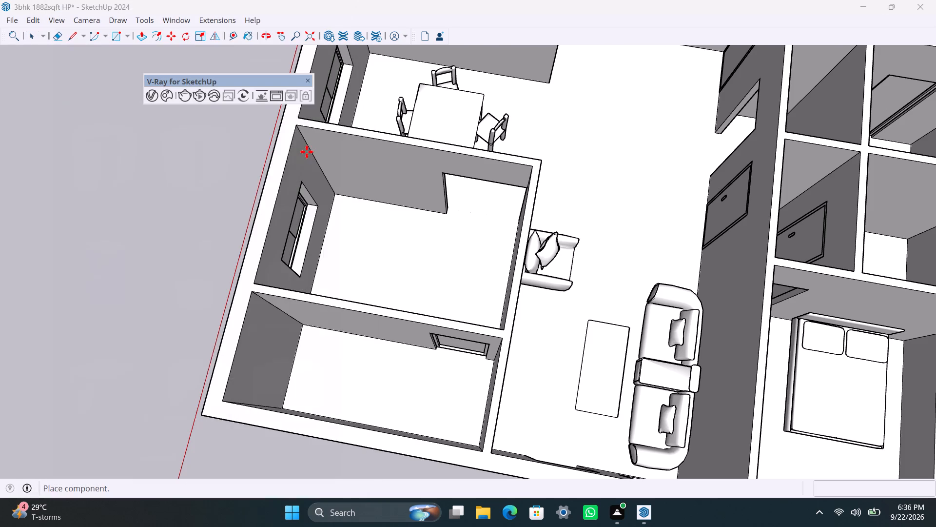
scroll(617, 354, "down", 7)
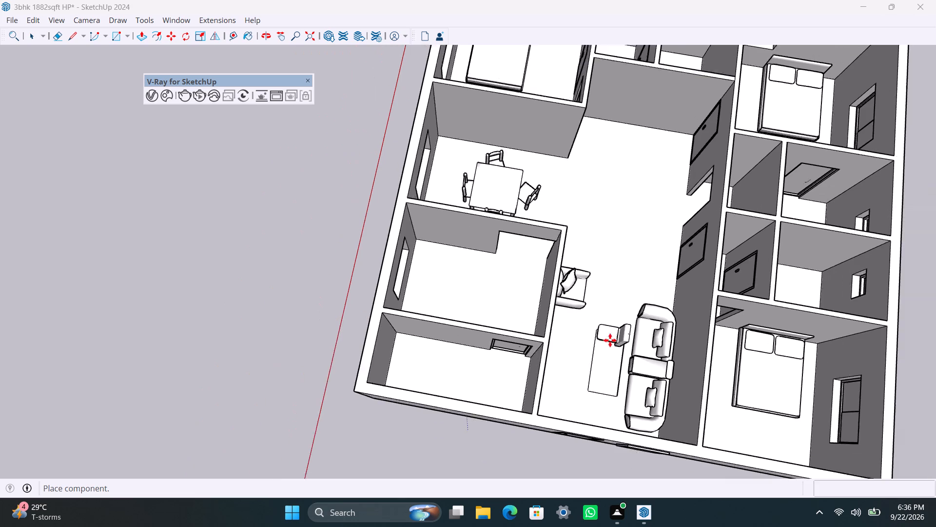
middle_click_drag(609, 338, 401, 305, "shift")
scroll(503, 326, "up", 2)
scroll(356, 356, "up", 1)
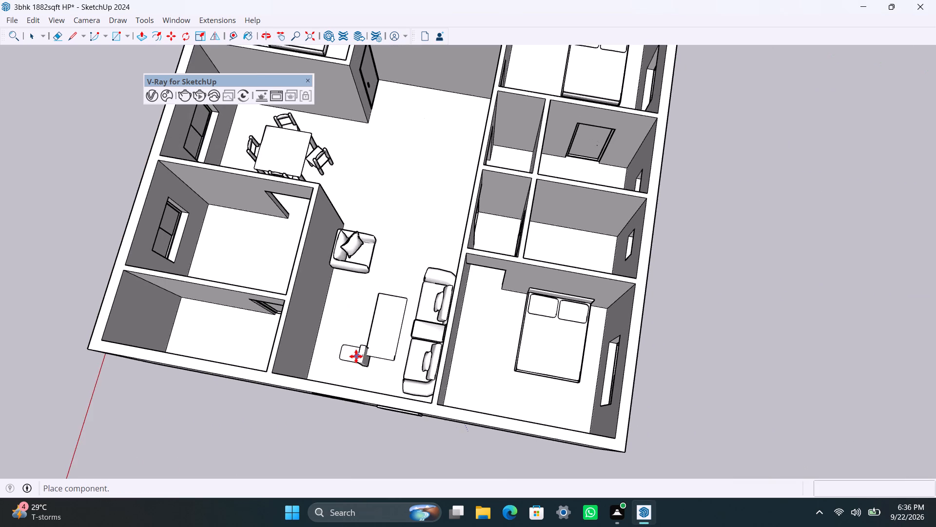
scroll(356, 356, "up", 1)
middle_click_drag(357, 356, 305, 321)
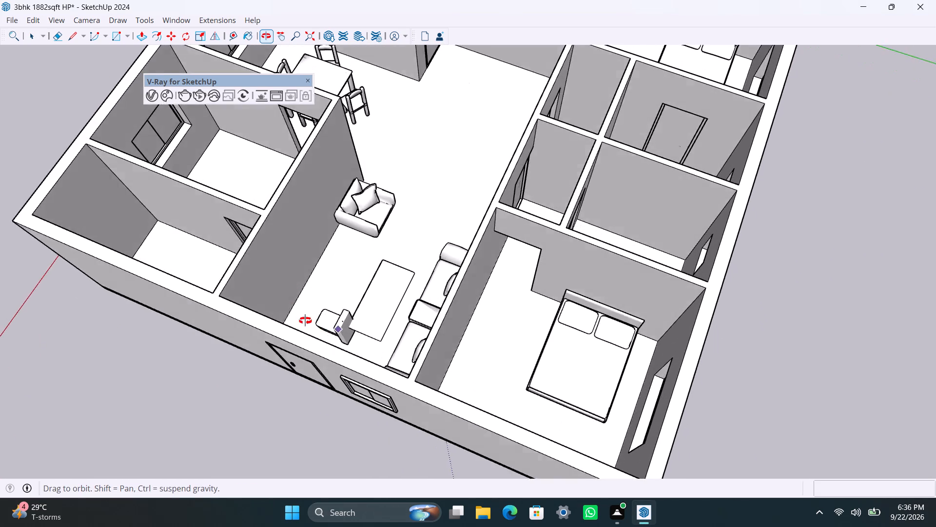
middle_click_drag(305, 321, 326, 332)
scroll(658, 238, "down", 2)
middle_click_drag(653, 237, 659, 328, "shift")
scroll(663, 345, "up", 7)
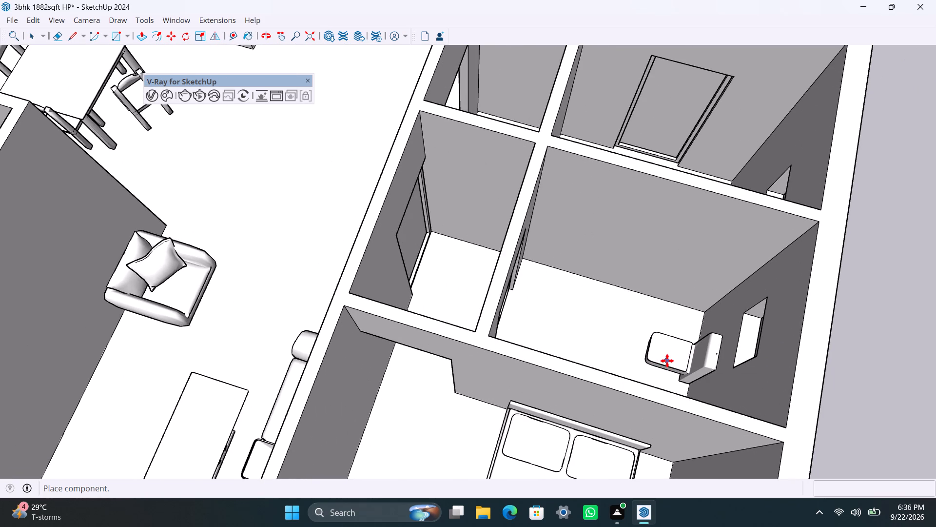
left_click(664, 361)
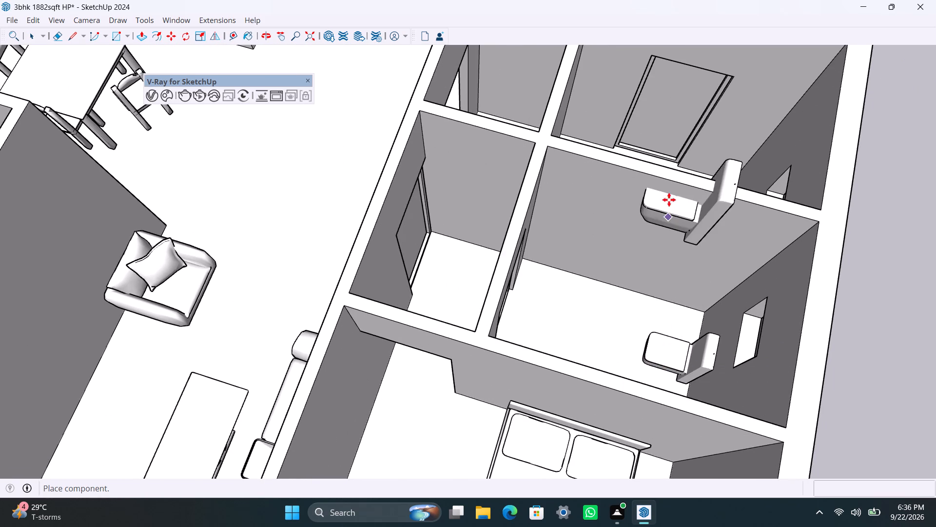
Place a second toilet bowl in the adjacent bathroom beyond the dividing wall, with its back near the window wall.
scroll(669, 153, "down", 4)
middle_click_drag(670, 157, 653, 328, "shift")
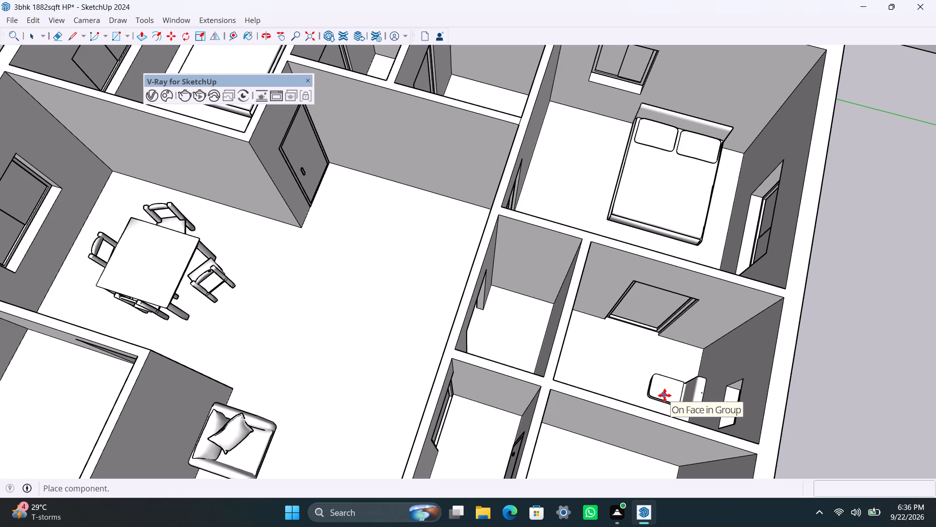
left_click(665, 397)
Place a third toilet bowl in the rear bathroom between the two bedrooms, with its back to the right bedroom's wall.
scroll(644, 186, "down", 4)
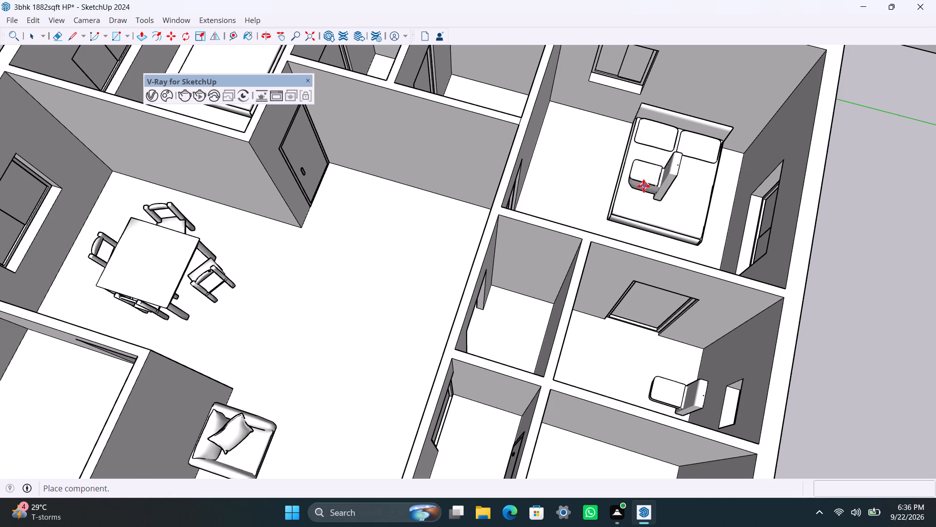
scroll(638, 174, "down", 3)
scroll(551, 133, "up", 2)
middle_click_drag(550, 131, 560, 212, "shift")
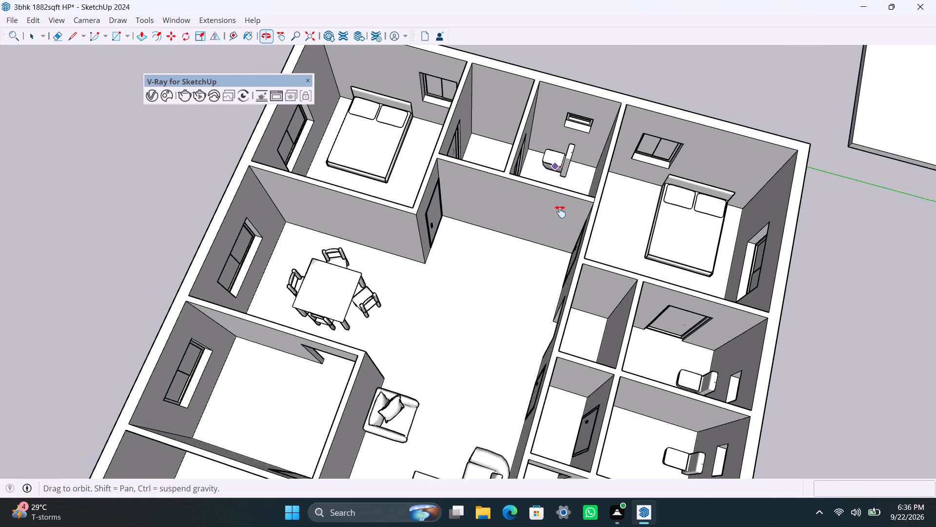
middle_click_drag(560, 212, 555, 270, "shift")
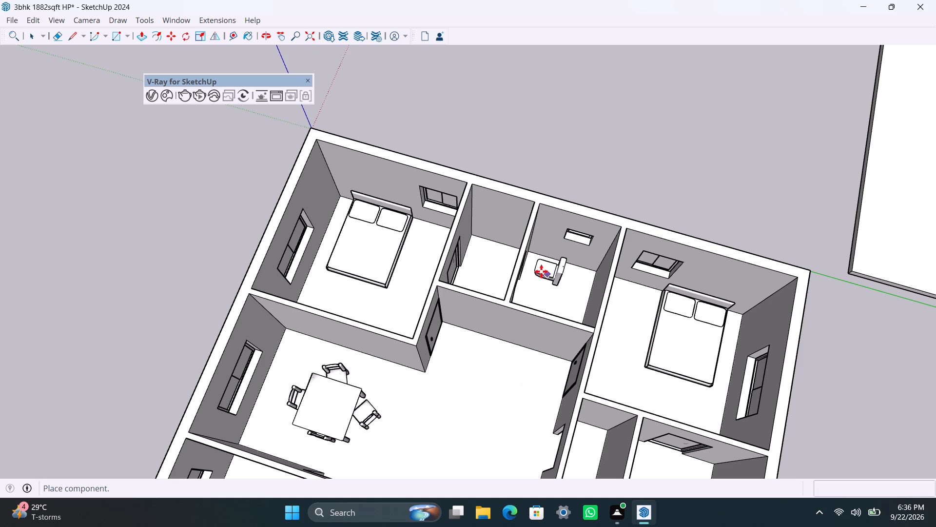
left_click(578, 289)
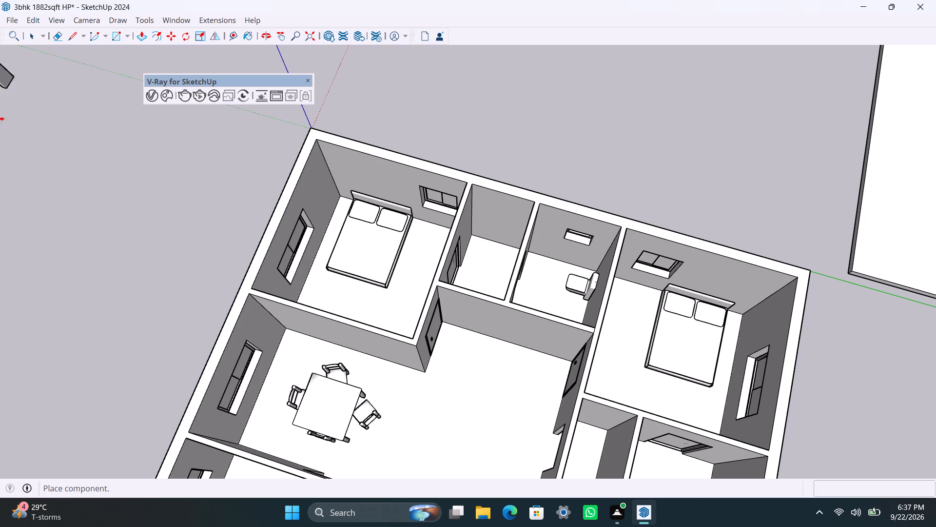
Save the model with the three placed toilet bowls.
key("ctrl+s")
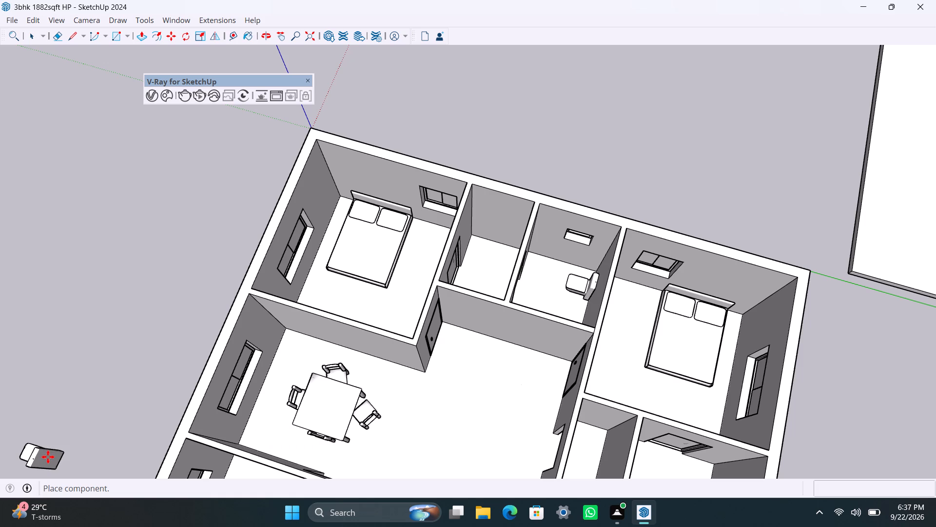
key("space")
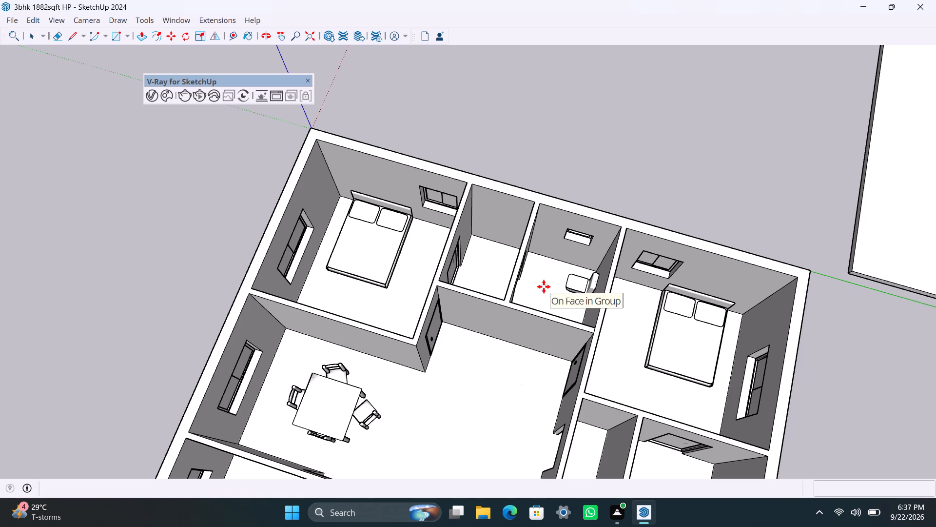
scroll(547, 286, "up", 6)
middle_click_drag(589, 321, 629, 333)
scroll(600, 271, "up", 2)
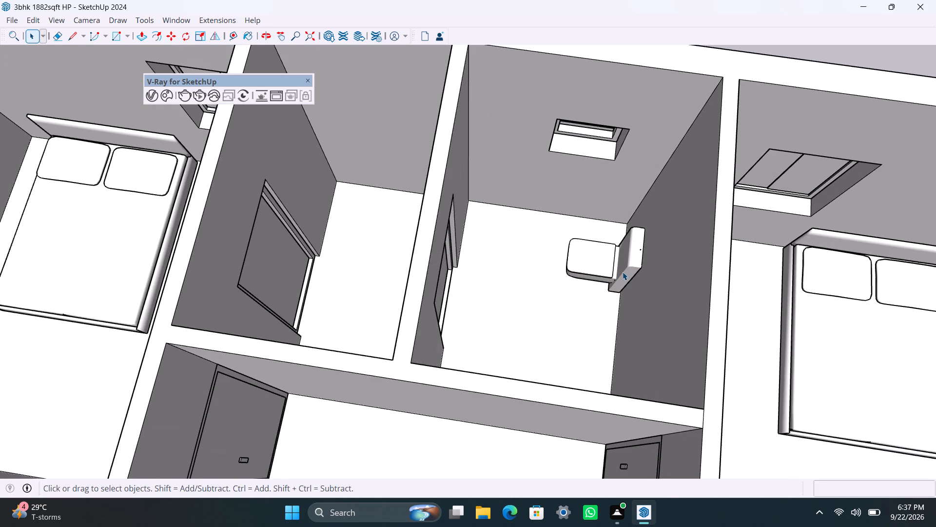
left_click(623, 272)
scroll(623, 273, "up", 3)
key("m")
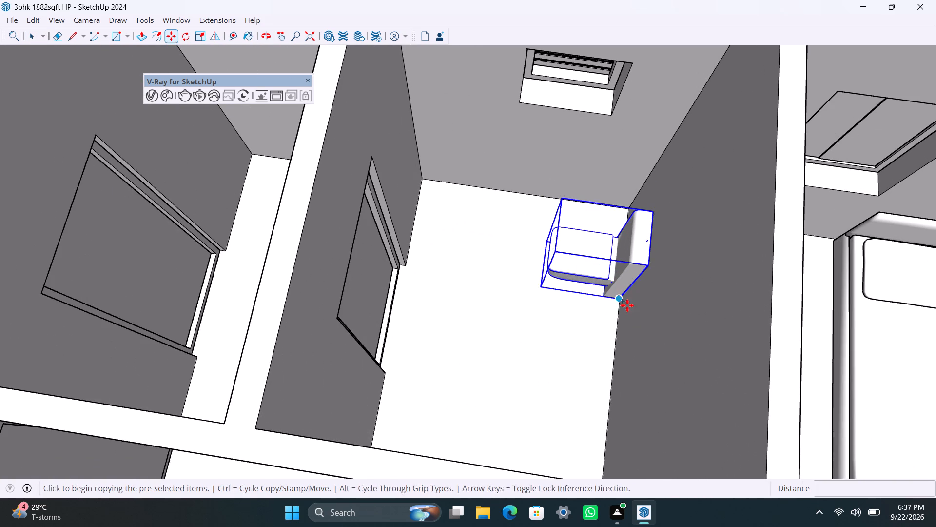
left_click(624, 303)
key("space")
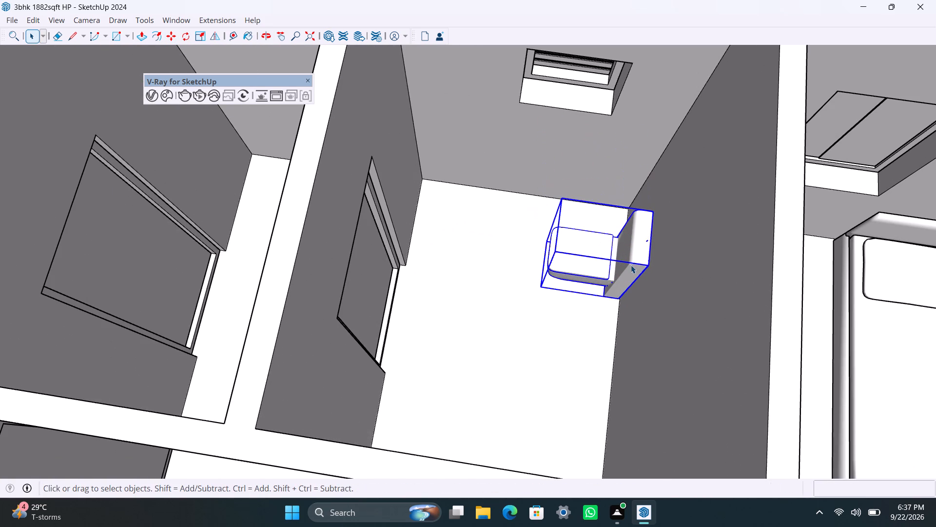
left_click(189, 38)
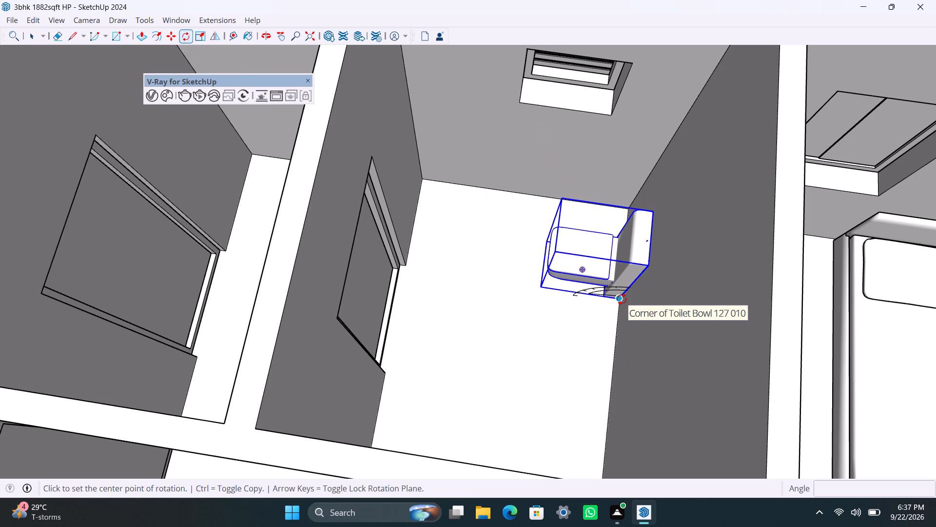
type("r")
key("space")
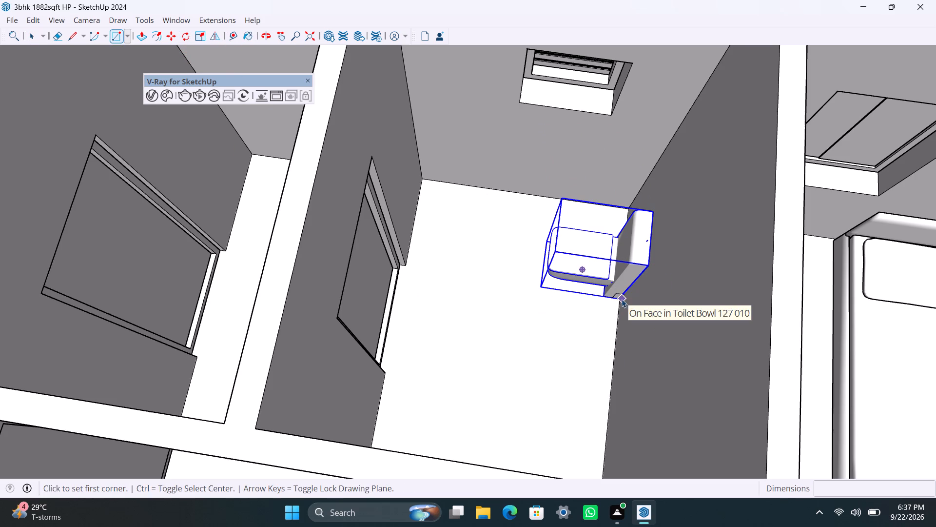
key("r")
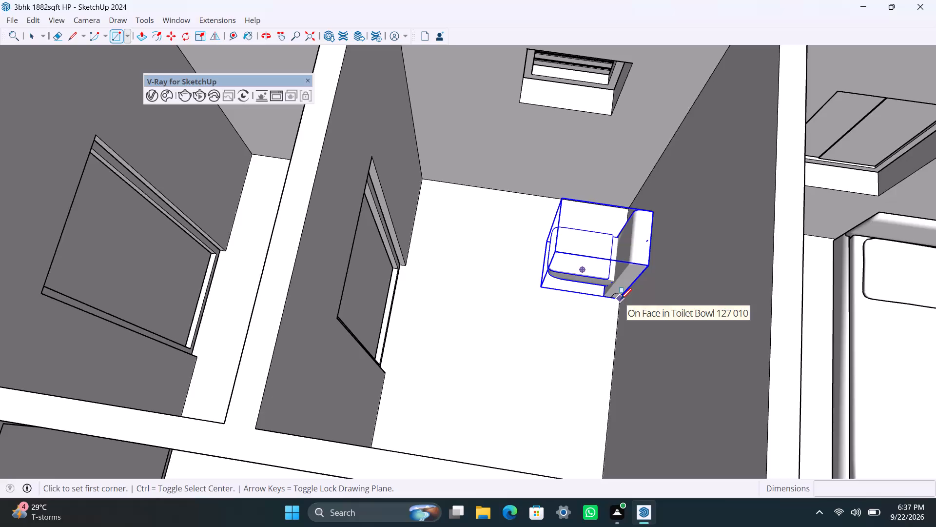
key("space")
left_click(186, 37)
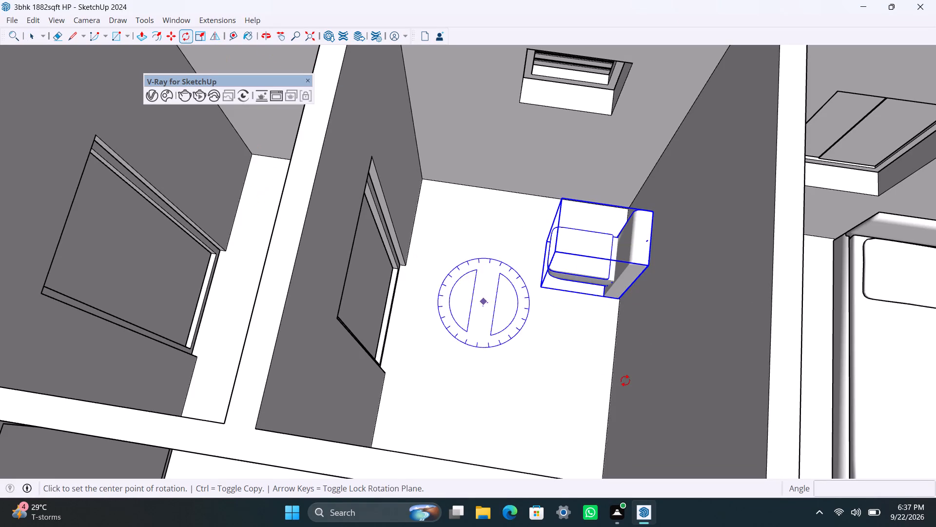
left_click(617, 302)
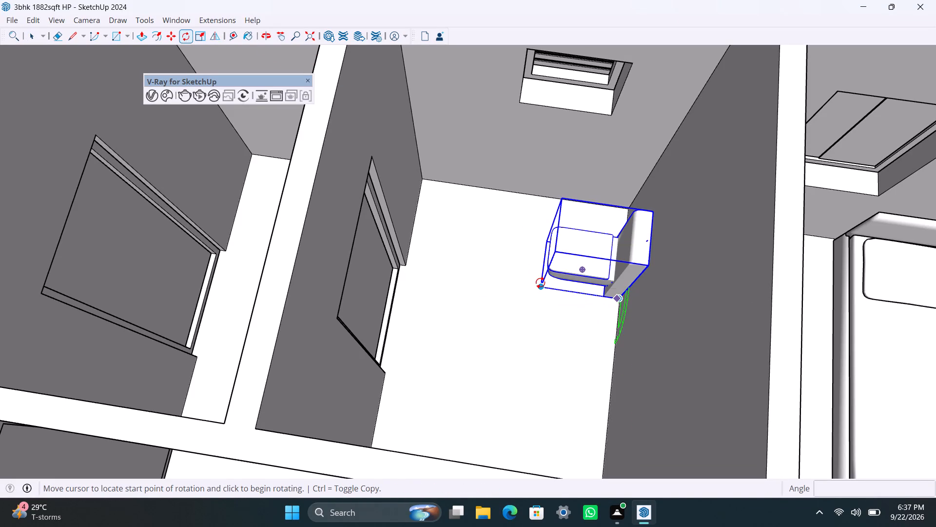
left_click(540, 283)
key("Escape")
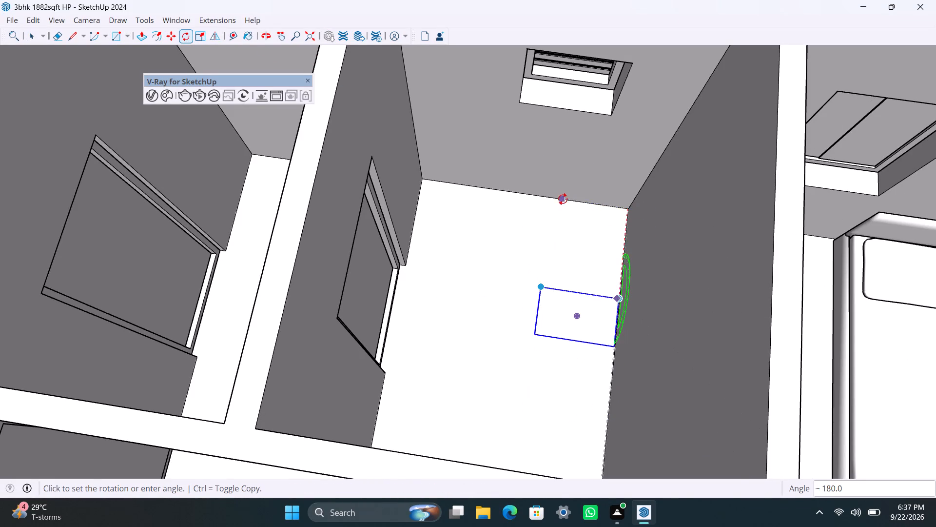
Rotate the toilet bowl in the bathroom between the two bedrooms by 90 degrees so its back faces the window wall.
left_click(545, 239)
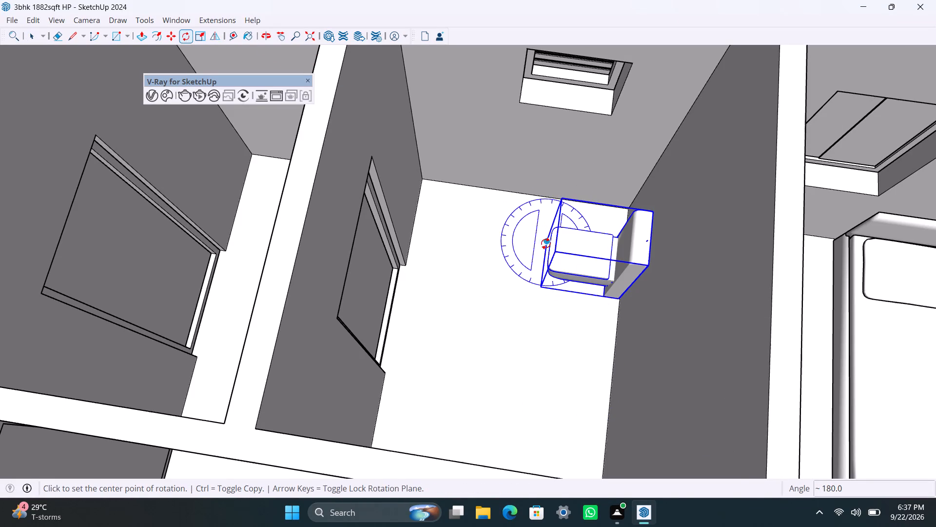
left_click(544, 285)
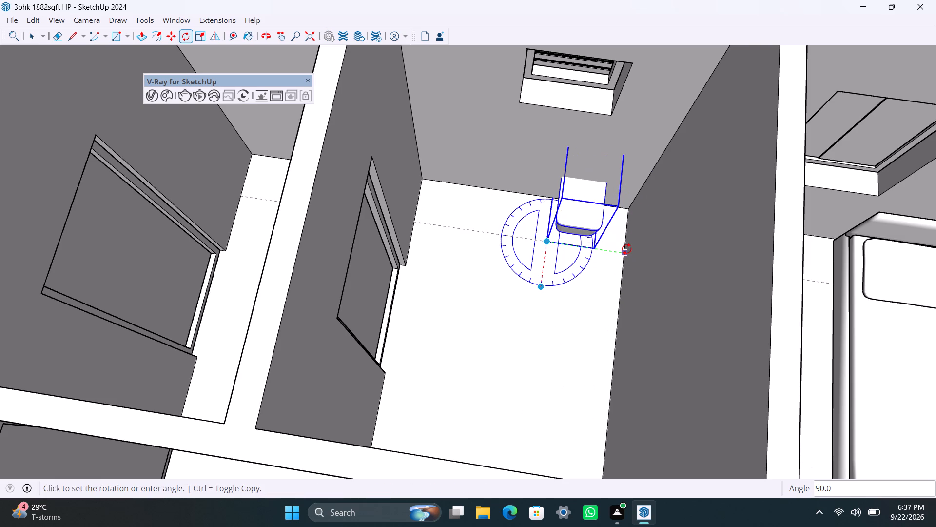
type("90'")
key("Return")
key("space")
Move the rotated toilet bowl beneath the bathroom's small window, with its back against the window wall.
key("m")
left_click(595, 244)
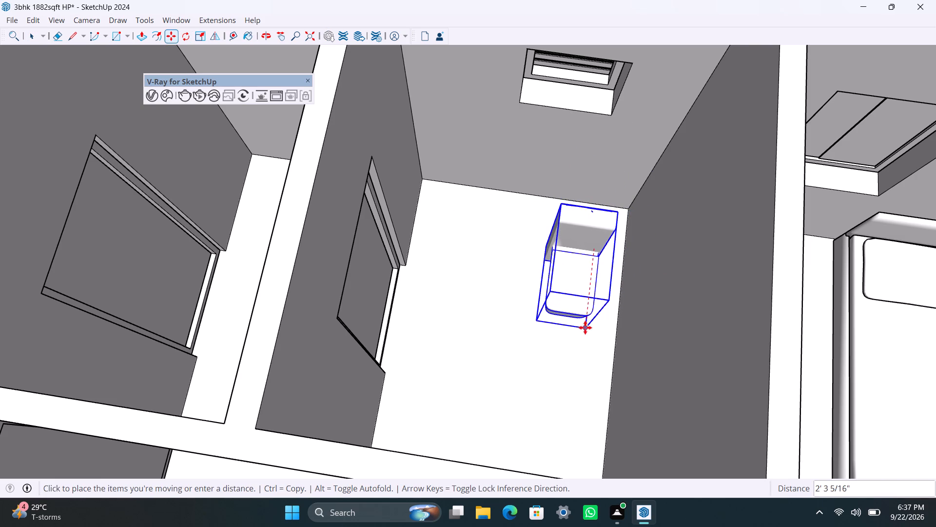
left_click(585, 327)
left_click(562, 203)
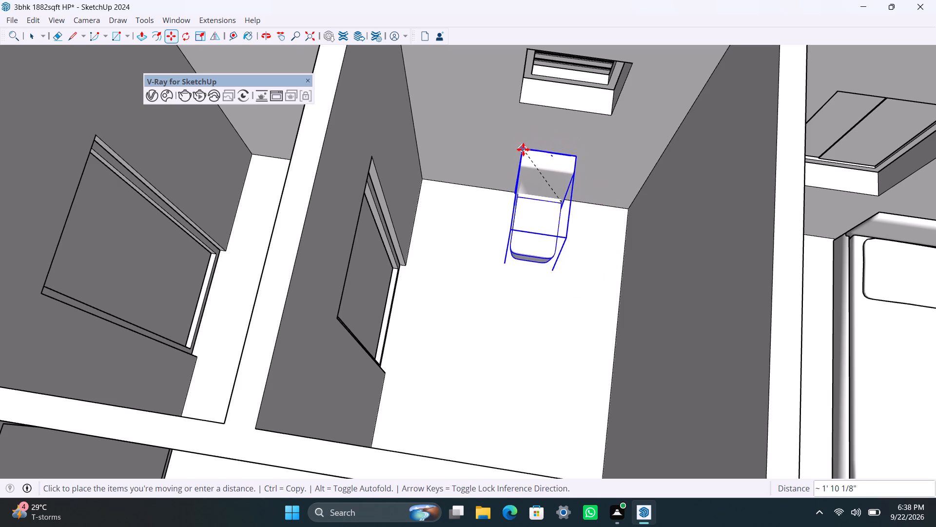
key("Escape")
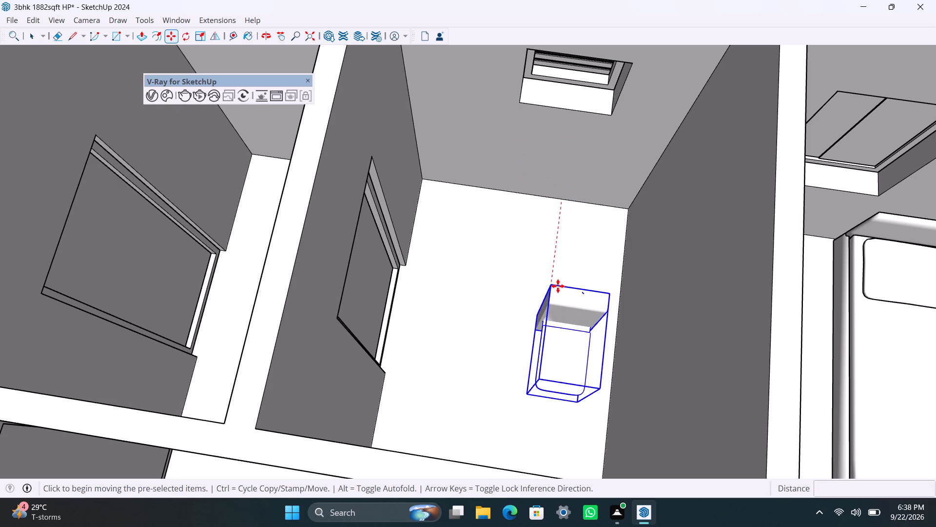
left_click(548, 241)
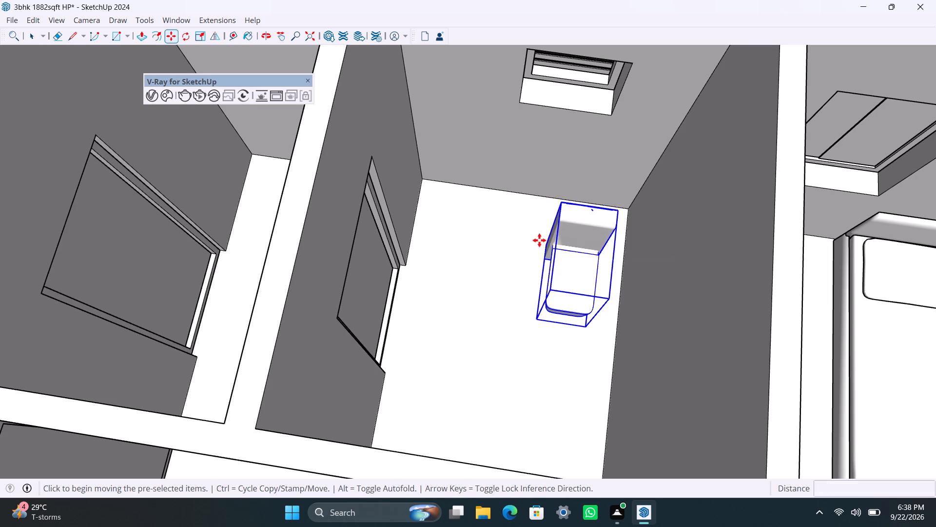
left_click(513, 229)
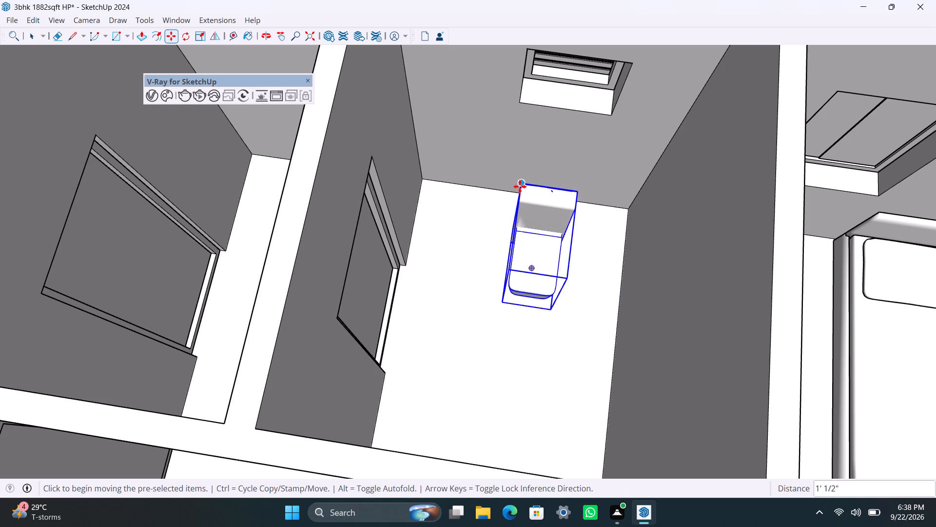
left_click(520, 183)
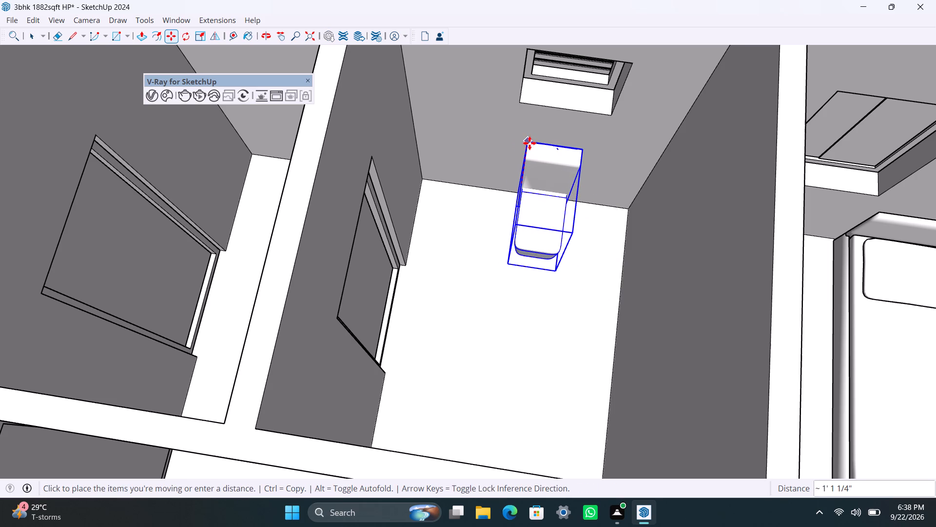
left_click(525, 136)
key("space")
Save the model with the repositioned toilet bowl and deselect the toilet.
scroll(541, 272, "down", 4)
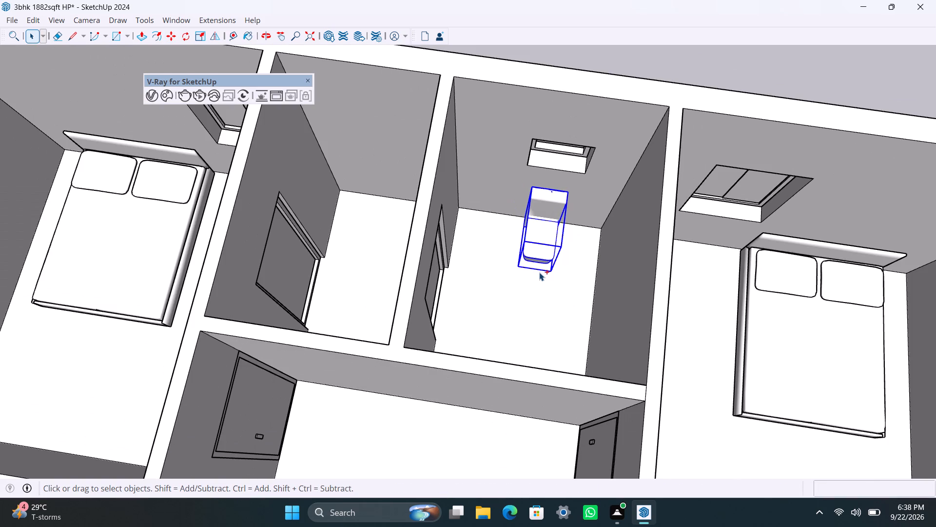
key("ctrl+s")
key("space")
scroll(554, 261, "down", 4)
middle_click_drag(556, 259, 434, 259)
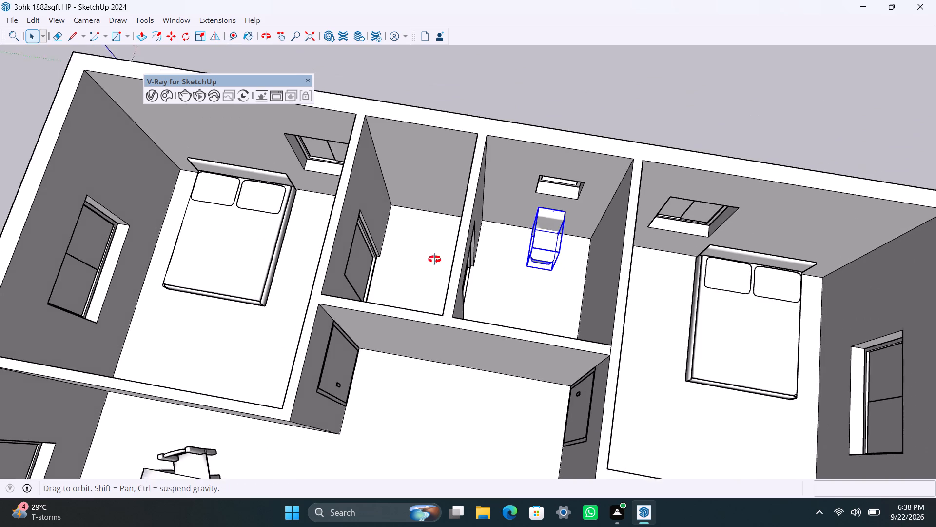
middle_click_drag(434, 259, 337, 227)
scroll(636, 336, "up", 10)
middle_click_drag(511, 293, 514, 300)
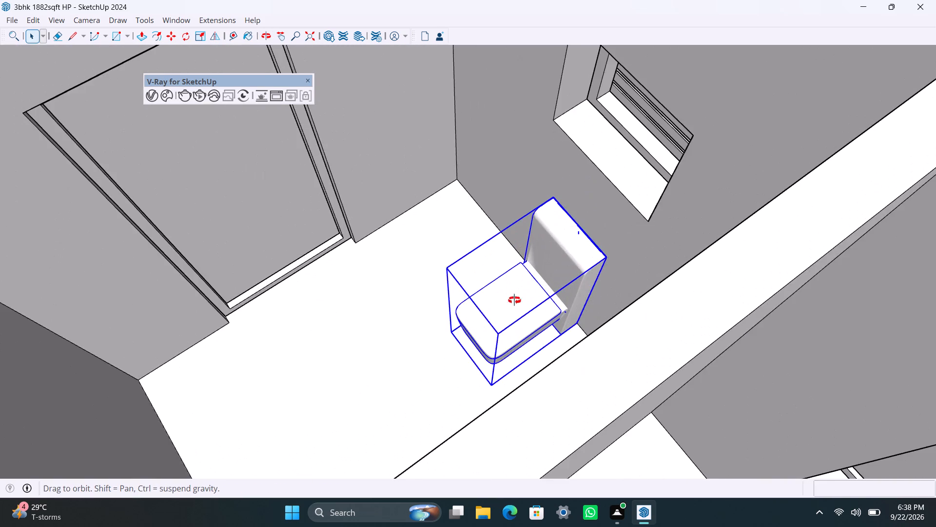
middle_click_drag(514, 300, 534, 325)
scroll(568, 272, "down", 16)
left_click(714, 162)
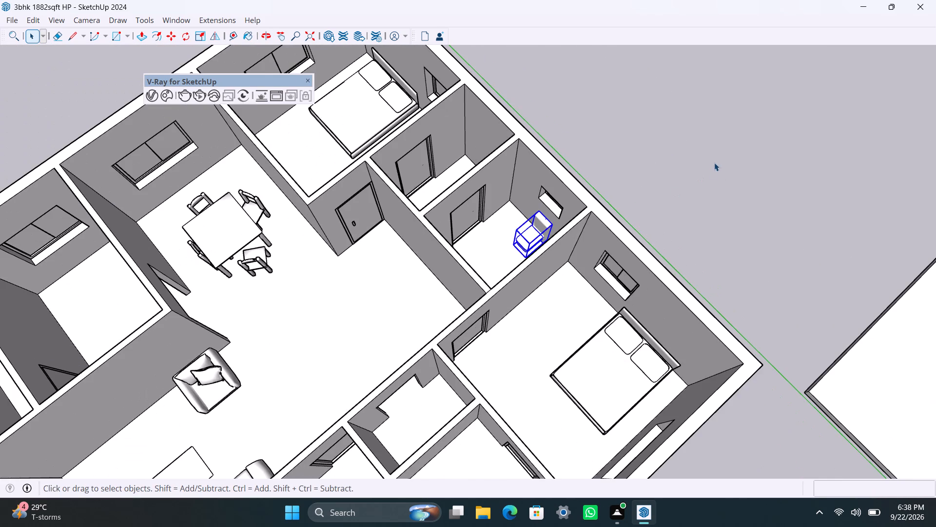
scroll(526, 263, "down", 5)
key("ctrl+s")
key("space")
Search Chaos Cosmos for "dressing table" and download Dressing Table 142 024.
scroll(520, 254, "down", 2)
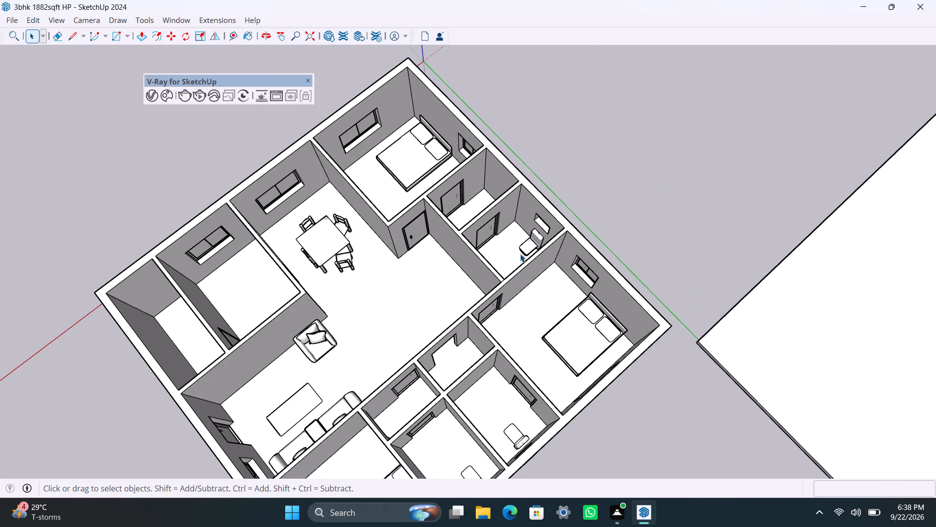
scroll(520, 254, "down", 3)
scroll(518, 260, "up", 3)
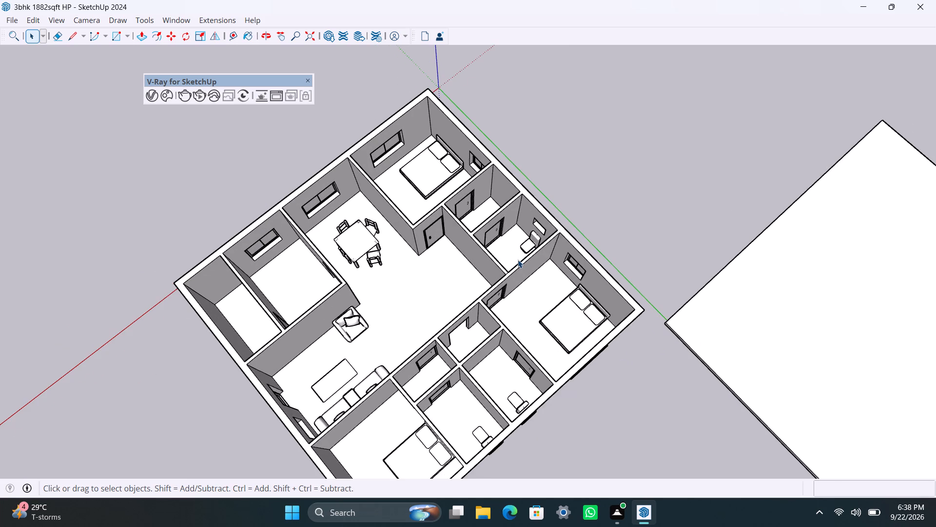
left_click(167, 90)
left_click_drag(119, 33, 63, 38)
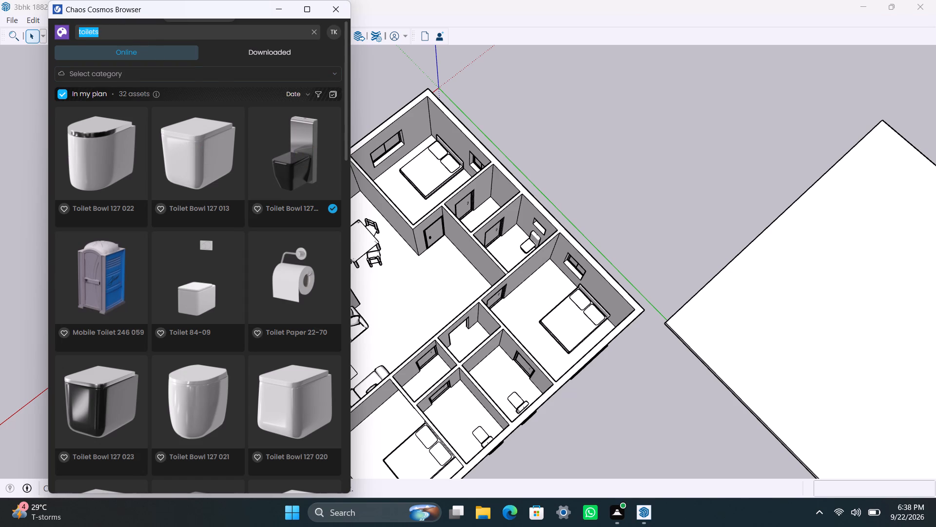
left_click_drag(63, 38, 63, 38)
key("r")
key("BackSpace")
type("dressing tb")
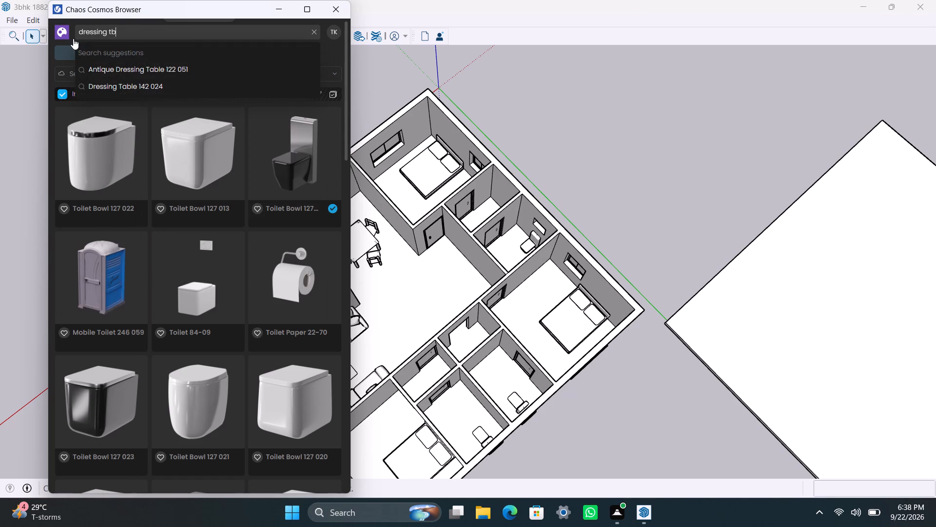
key("BackSpace")
type("able")
key("Return")
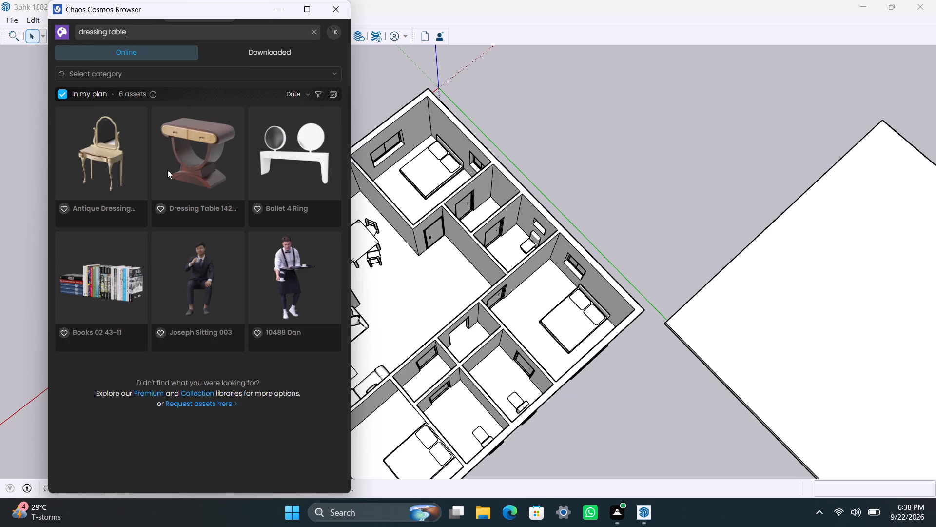
scroll(221, 373, "down", 2)
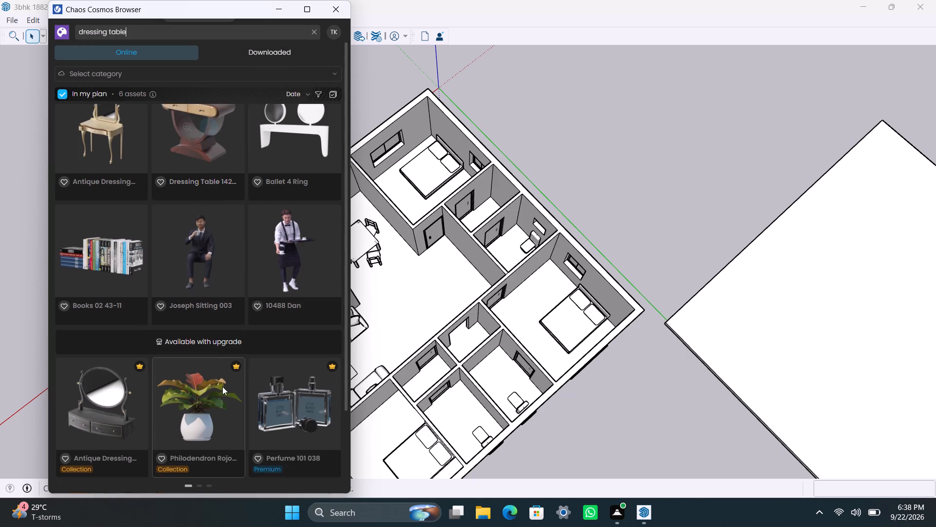
scroll(223, 387, "up", 3)
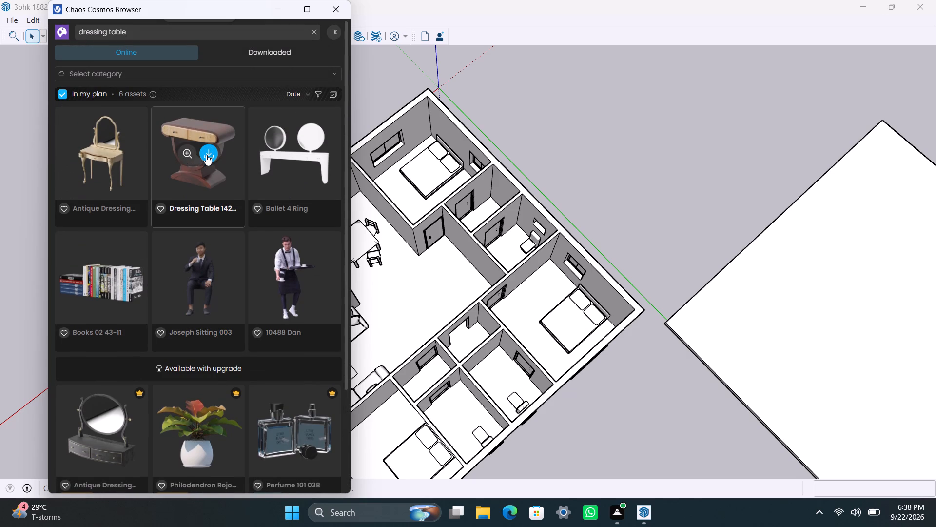
left_click(206, 155)
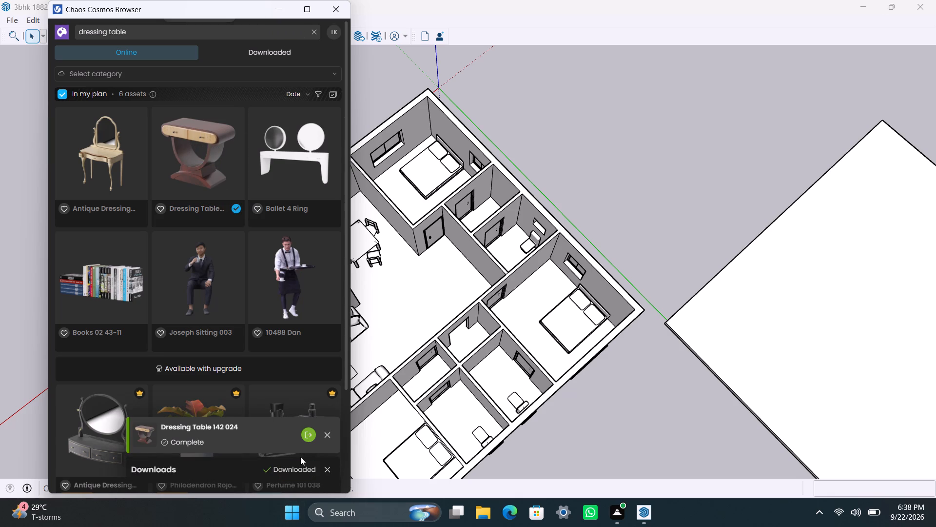
Place one Dressing Table 142 024 beside the bed in the corner bedroom nearest the origin, close to the window wall.
left_click(306, 435)
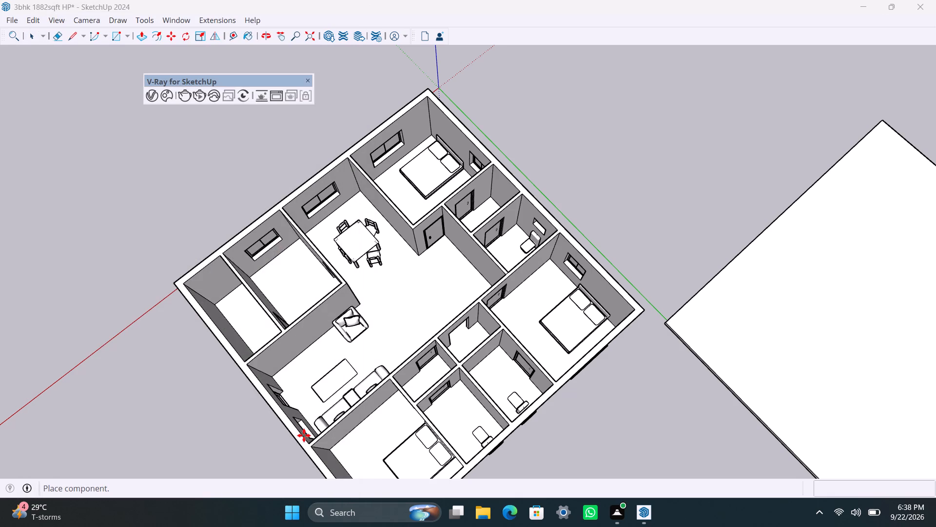
scroll(404, 179, "up", 2)
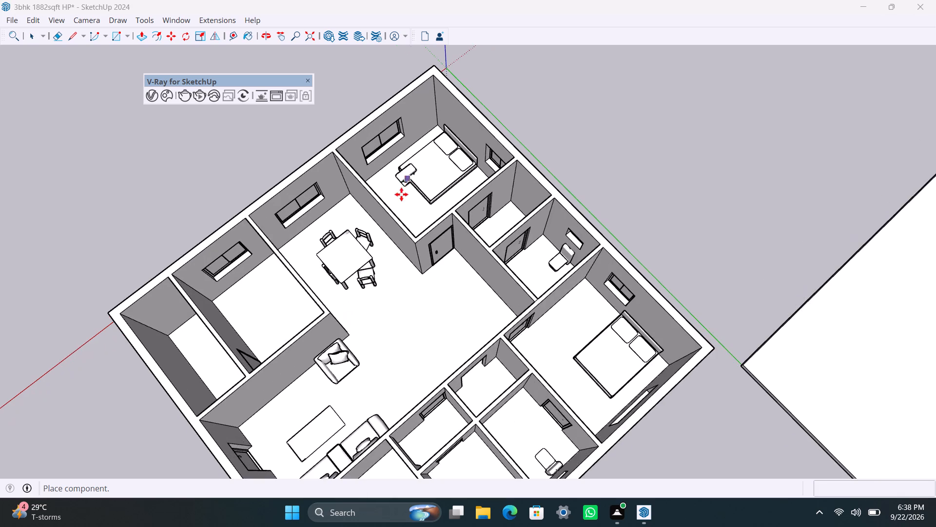
middle_click_drag(414, 226, 617, 298)
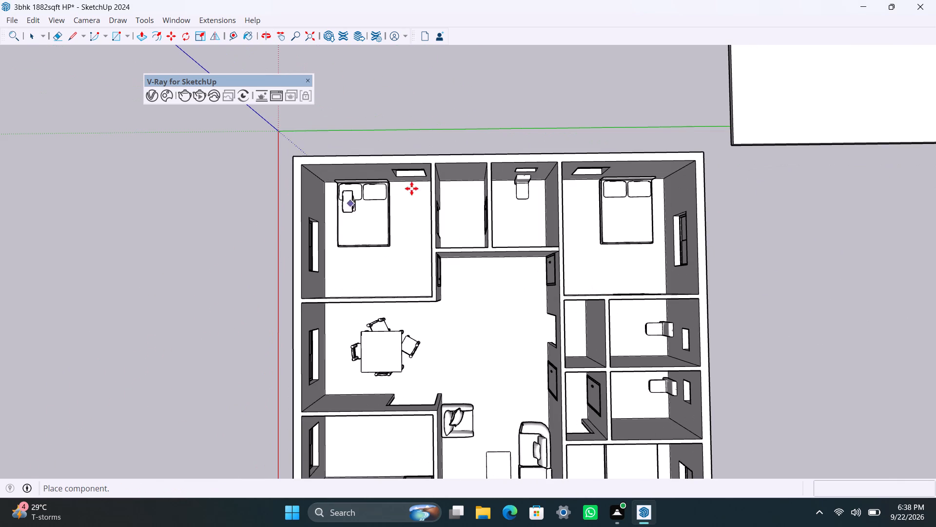
scroll(415, 197, "up", 5)
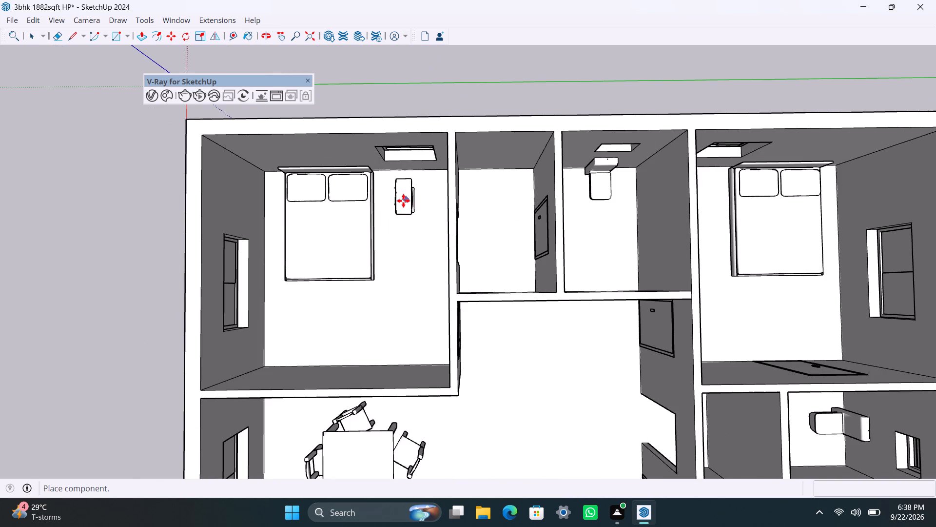
scroll(402, 200, "up", 2)
left_click(399, 189)
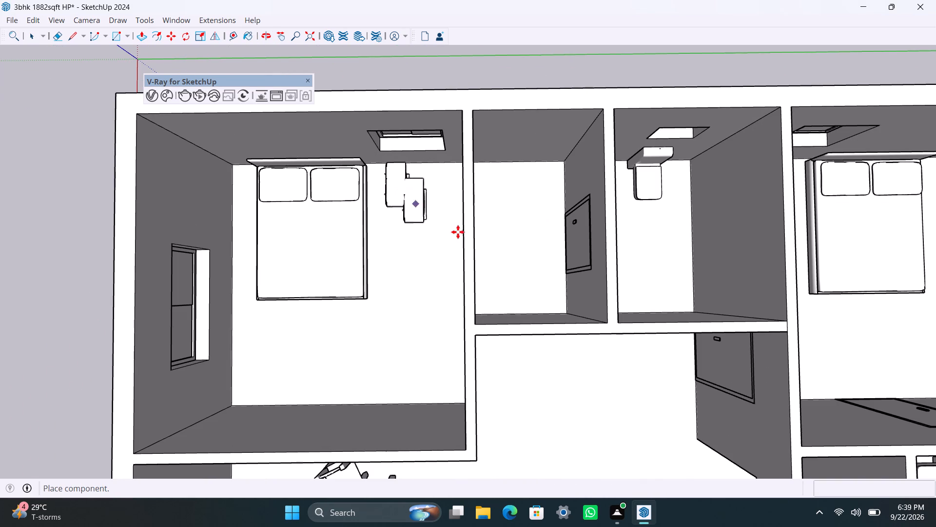
scroll(455, 252, "down", 3)
key("space")
Rotate the dressing table beside the bed in the corner bedroom nearest the origin by 90° about its bottom corner.
scroll(409, 207, "up", 1)
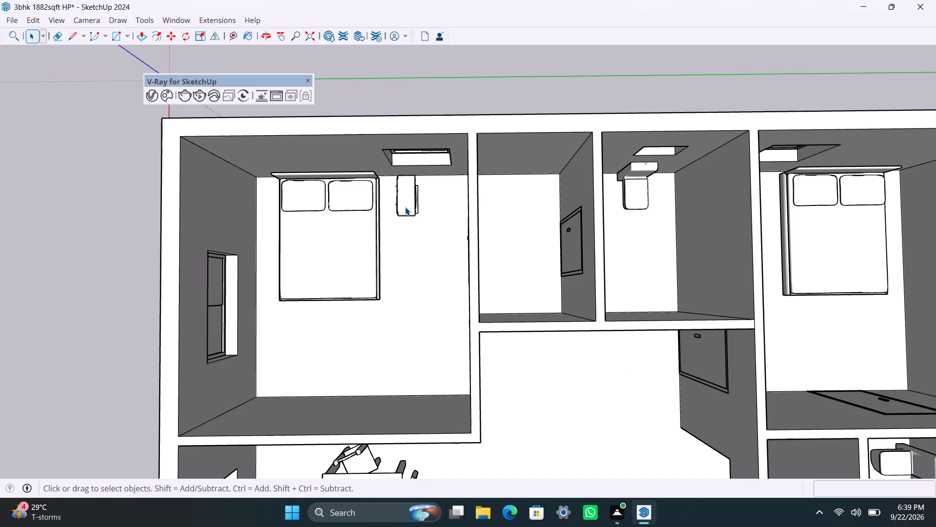
left_click(405, 207)
scroll(406, 207, "up", 5)
key("m")
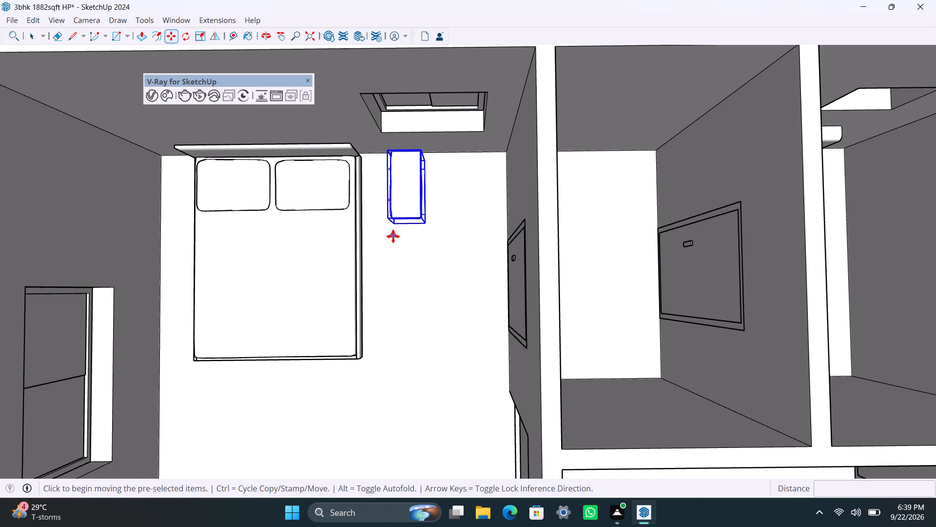
left_click(392, 229)
key("space")
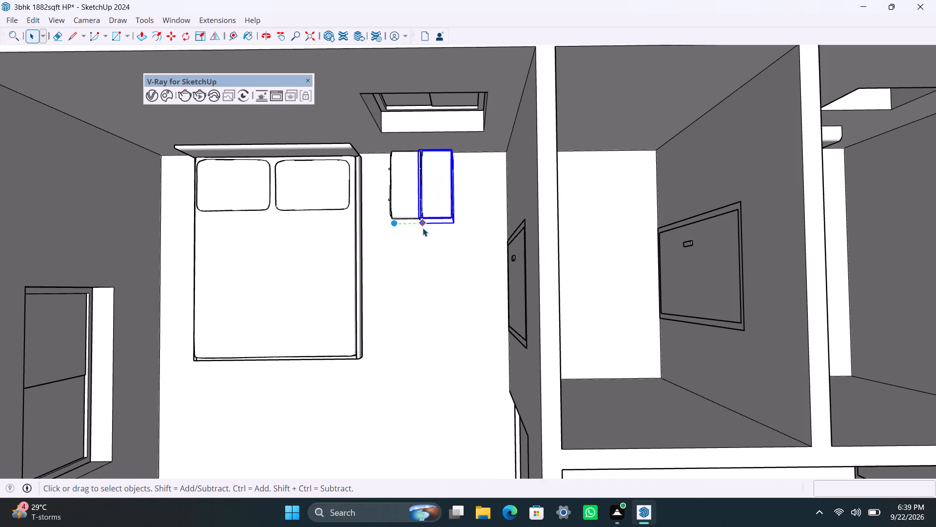
left_click(191, 36)
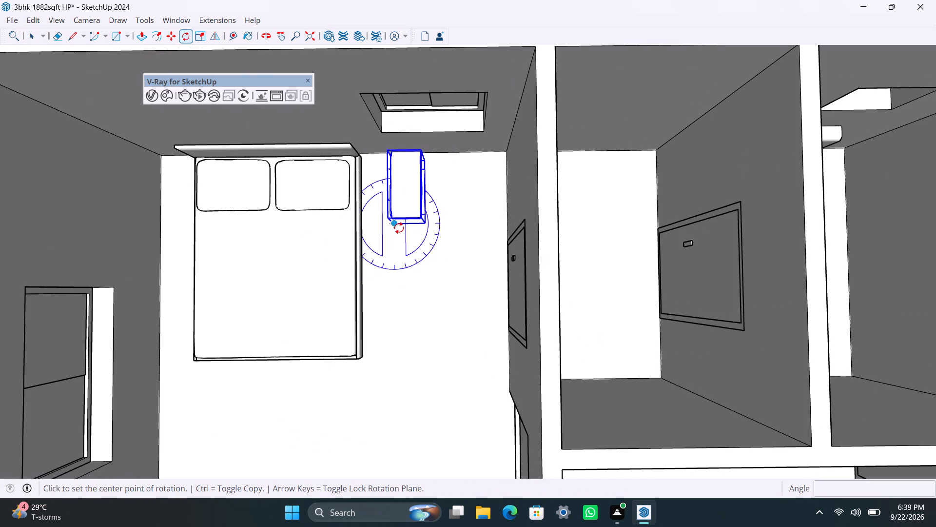
left_click(396, 227)
left_click(427, 224)
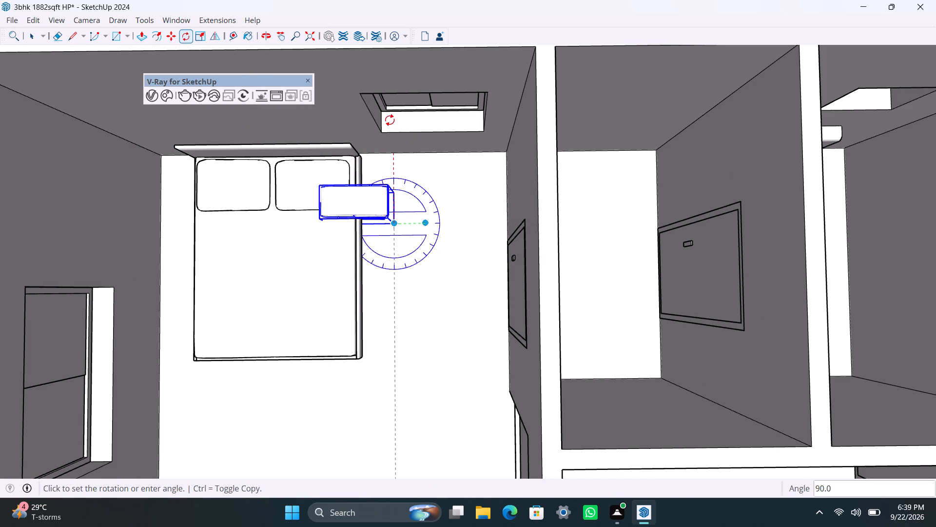
type("90")
key("Return")
key("space")
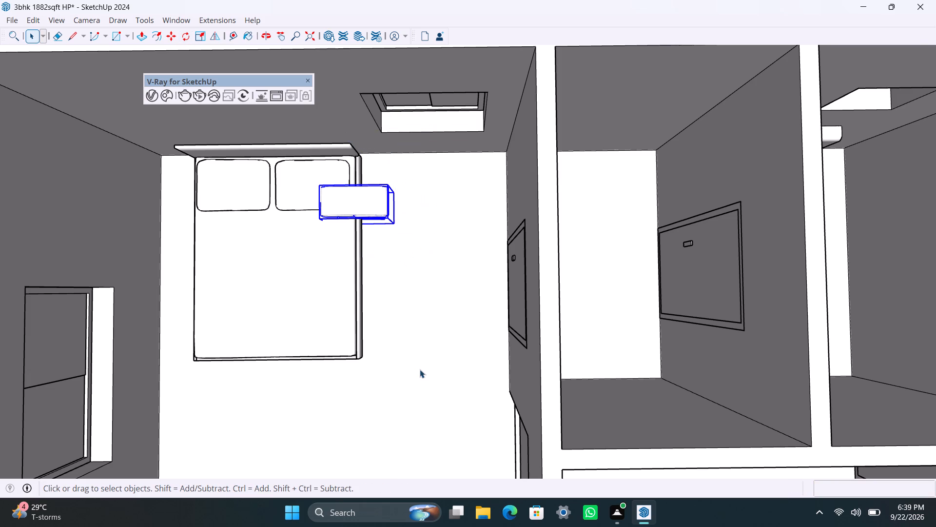
Move the rotated dressing table onto the free floor beside the bed's headboard, with its back toward the window wall.
scroll(364, 169, "up", 7)
middle_click_drag(418, 283, 384, 219)
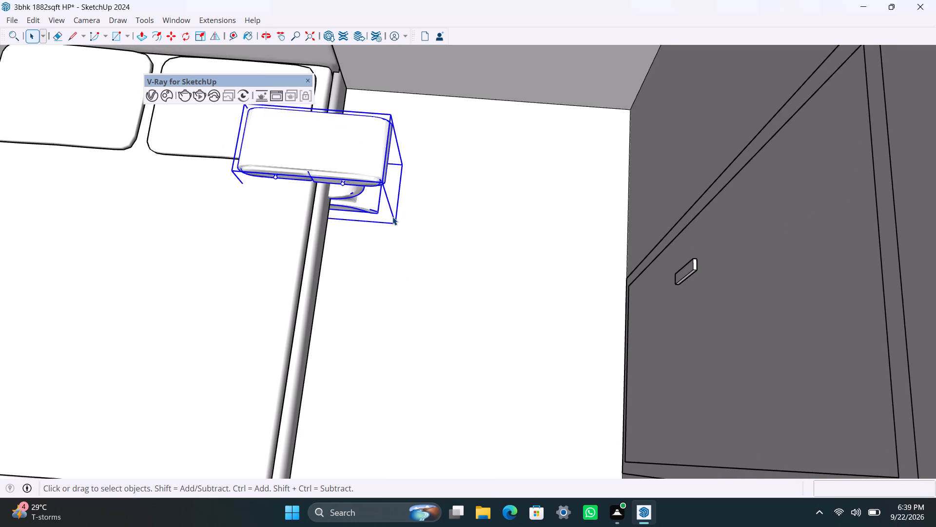
key("m")
left_click(394, 220)
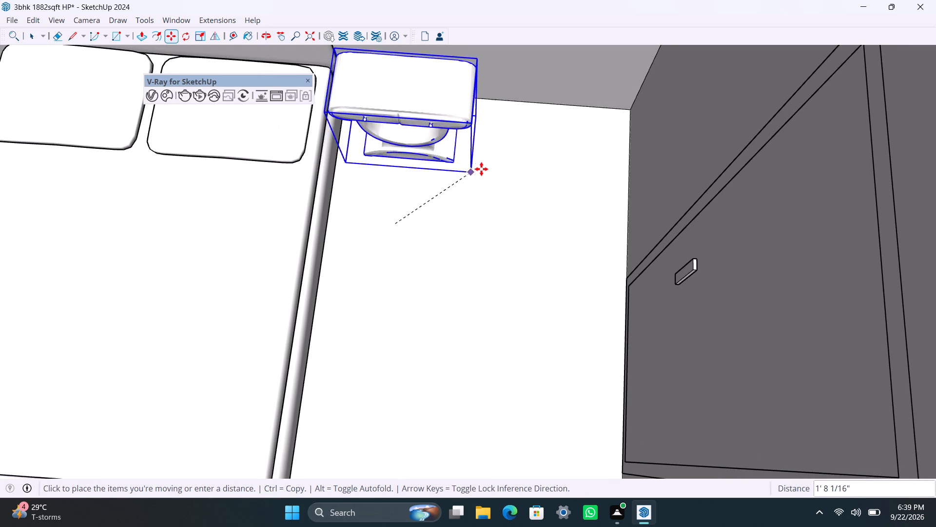
left_click(474, 151)
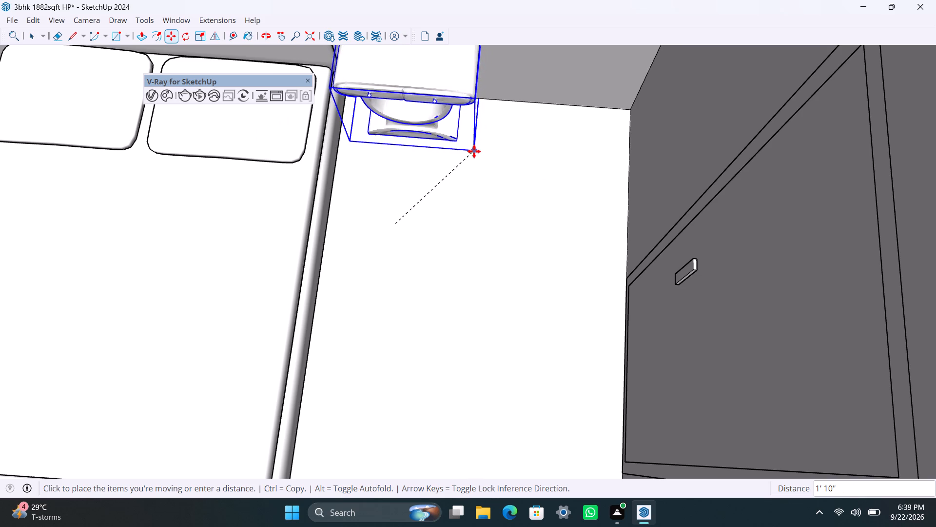
scroll(428, 221, "down", 5)
left_click(459, 172)
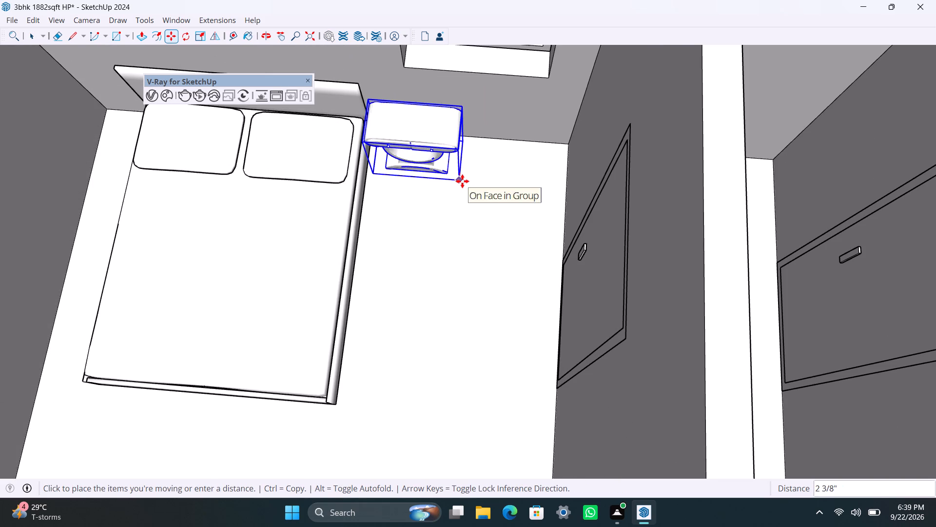
left_click(462, 180)
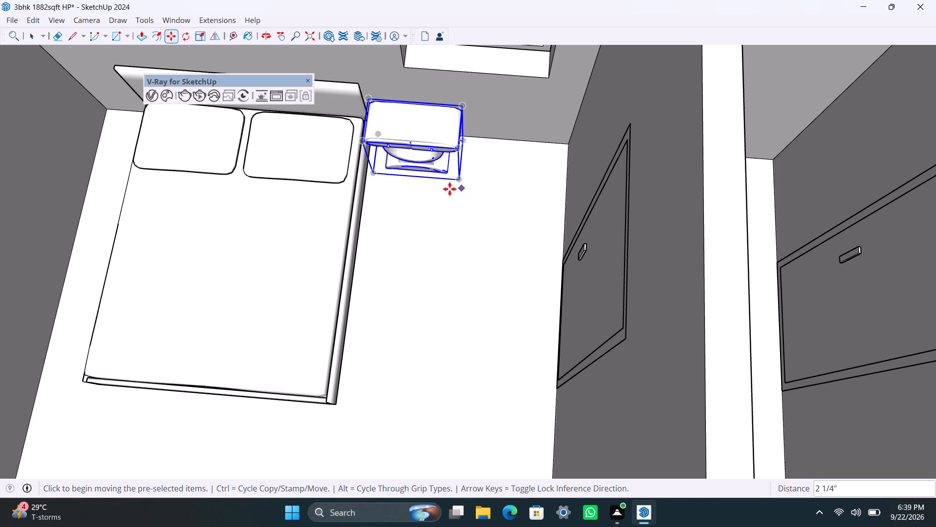
Copy the dressing table along the green axis into the opposite corner bedroom and set it beside that bed's headboard, below the window.
scroll(440, 196, "down", 5)
left_click(455, 198)
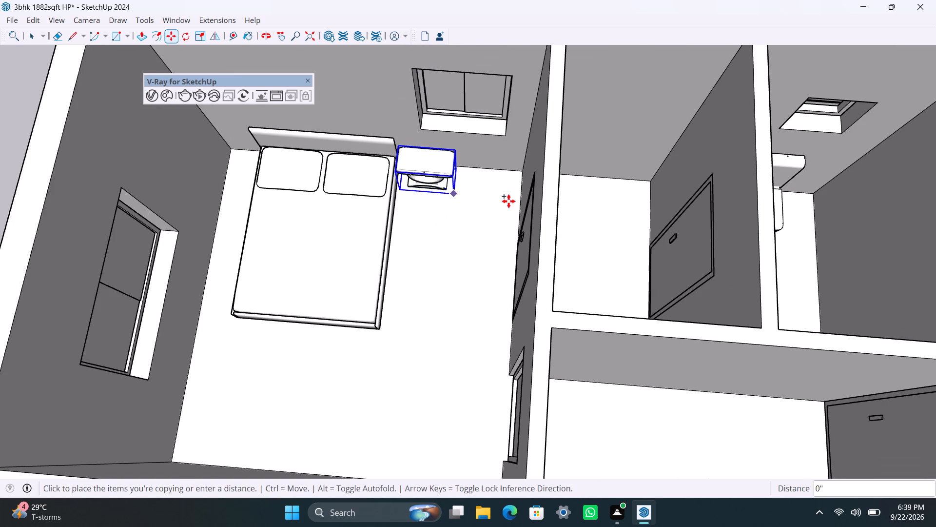
scroll(578, 202, "down", 6)
middle_click_drag(580, 202, 386, 210, "shift")
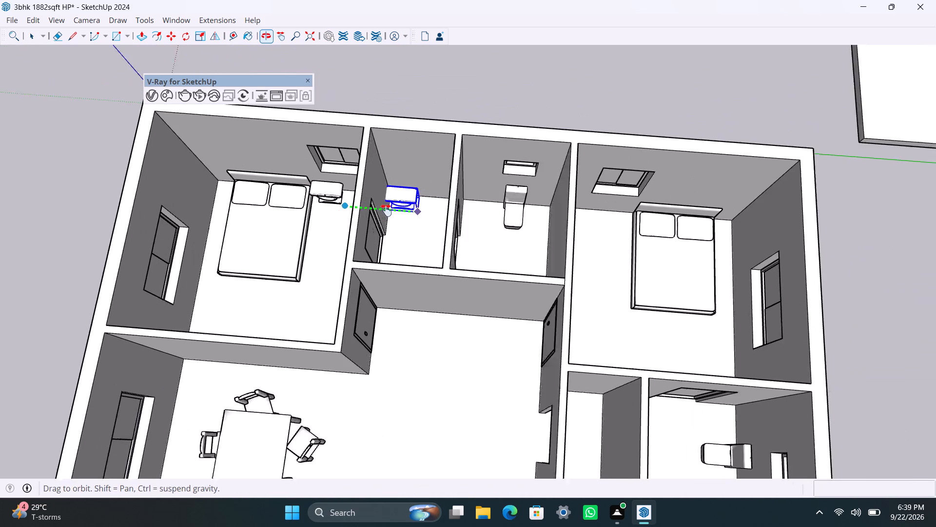
middle_click_drag(386, 210, 385, 210, "shift")
scroll(572, 223, "up", 5)
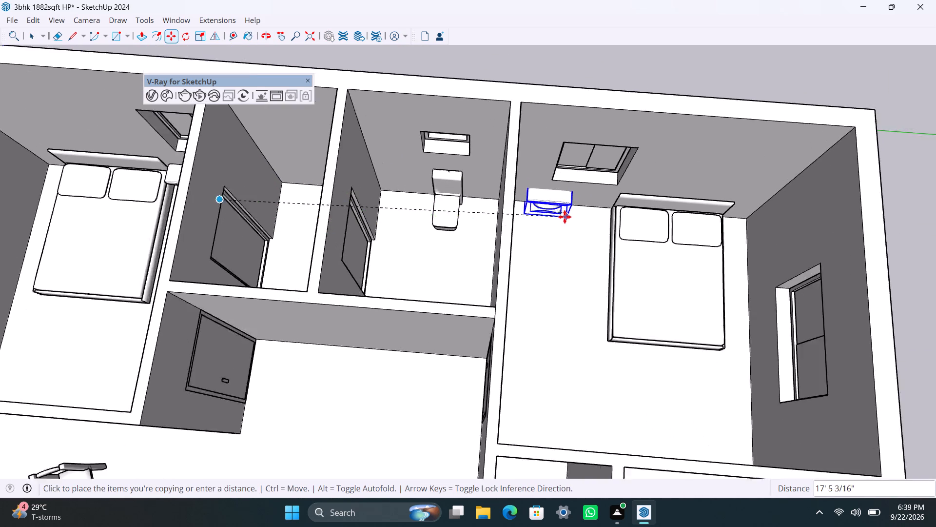
scroll(558, 230, "up", 2)
middle_click_drag(558, 231, 520, 230)
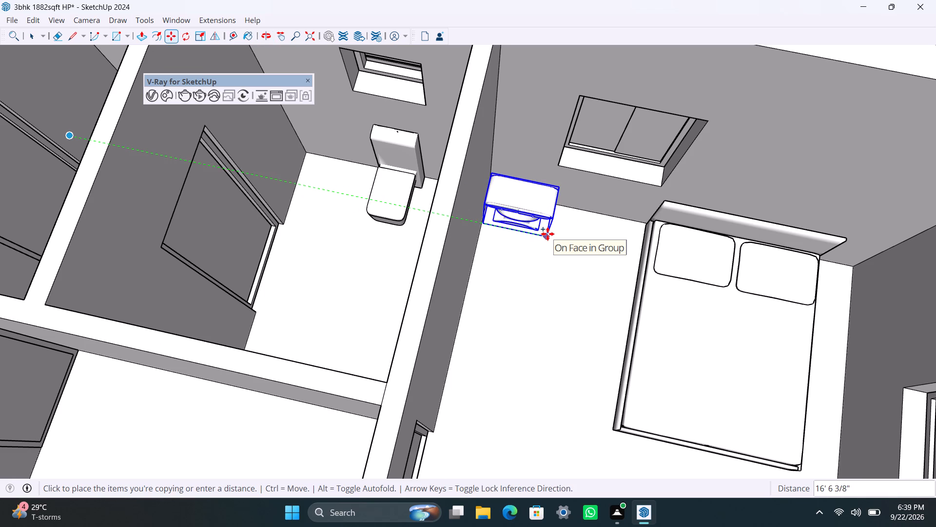
left_click(548, 234)
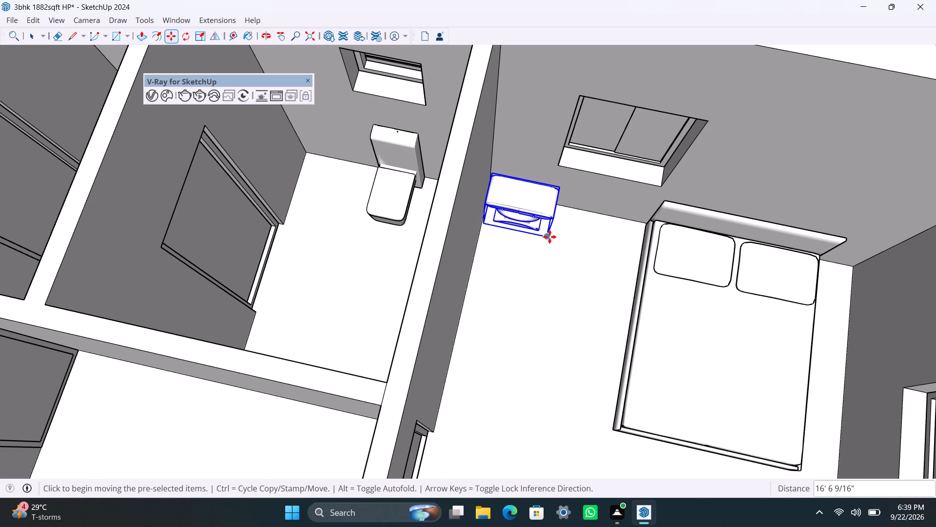
left_click(549, 237)
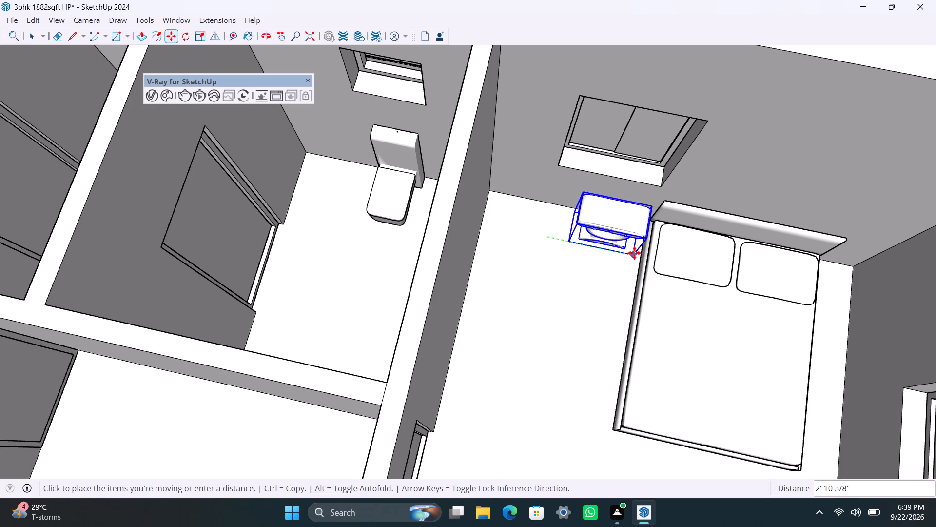
left_click(635, 253)
Move the bed in the third bedroom, behind the sofa wall, about 11" toward its window wall.
scroll(595, 248, "down", 18)
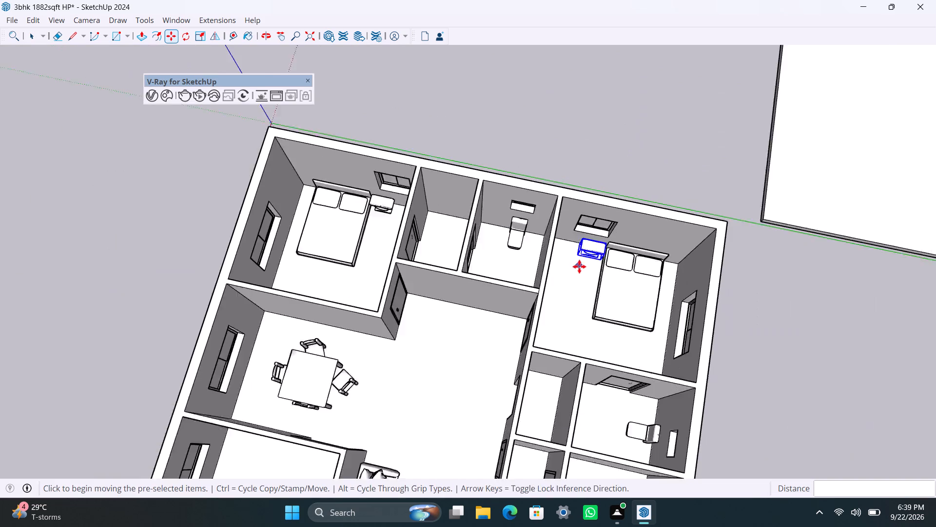
scroll(579, 266, "down", 4)
middle_click_drag(579, 266, 569, 229, "shift")
scroll(570, 231, "up", 1)
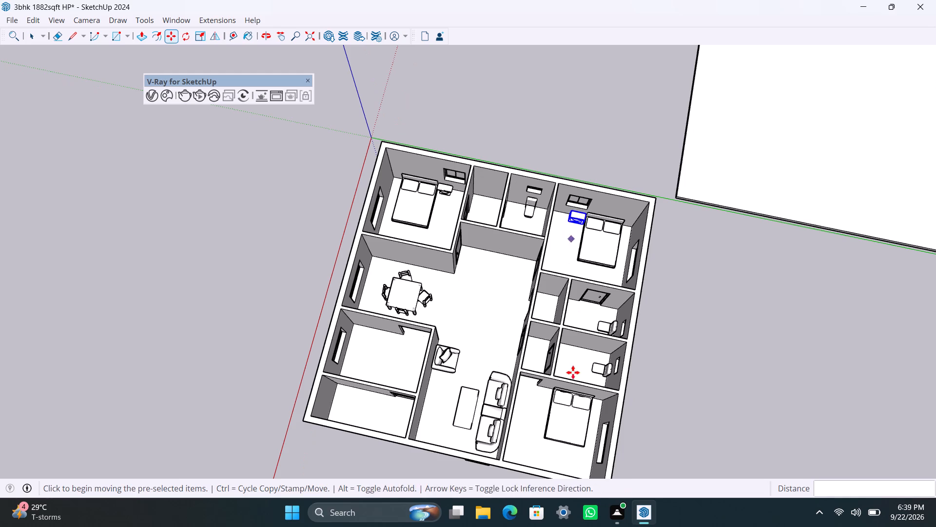
key("space")
left_click(555, 436)
scroll(555, 436, "up", 4)
key("m")
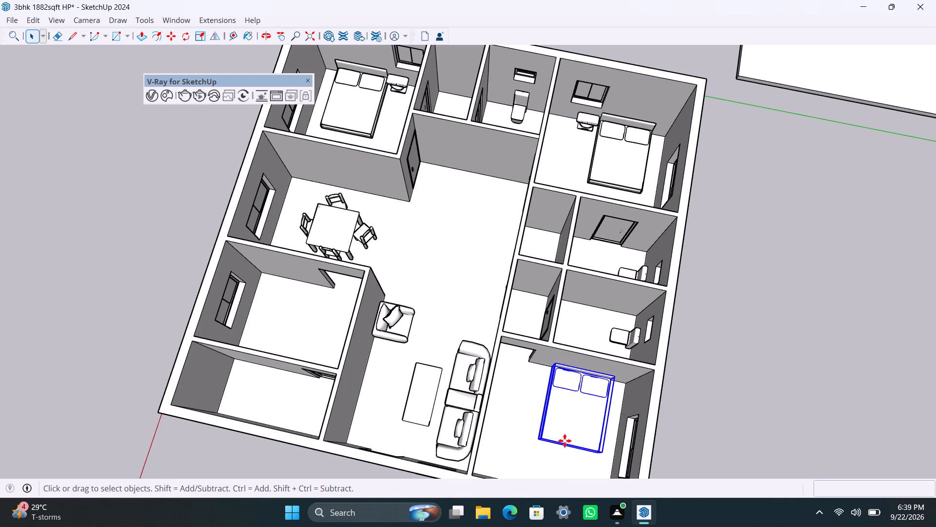
left_click(598, 450)
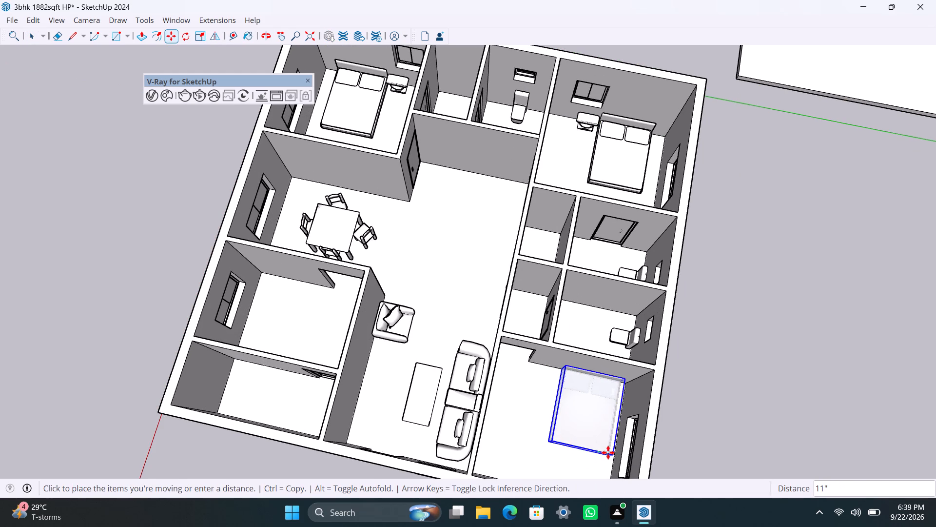
left_click(608, 452)
key("space")
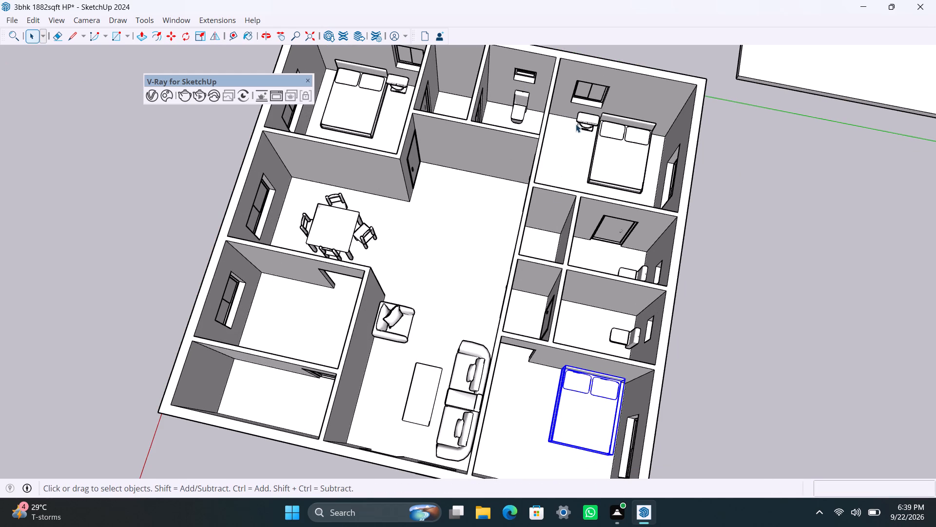
Copy the second bedroom's dressing table about 25' into the third bedroom, next to the bed's headboard.
left_click(582, 119)
key("m")
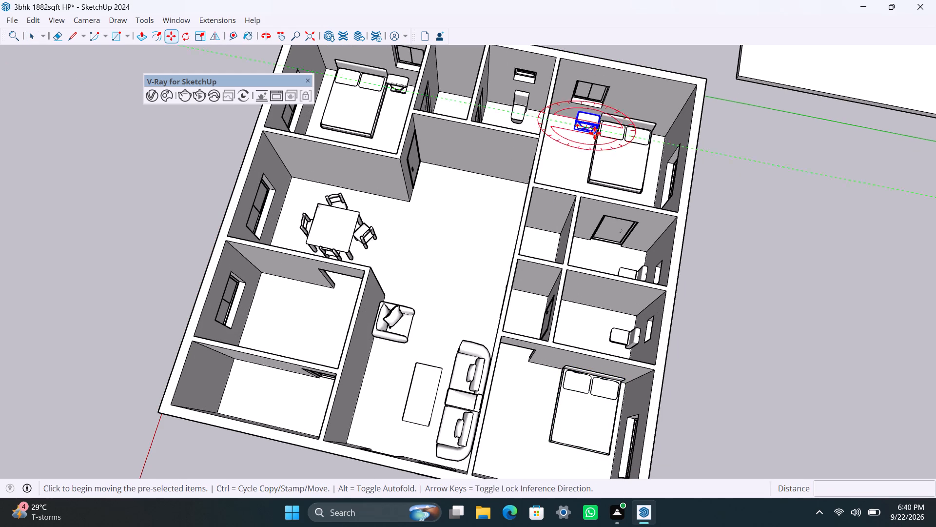
left_click(595, 133)
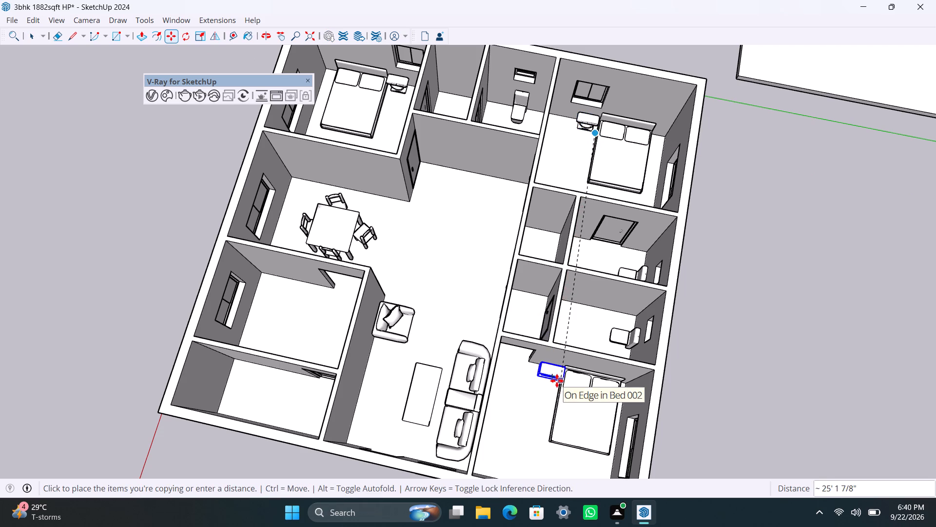
left_click(554, 382)
key("space")
Move the copied dressing table in the third bedroom into the space between the wall corner and the bed's headboard.
scroll(554, 382, "up", 5)
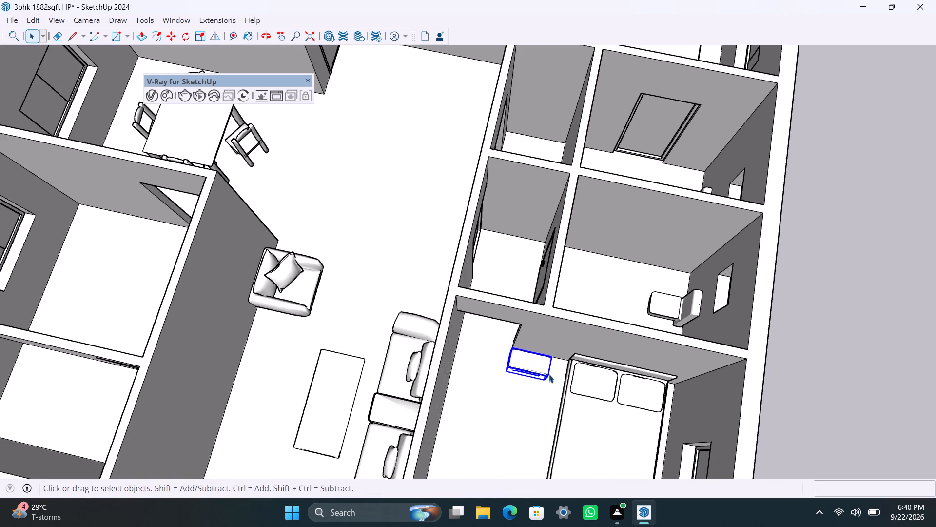
scroll(549, 374, "up", 2)
key("m")
left_click(538, 384)
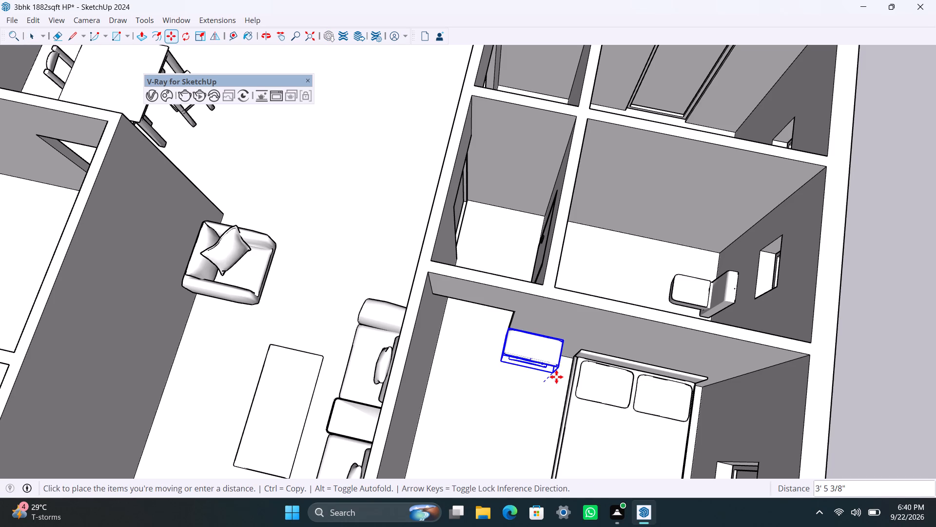
left_click(558, 380)
scroll(542, 348, "up", 4)
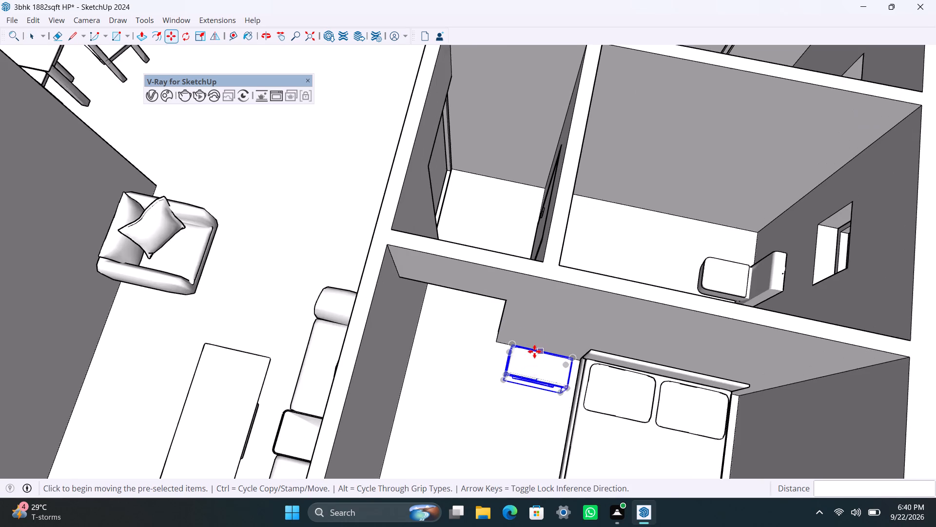
left_click(513, 341)
left_click(512, 337)
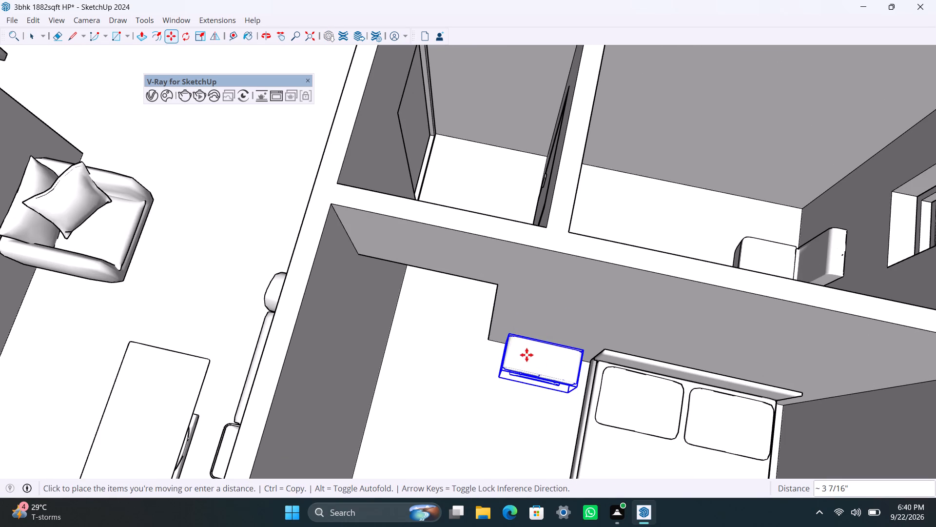
key("space")
Shift the third bedroom's bed slightly toward the dressing table so that its headboard sits right beside it.
left_click(595, 379)
key("m")
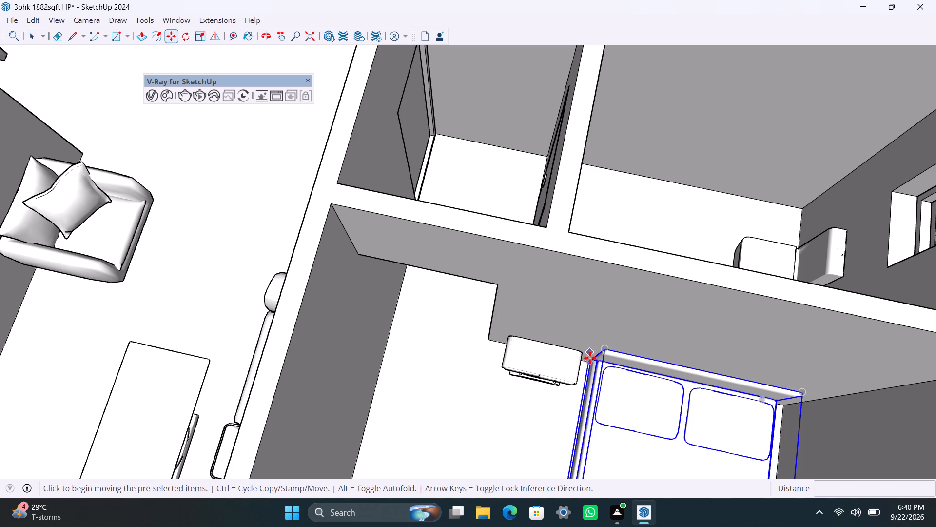
left_click(590, 360)
left_click(583, 359)
key("space")
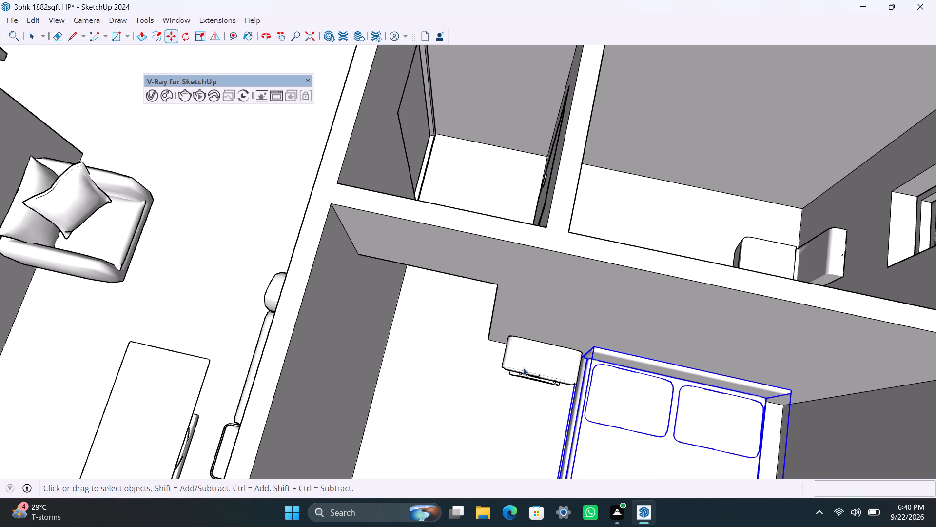
Save the model with the dressing tables placed in all three bedrooms.
scroll(496, 347, "down", 9)
key("ctrl+s")
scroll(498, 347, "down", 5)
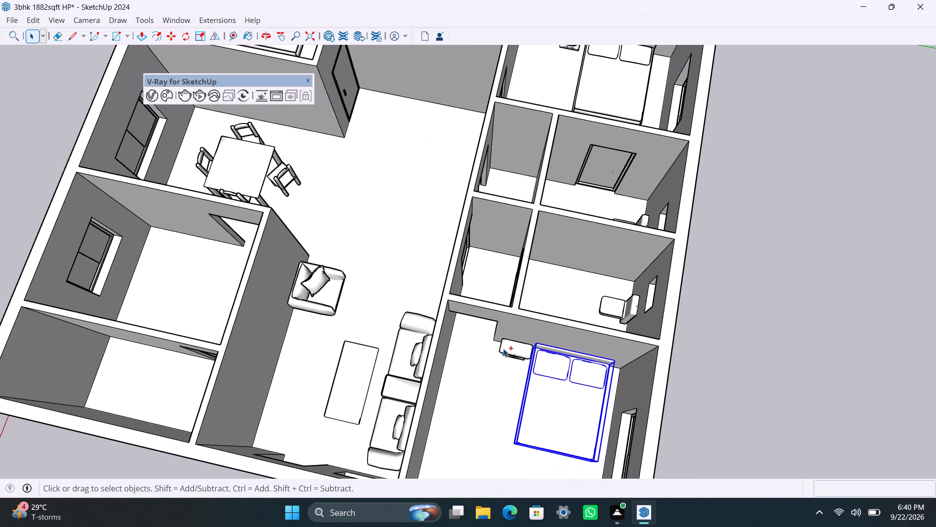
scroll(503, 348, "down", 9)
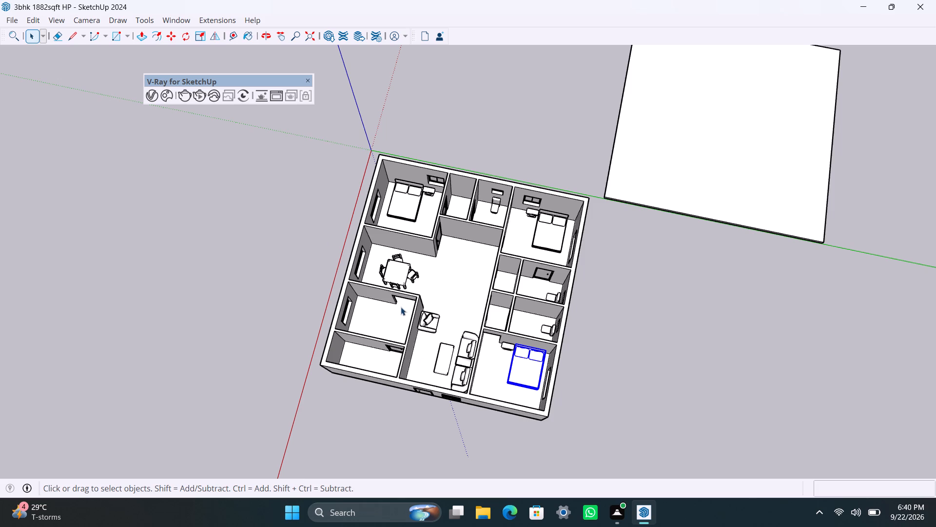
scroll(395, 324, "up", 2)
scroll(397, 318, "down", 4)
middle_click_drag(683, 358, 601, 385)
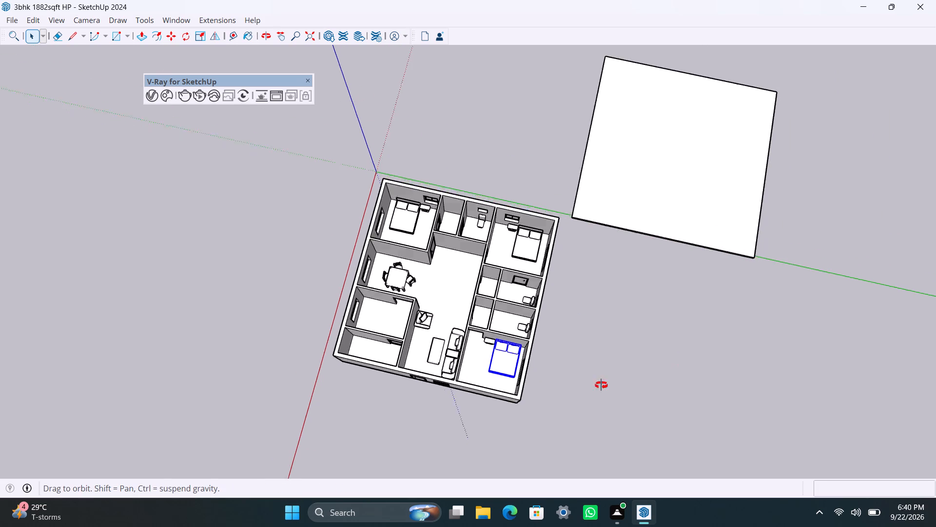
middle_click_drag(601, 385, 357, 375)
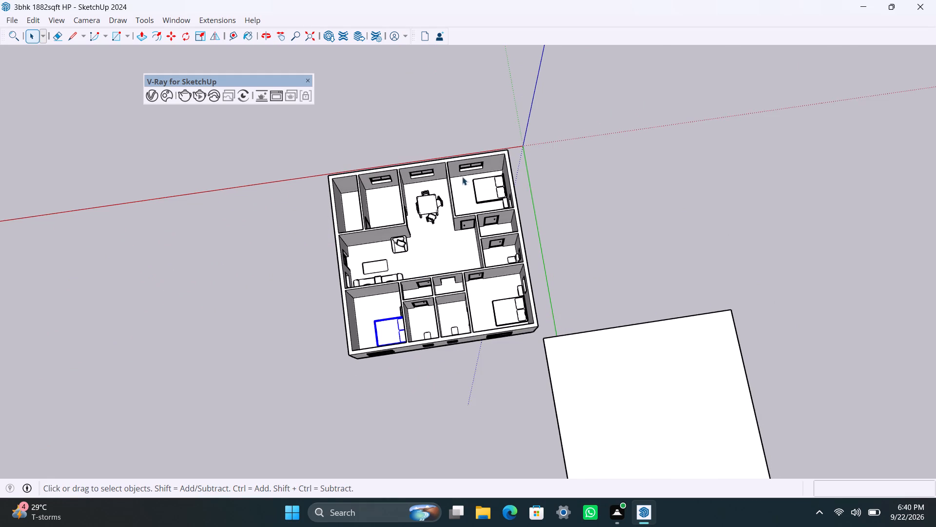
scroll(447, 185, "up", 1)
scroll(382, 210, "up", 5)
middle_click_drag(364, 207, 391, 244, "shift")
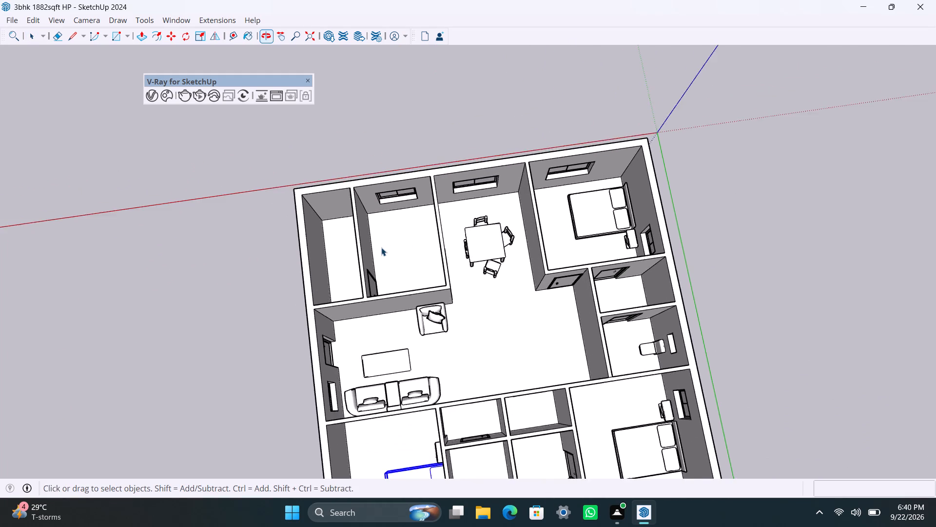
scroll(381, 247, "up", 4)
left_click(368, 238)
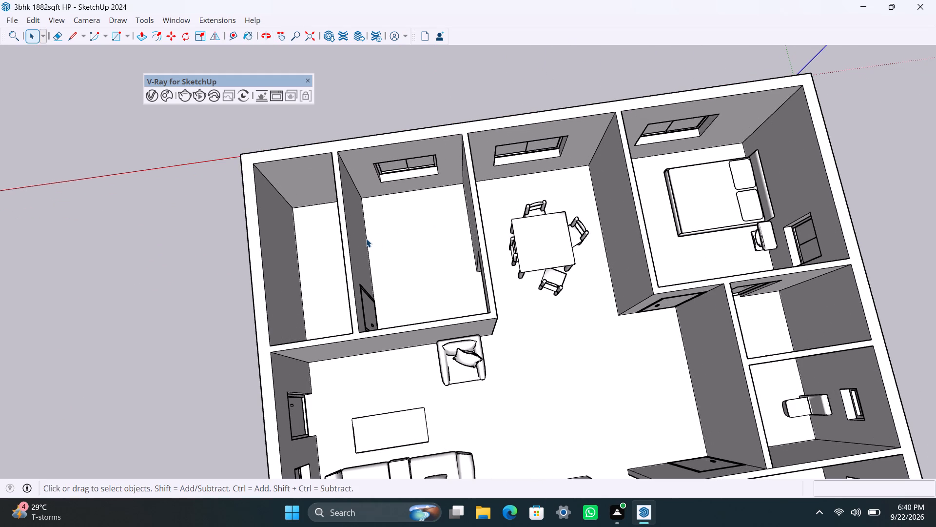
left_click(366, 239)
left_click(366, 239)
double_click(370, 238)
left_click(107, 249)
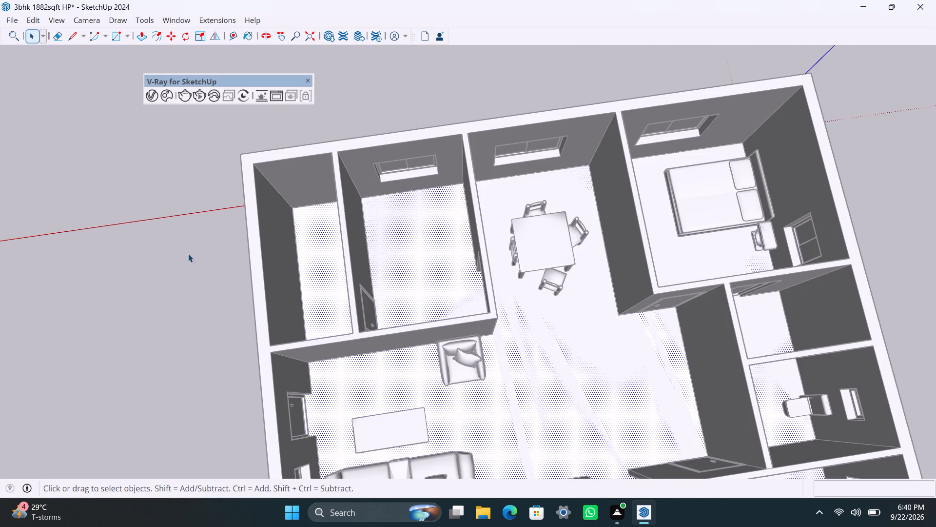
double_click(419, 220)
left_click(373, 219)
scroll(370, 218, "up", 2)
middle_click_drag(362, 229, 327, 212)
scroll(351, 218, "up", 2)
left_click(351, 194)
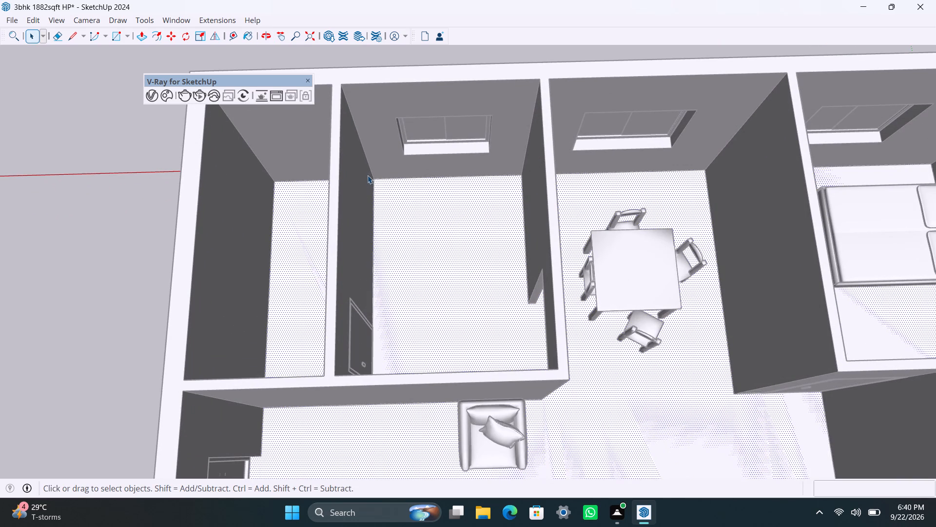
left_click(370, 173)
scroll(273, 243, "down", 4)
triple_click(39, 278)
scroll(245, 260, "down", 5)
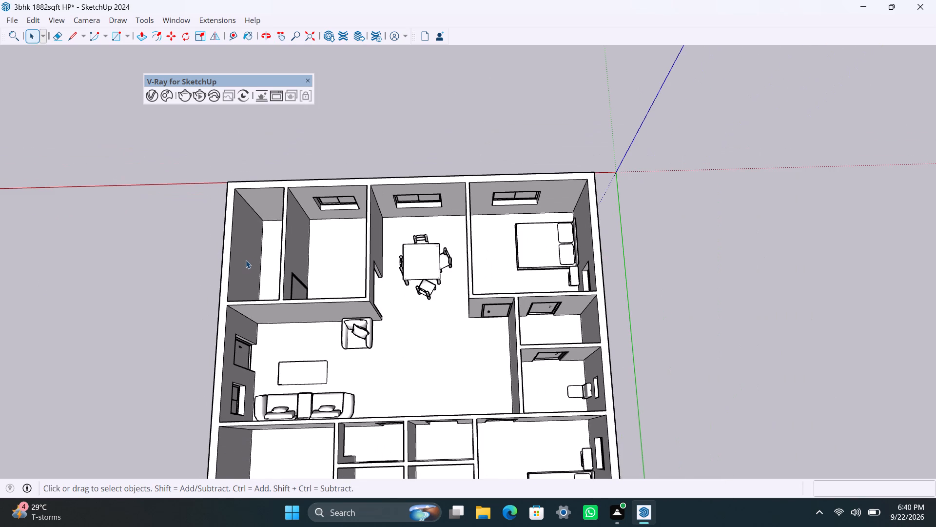
Save the model.
key("ctrl+s")
On the floor of the windowed room beside the dining area, place guides 2' from the narrow room's partition and about 3' 10" beyond that.
key("space")
scroll(305, 243, "up", 3)
left_click(305, 215)
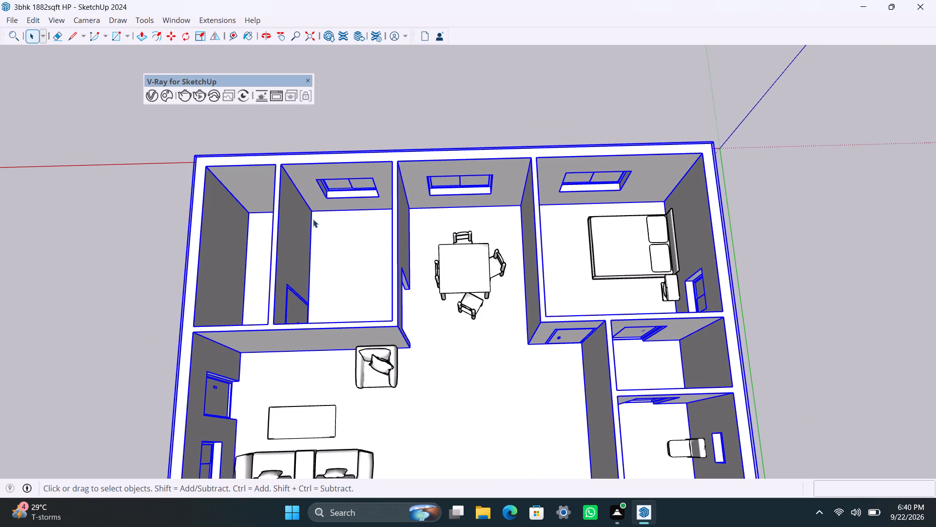
double_click(312, 222)
scroll(313, 222, "up", 3)
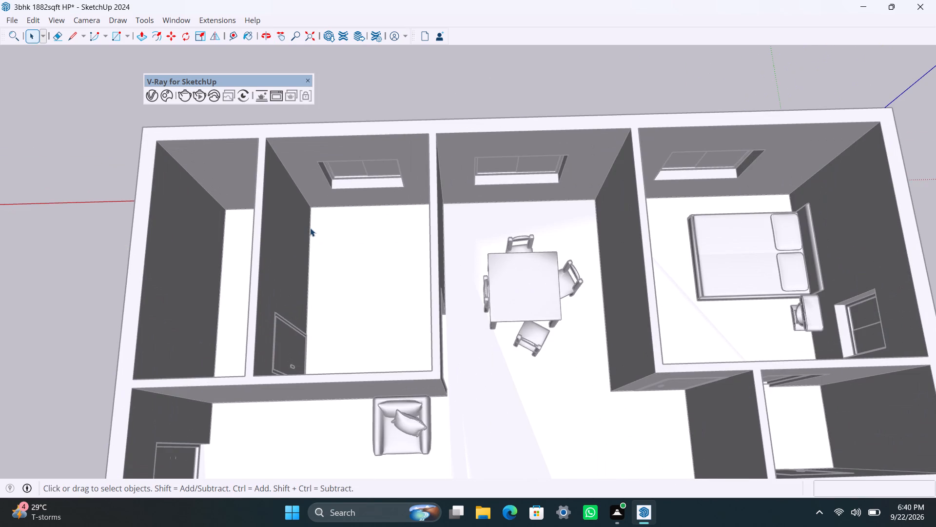
key("t")
left_click(310, 227)
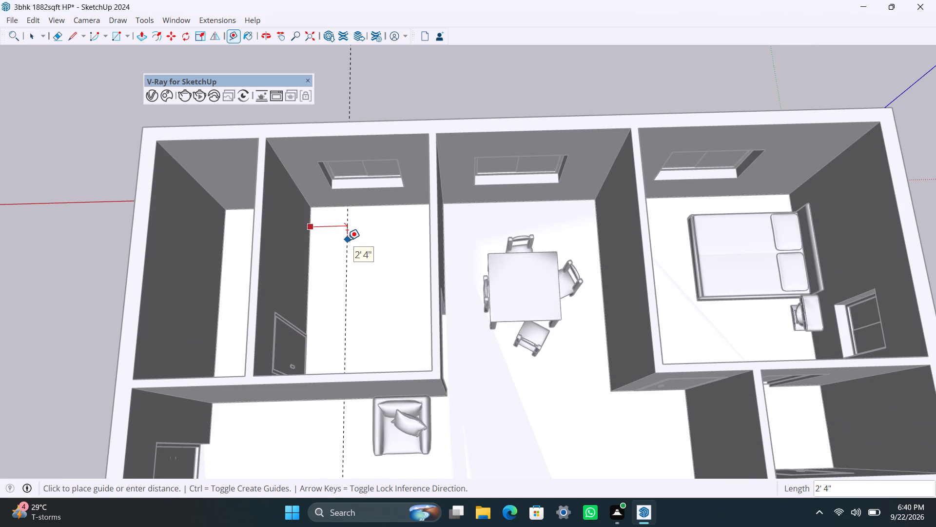
type("2'")
key("Return")
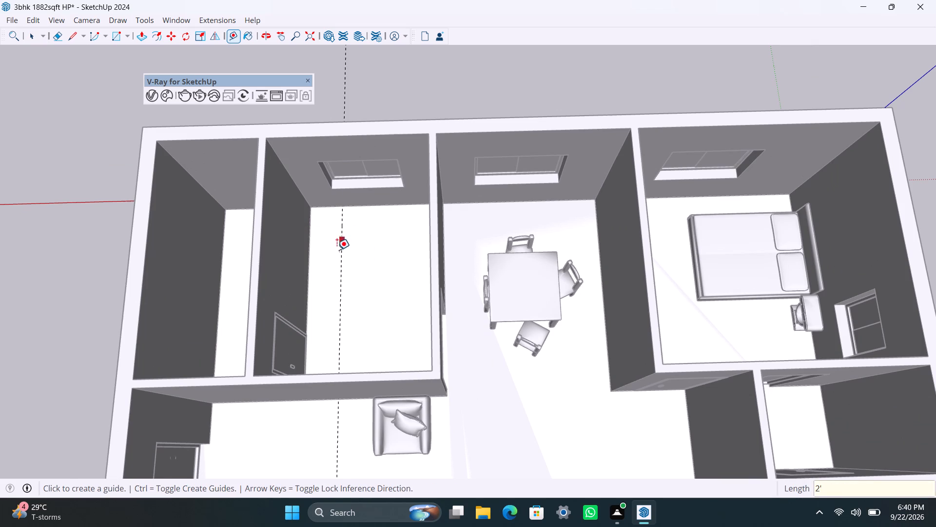
left_click(341, 241)
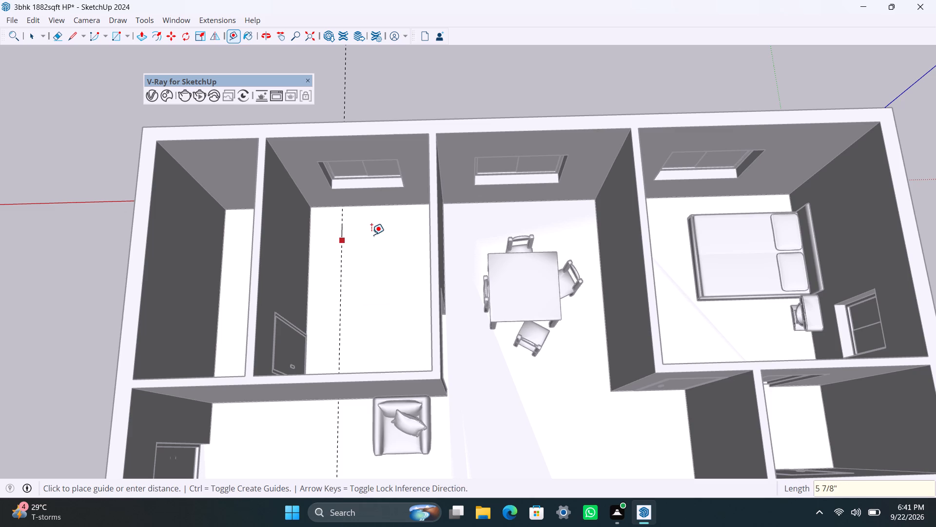
left_click(403, 228)
key("space")
Place a crosswise guide on the same room's floor, parallel to the window wall and aligned with the near corner of the dining-side opening.
scroll(375, 320, "down", 3)
middle_click_drag(377, 322, 644, 312)
scroll(440, 379, "up", 4)
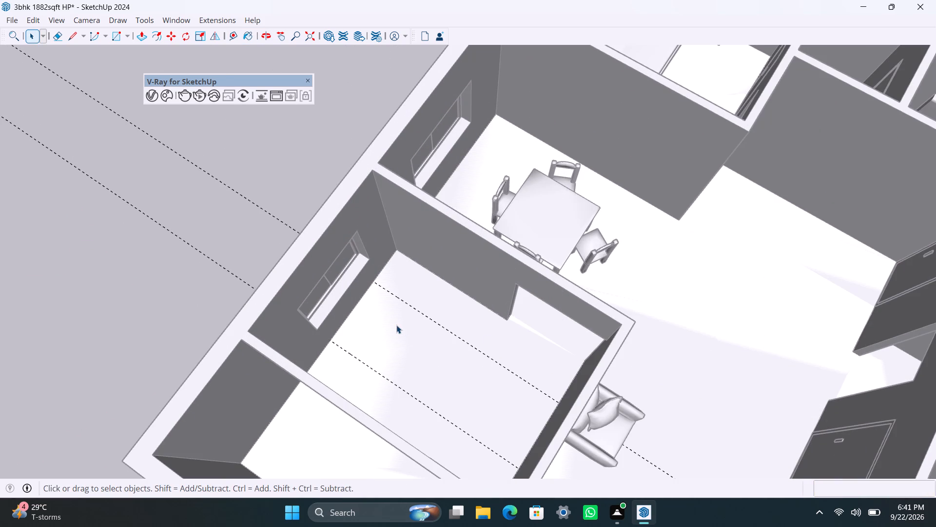
key("t")
left_click(386, 267)
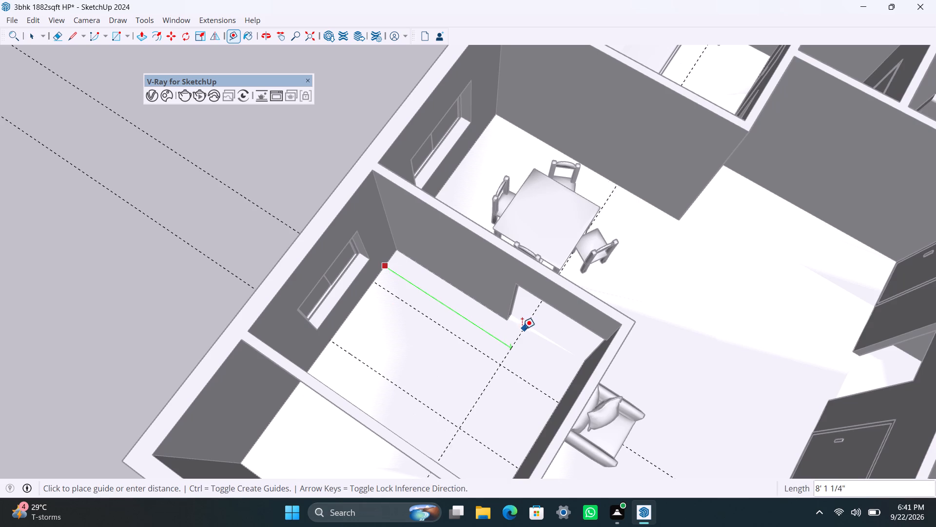
left_click(509, 319)
key("space")
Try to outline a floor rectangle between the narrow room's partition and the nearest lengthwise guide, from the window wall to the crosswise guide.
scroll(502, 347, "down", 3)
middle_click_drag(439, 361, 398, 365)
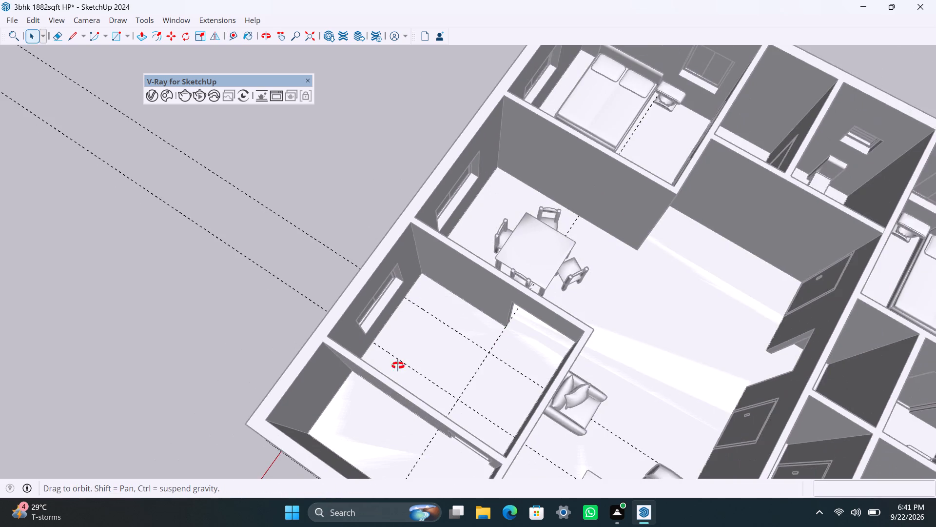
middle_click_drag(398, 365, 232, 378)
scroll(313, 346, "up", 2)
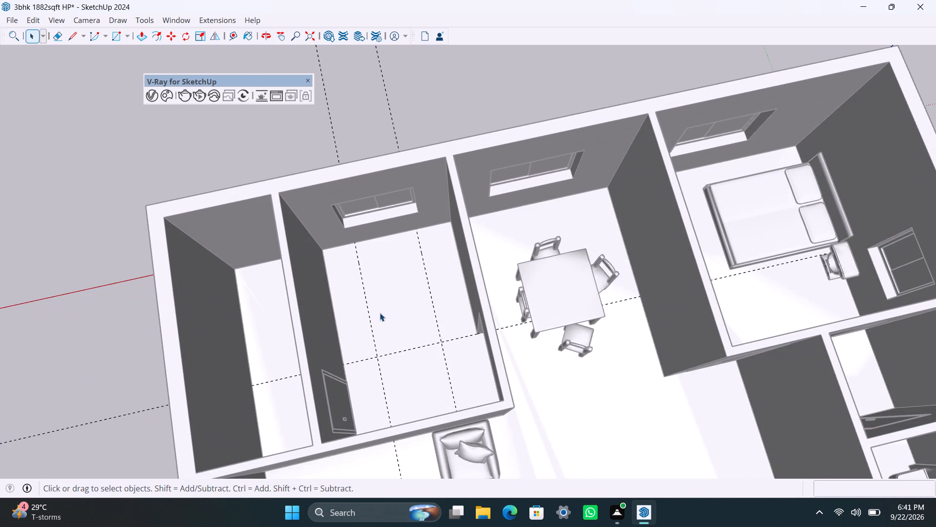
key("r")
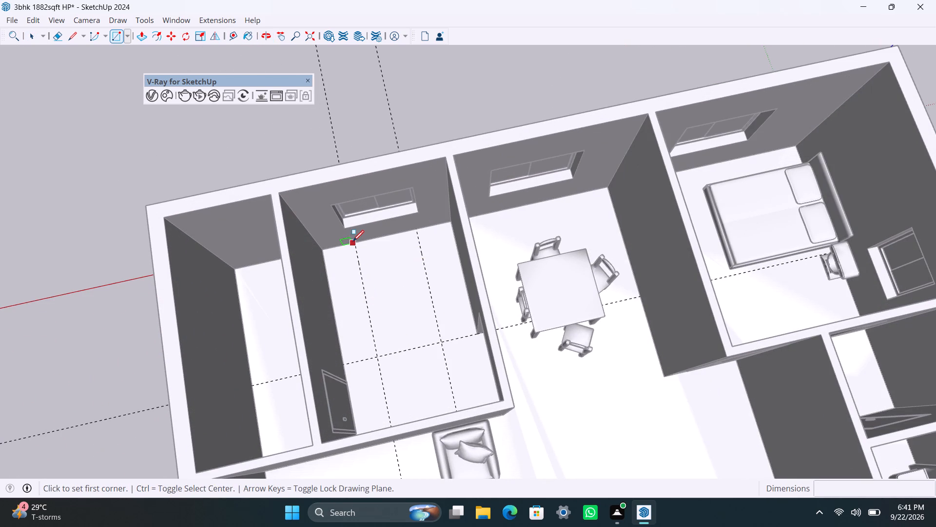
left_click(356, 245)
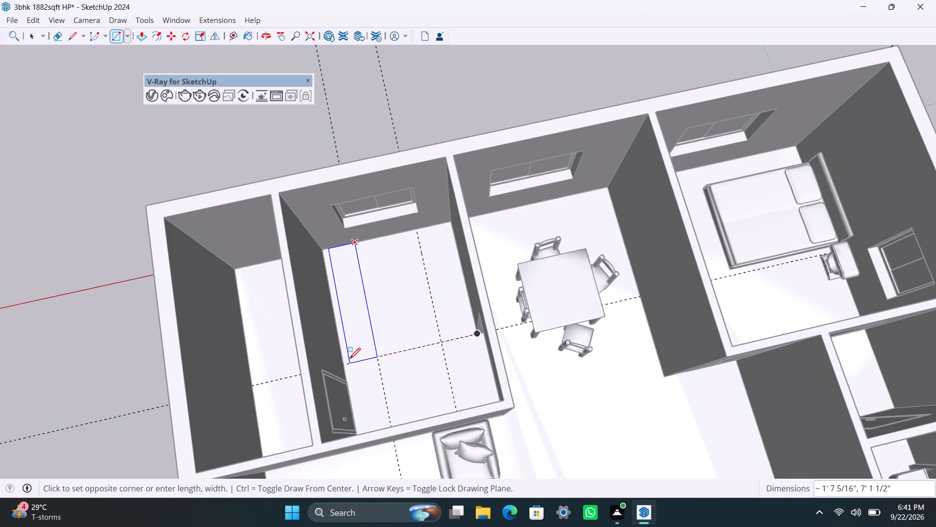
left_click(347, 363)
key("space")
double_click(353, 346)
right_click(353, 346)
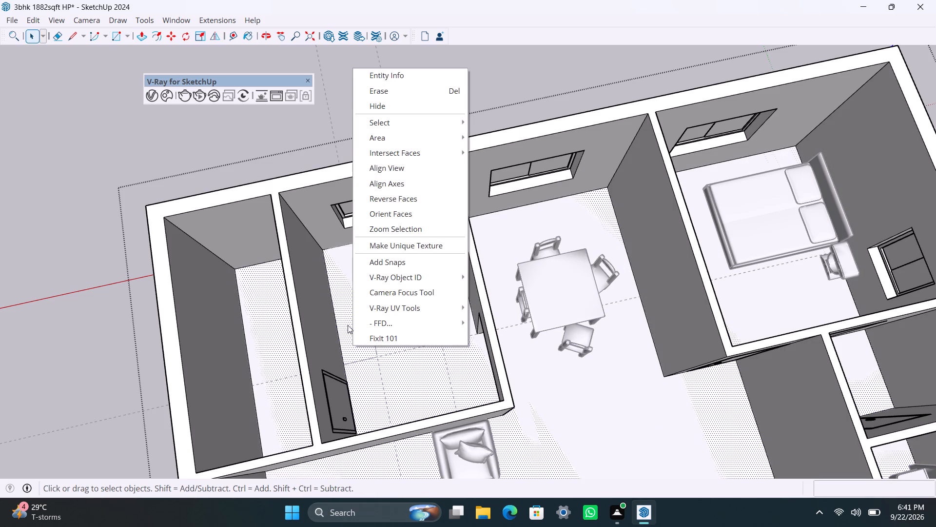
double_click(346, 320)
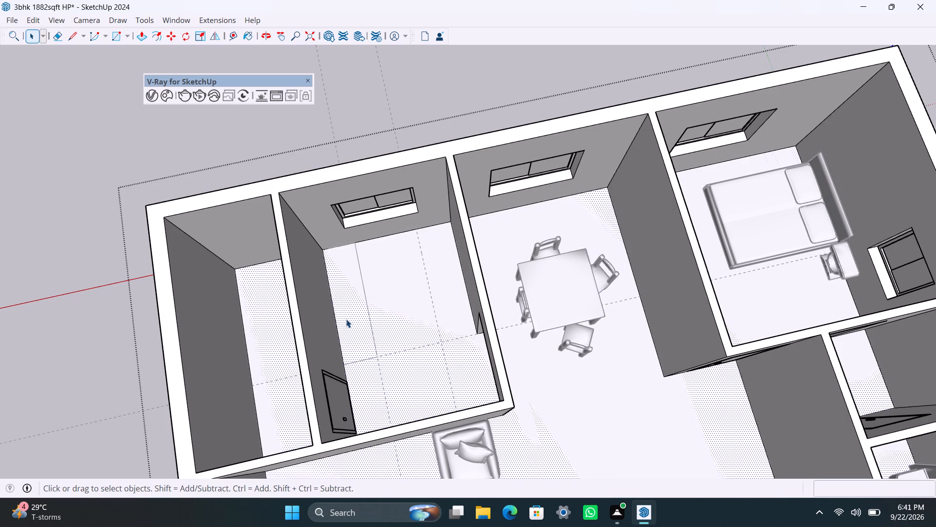
Draw a 2' wide rectangle along the narrow room's partition, from the window wall to the crosswise guide, and make it a group.
key("r")
left_click_drag(357, 242, 357, 250)
left_click(349, 367)
key("space")
double_click(351, 344)
right_click(352, 343)
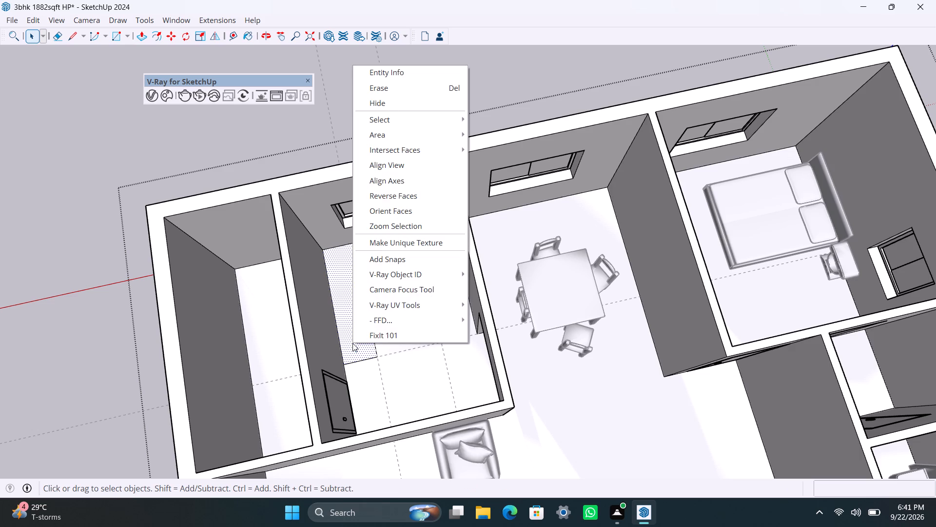
triple_click(346, 292)
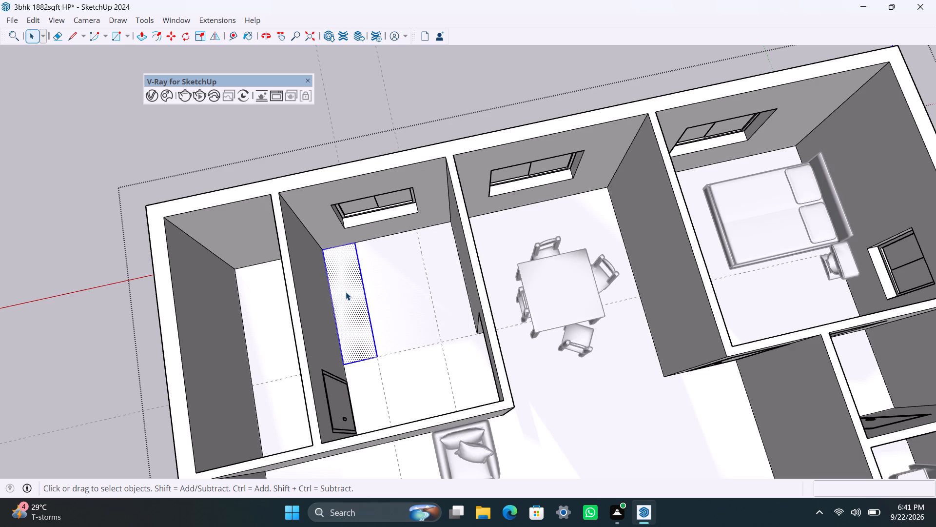
right_click(346, 292)
left_click(396, 116)
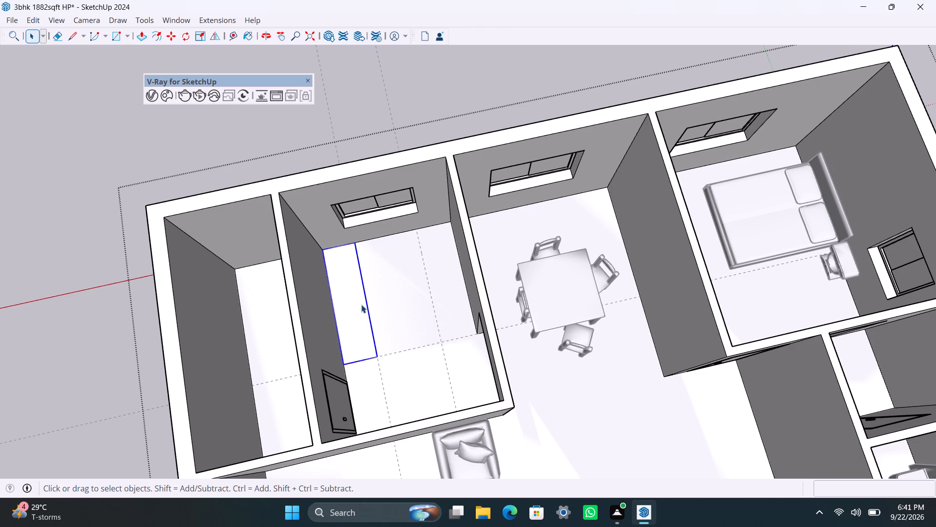
Extrude the grouped rectangle along the partition 3' upward into a counter-height block.
triple_click(360, 306)
key("p")
left_click(361, 307)
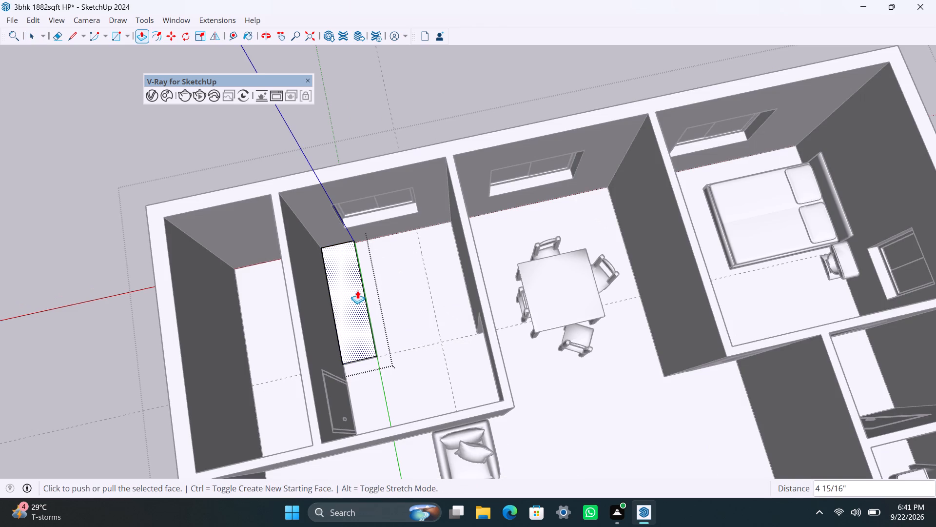
type("3'")
key("Return")
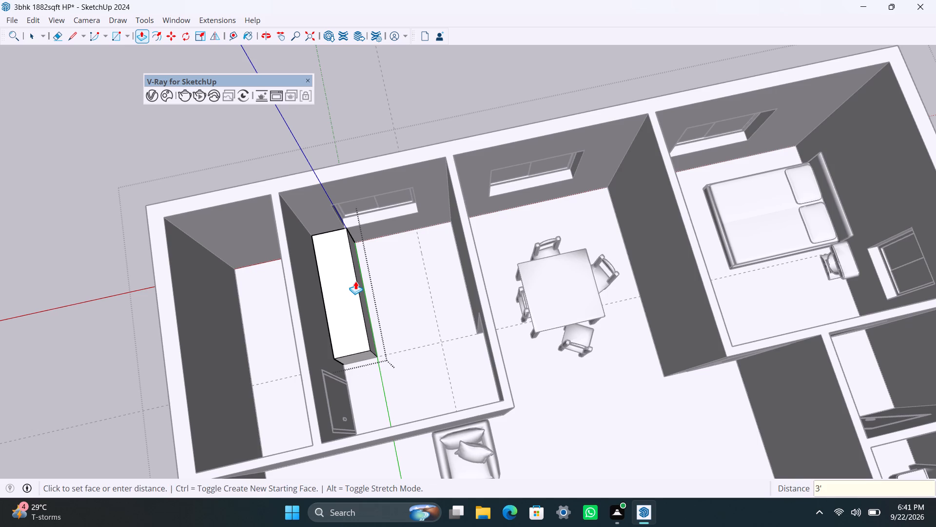
key("space")
left_click(414, 290)
Push the counter block's long side facing the room inward by about 1 5/16".
scroll(411, 297, "down", 2)
middle_click_drag(394, 339, 500, 360)
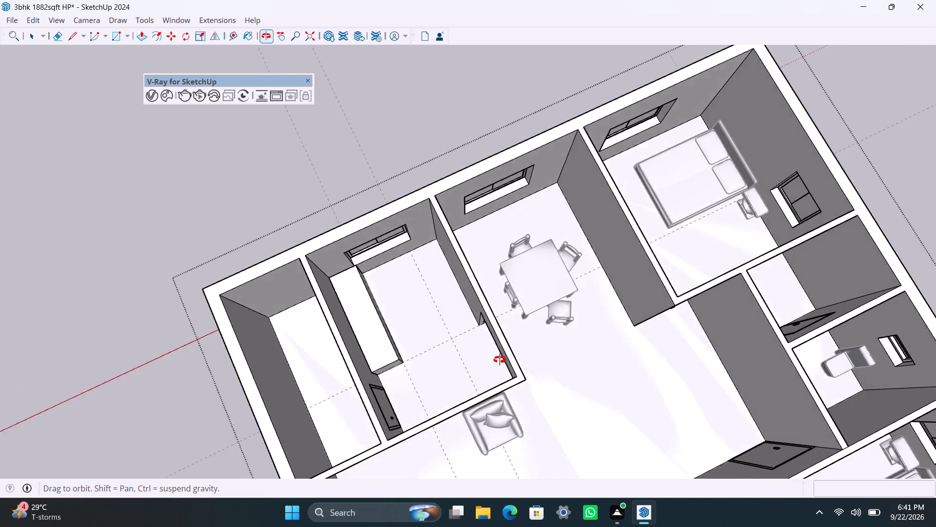
middle_click_drag(500, 360, 506, 360)
scroll(457, 321, "up", 6)
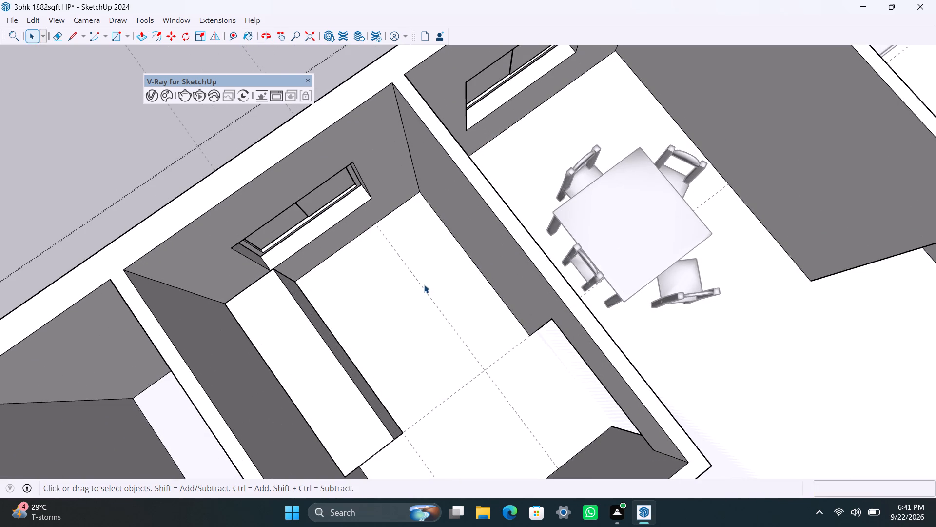
key("r")
key("space")
scroll(341, 387, "up", 1)
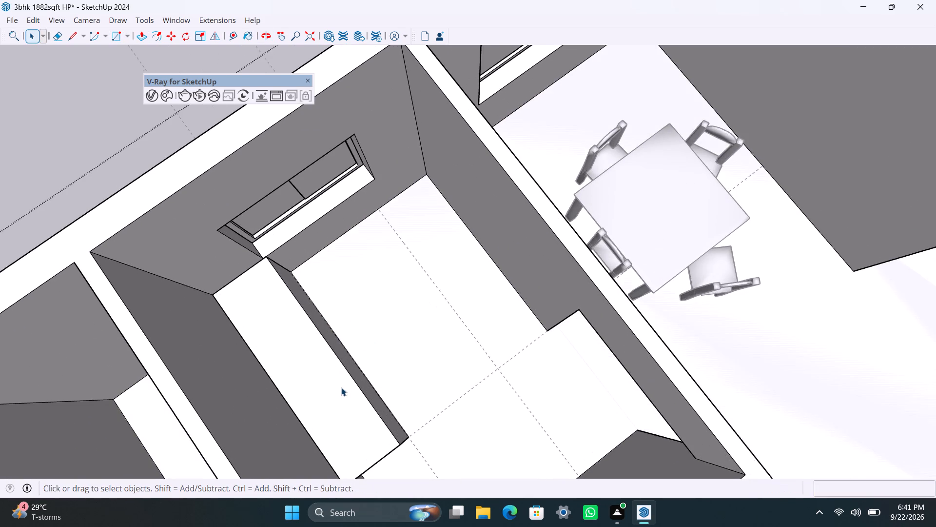
middle_click_drag(342, 388, 207, 369)
scroll(351, 374, "up", 2)
middle_click_drag(332, 359, 302, 359)
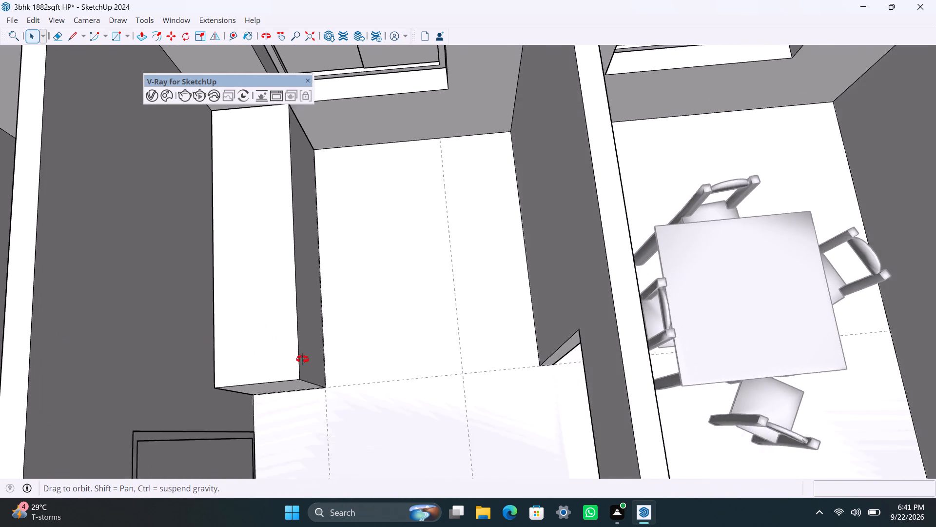
middle_click_drag(302, 359, 302, 358)
left_click(302, 336)
triple_click(302, 335)
left_click(304, 330)
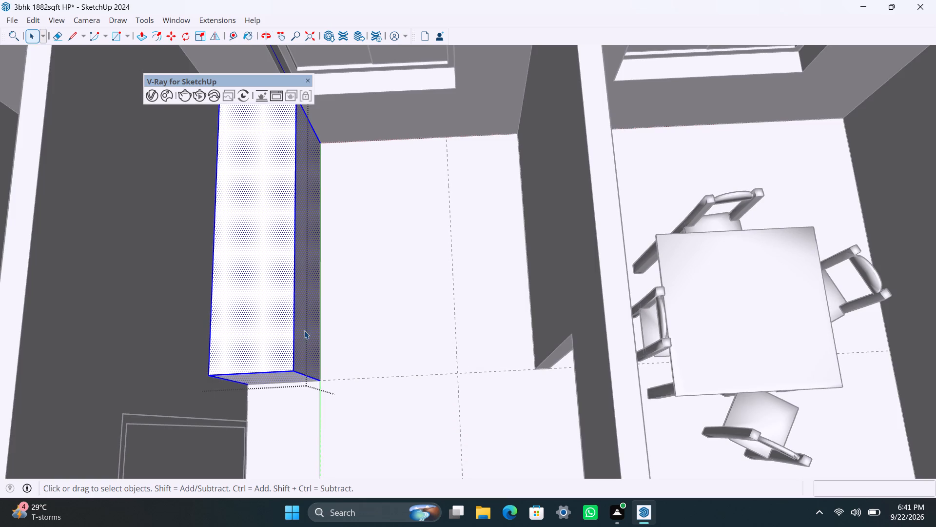
key("p")
left_click_drag(308, 327, 317, 240)
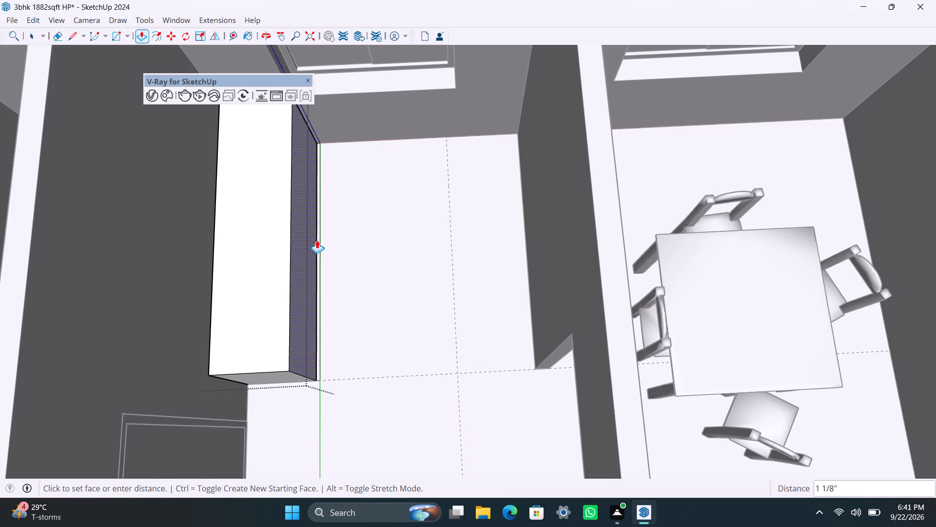
left_click_drag(317, 240, 274, 63)
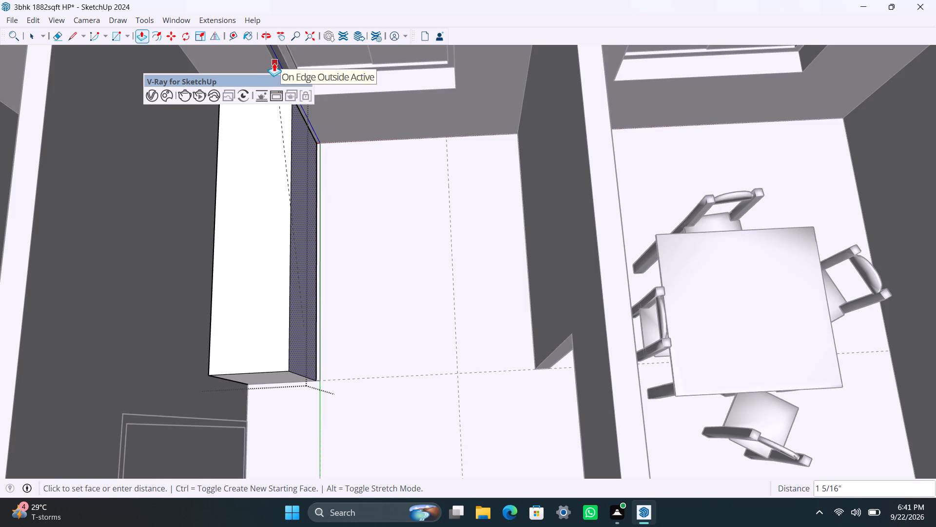
left_click_drag(274, 63, 273, 61)
key("space")
left_click(369, 391)
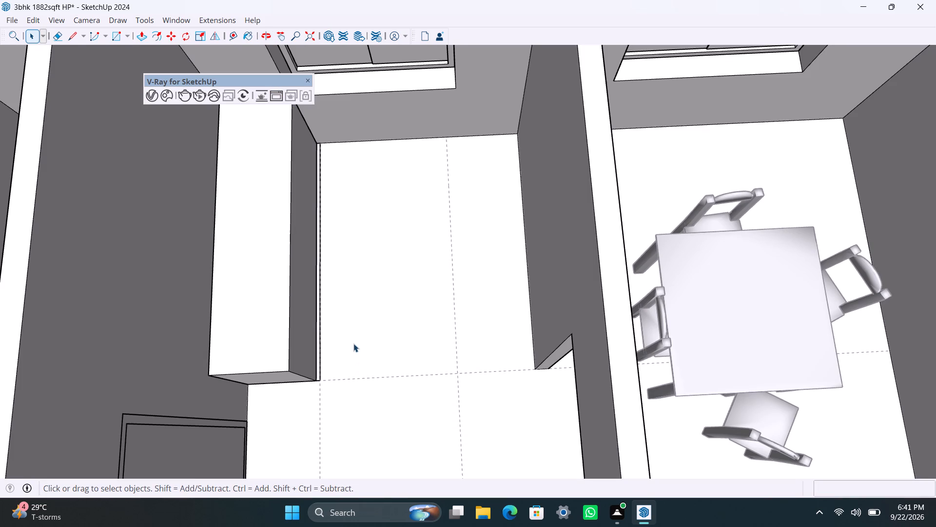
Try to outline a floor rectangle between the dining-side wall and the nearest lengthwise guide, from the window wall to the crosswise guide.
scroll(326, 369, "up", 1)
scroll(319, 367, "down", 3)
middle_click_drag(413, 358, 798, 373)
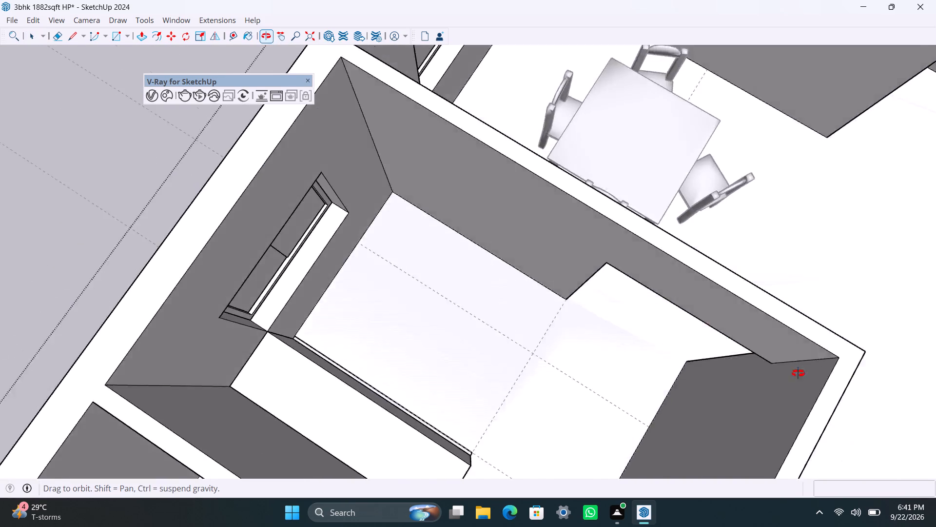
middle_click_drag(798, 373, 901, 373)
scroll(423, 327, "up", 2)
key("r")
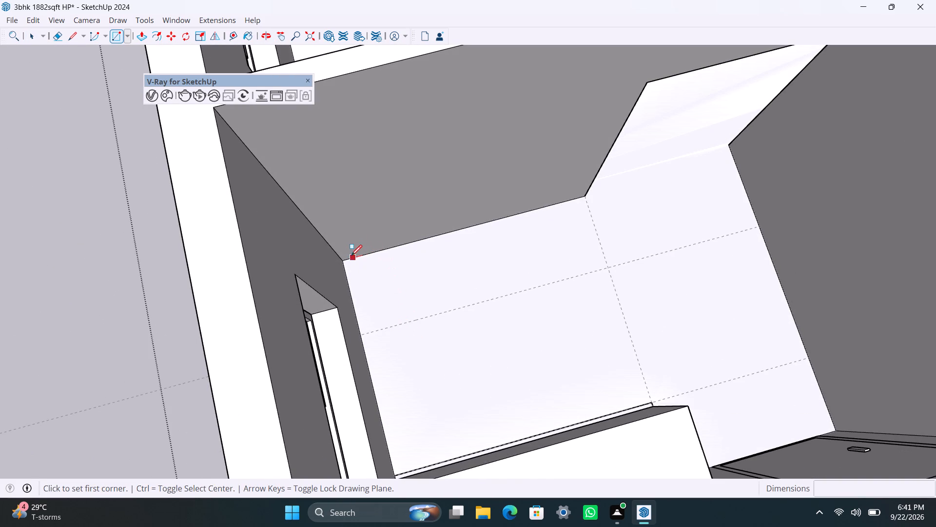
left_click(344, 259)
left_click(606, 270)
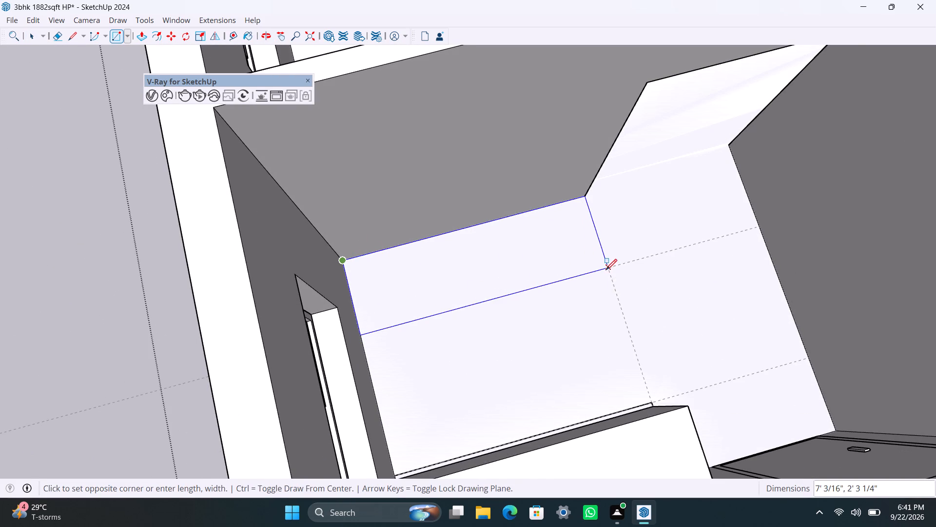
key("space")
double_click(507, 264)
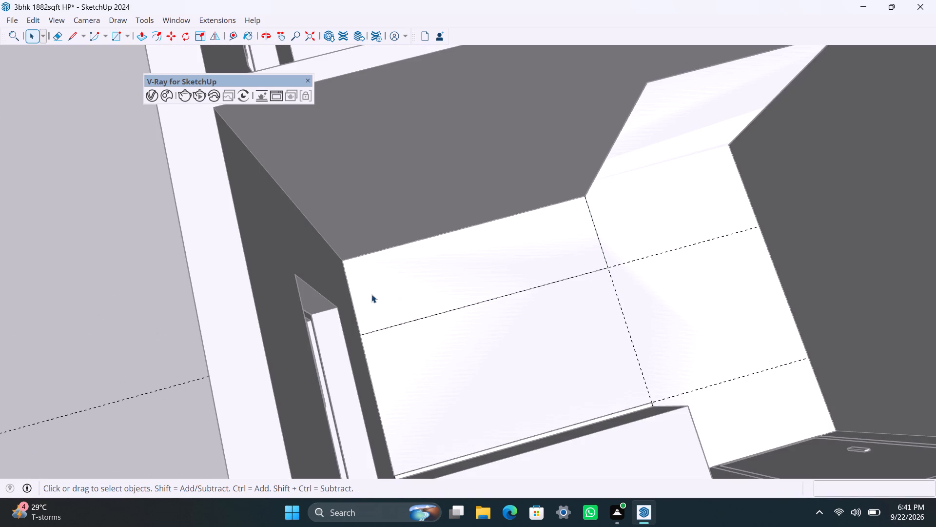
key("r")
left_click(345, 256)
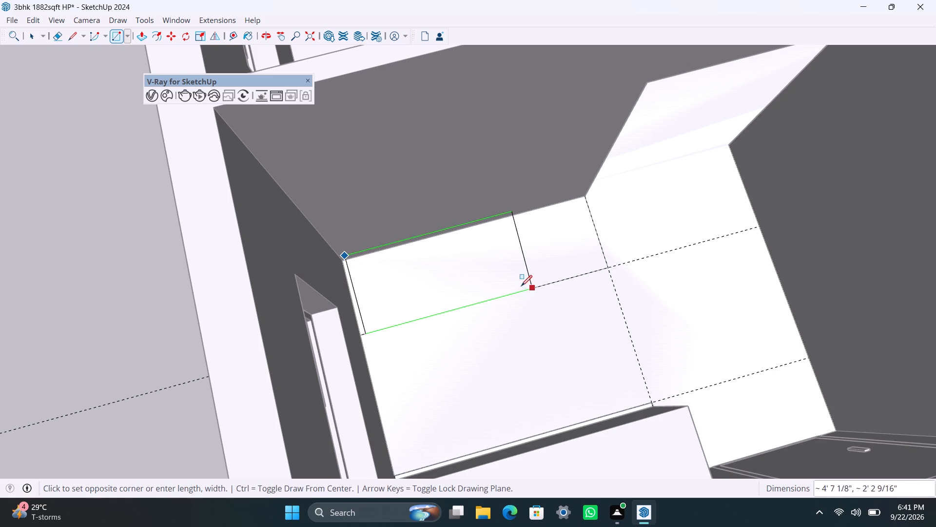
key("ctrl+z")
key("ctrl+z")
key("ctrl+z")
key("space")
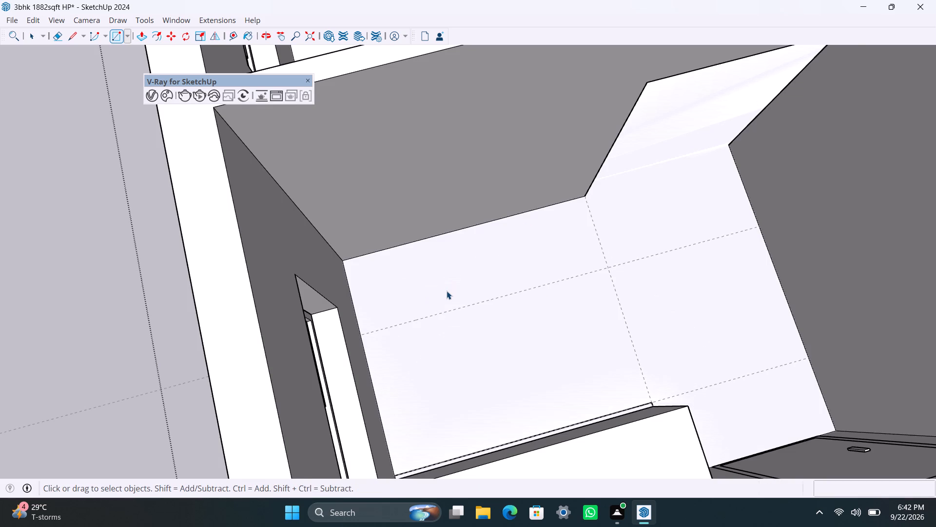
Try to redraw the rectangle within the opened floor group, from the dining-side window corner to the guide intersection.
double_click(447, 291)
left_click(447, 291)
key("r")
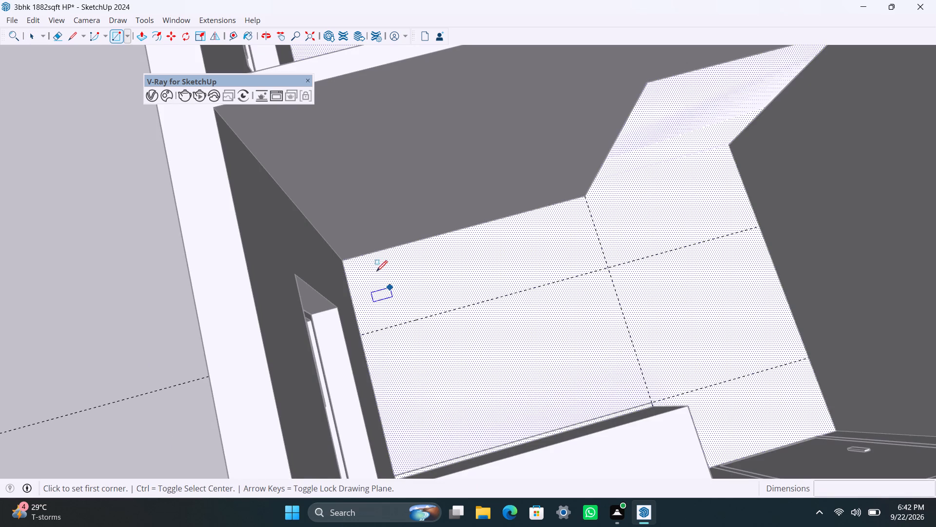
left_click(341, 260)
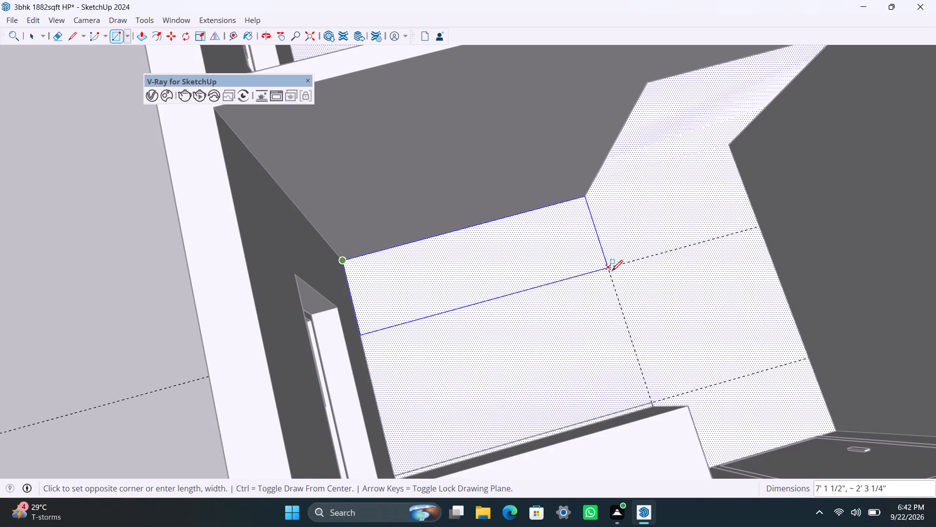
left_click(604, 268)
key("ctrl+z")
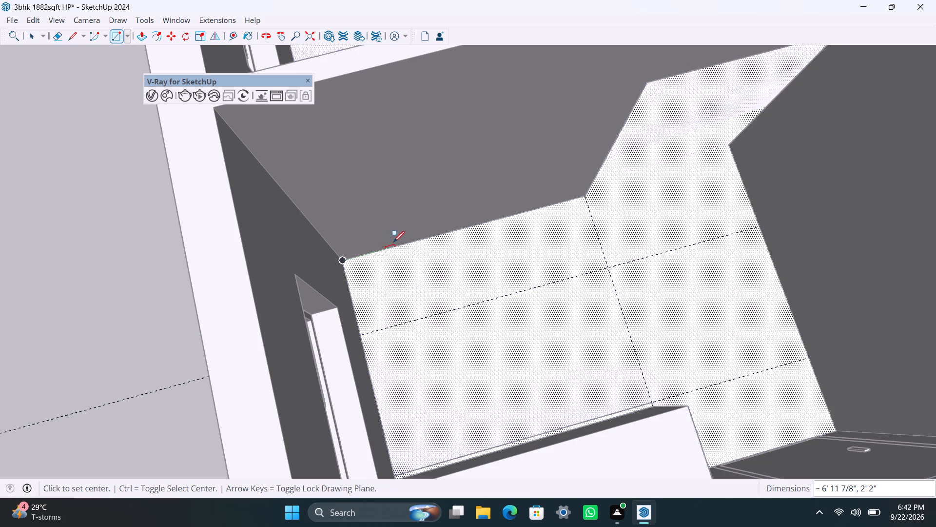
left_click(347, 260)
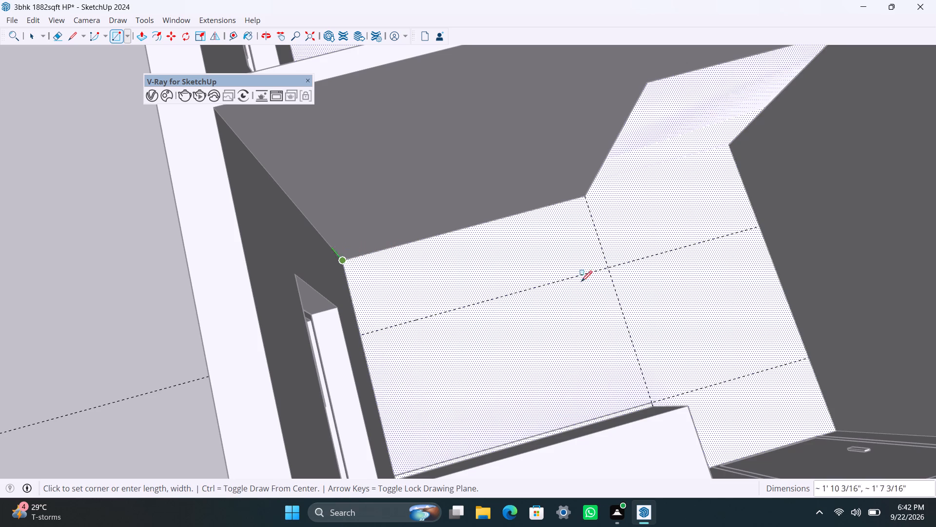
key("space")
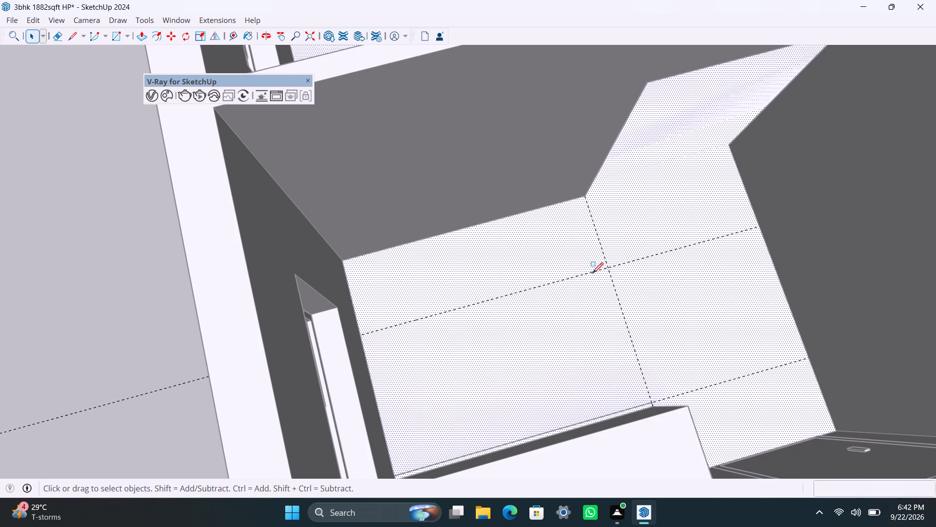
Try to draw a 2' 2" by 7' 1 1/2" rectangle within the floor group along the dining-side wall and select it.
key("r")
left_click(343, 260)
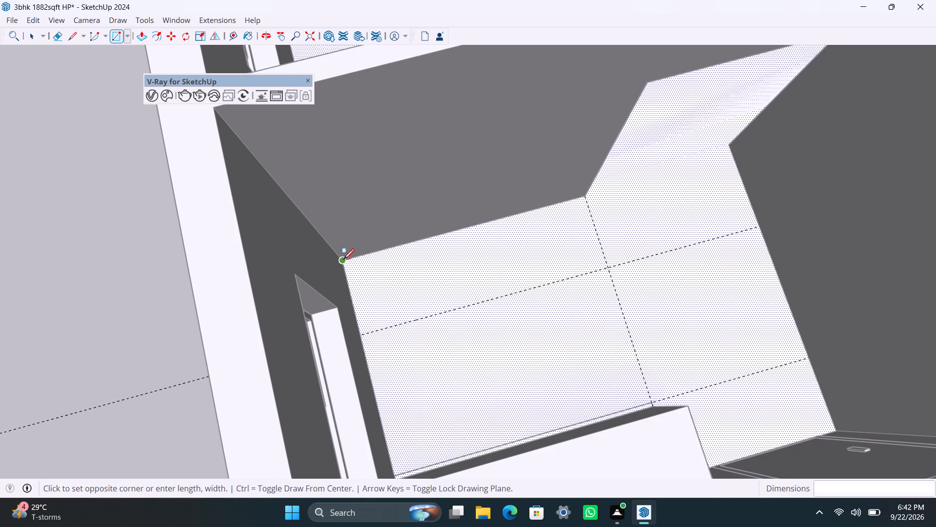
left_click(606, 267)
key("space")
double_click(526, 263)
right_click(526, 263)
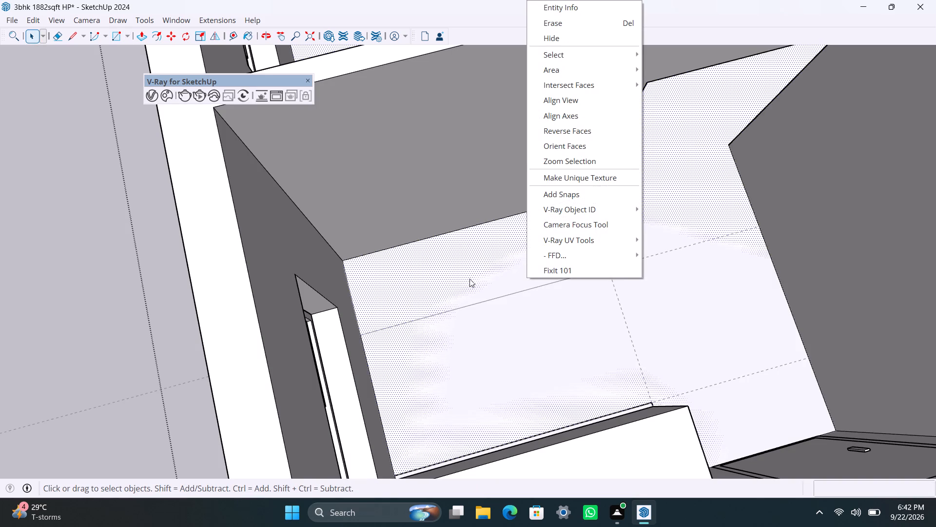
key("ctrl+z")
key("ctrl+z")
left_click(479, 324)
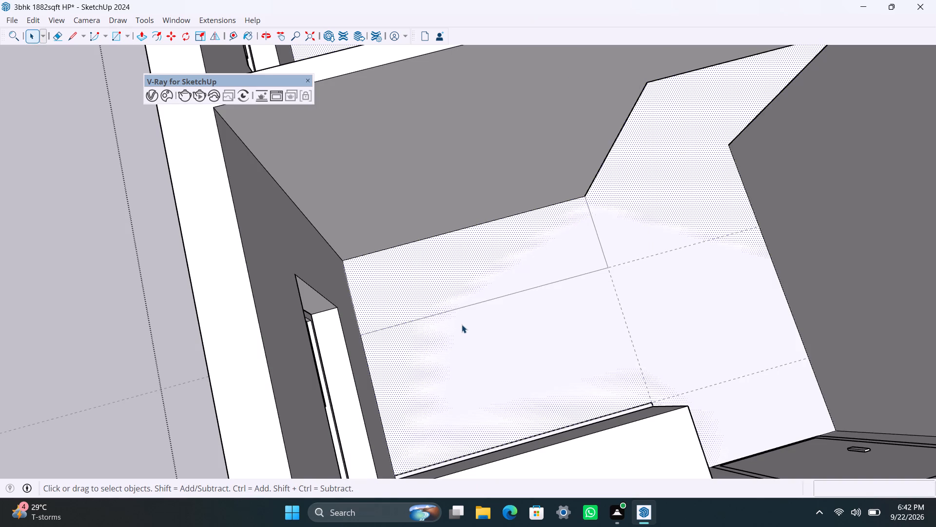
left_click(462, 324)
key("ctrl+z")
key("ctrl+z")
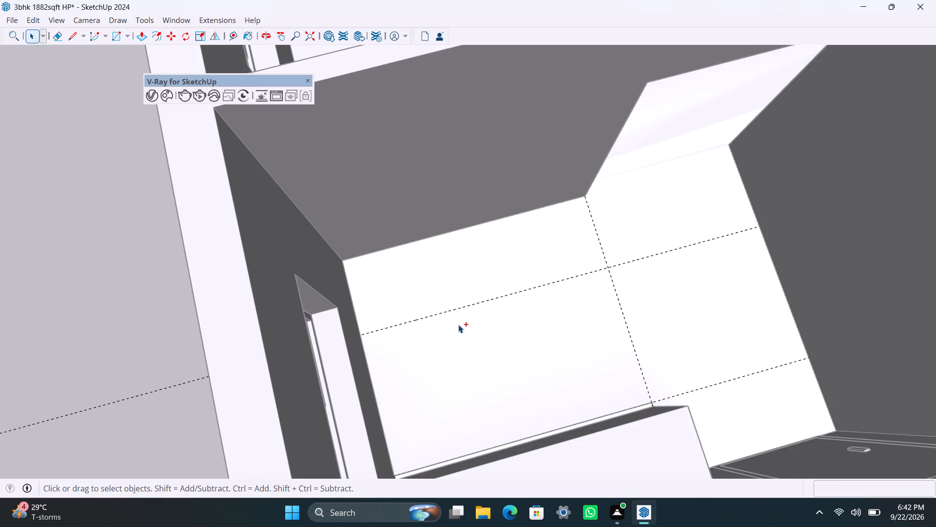
Draw a 2' 2" by 7' 1 1/2" floor rectangle along the dining-side wall, from the window corner to the guide intersection, and make it a group.
double_click(454, 324)
key("r")
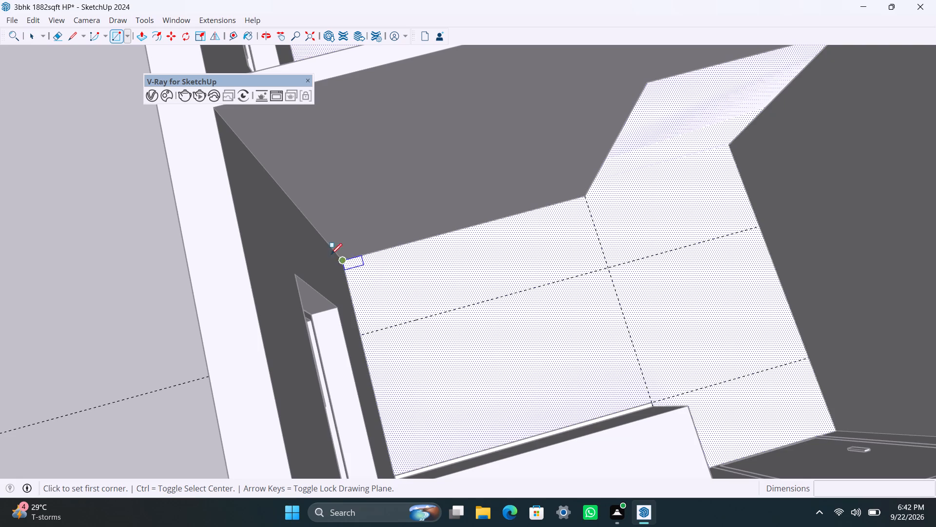
left_click(347, 258)
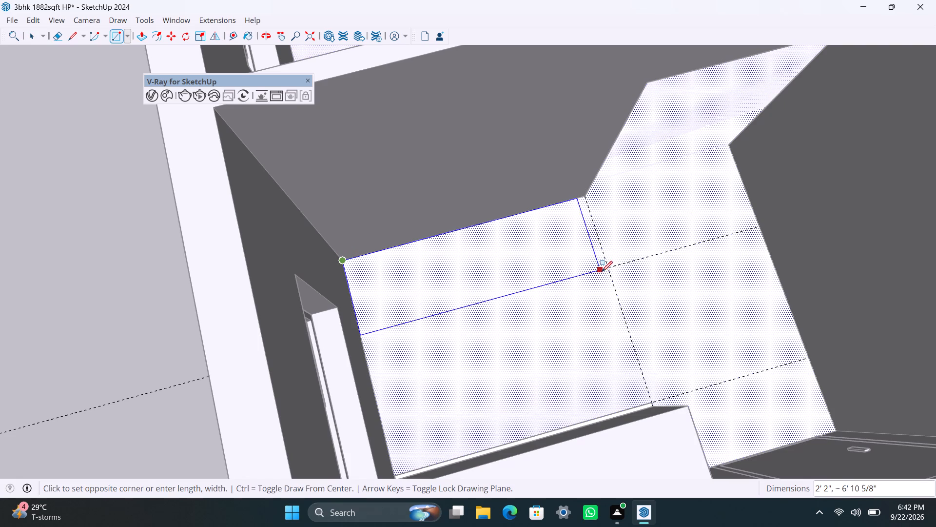
left_click(608, 269)
key("space")
double_click(546, 260)
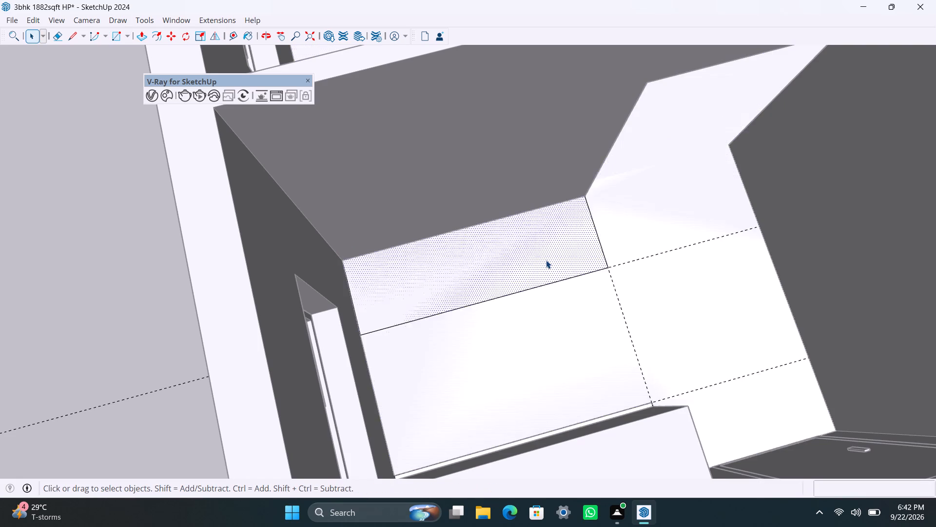
right_click(546, 260)
double_click(484, 267)
key("r")
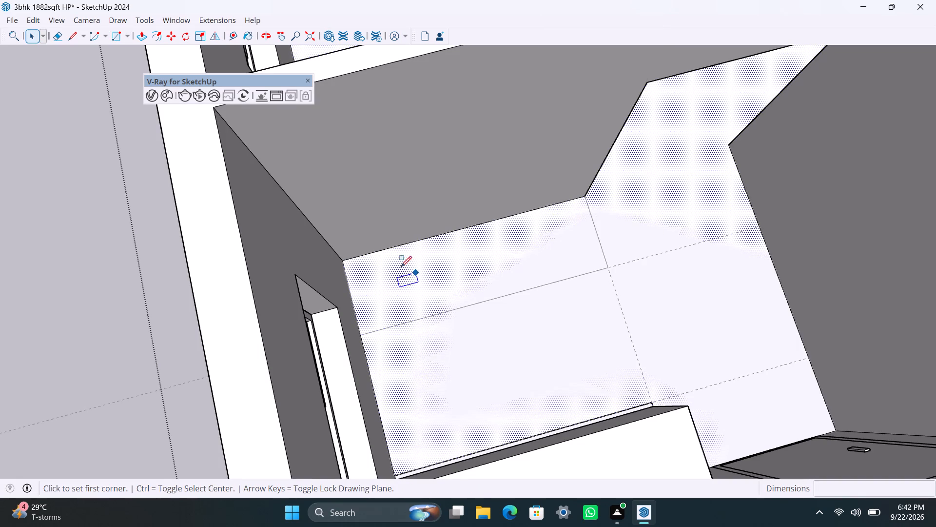
left_click(344, 257)
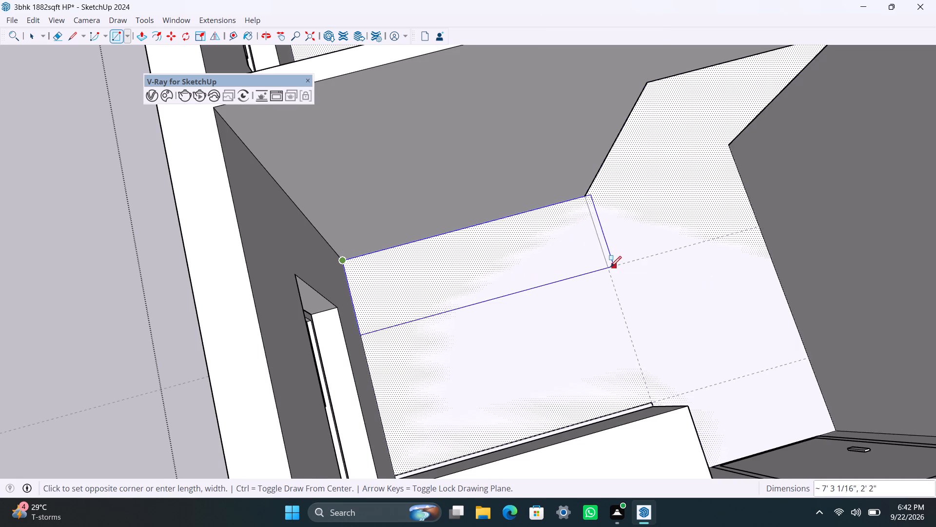
left_click(610, 267)
key("space")
double_click(563, 265)
right_click(563, 265)
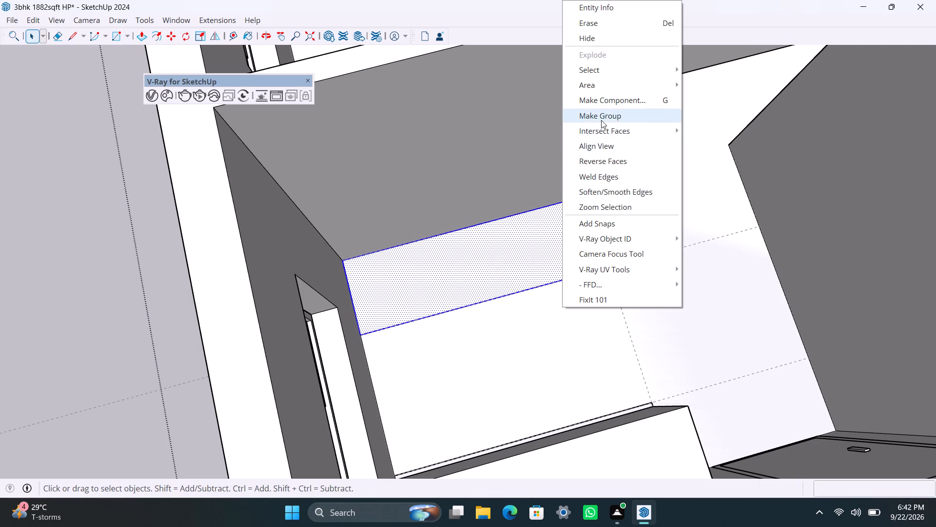
left_click(601, 120)
Extrude the grouped rectangle along the dining-side wall 3' upward into a counter block.
triple_click(558, 244)
key("p")
left_click(558, 244)
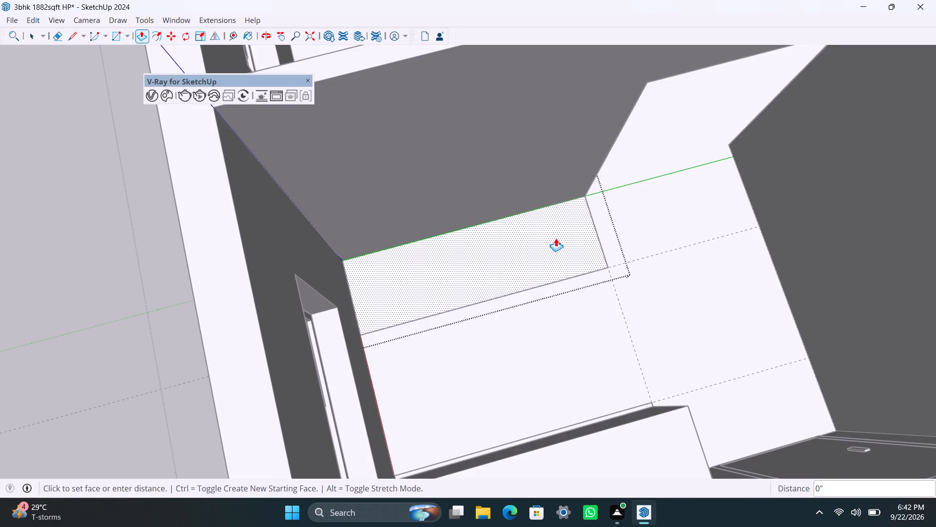
type("3'")
key("Return")
key("space")
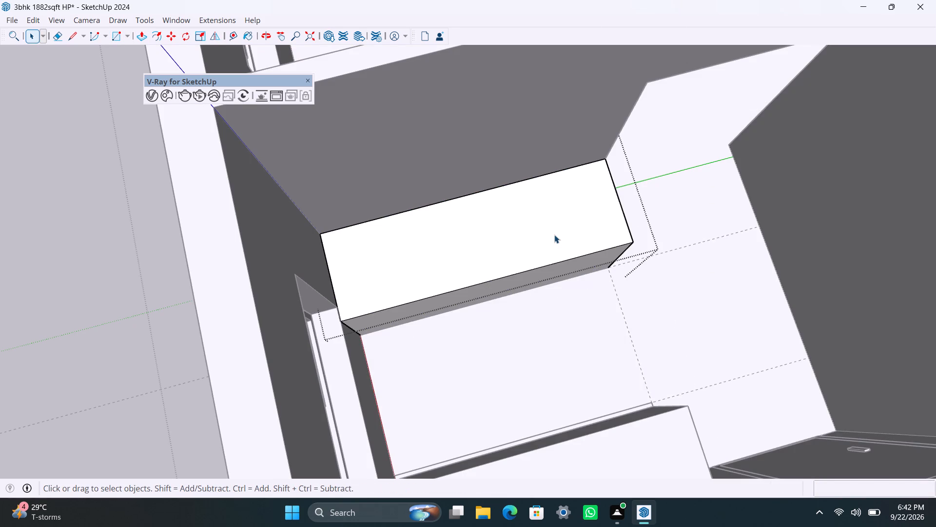
Push the dining-side counter block's long side facing the room inward by about 4 1/16", save the model and close the group.
scroll(534, 263, "down", 7)
scroll(479, 288, "up", 6)
middle_click_drag(429, 314, 370, 307)
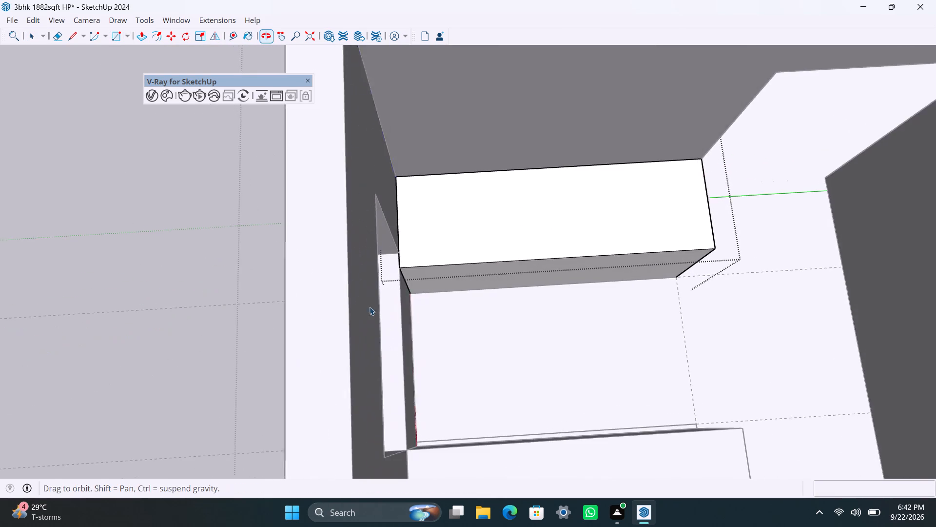
middle_click_drag(370, 307, 370, 306)
scroll(503, 285, "up", 5)
left_click(465, 279)
key("p")
left_click_drag(464, 279, 320, 219)
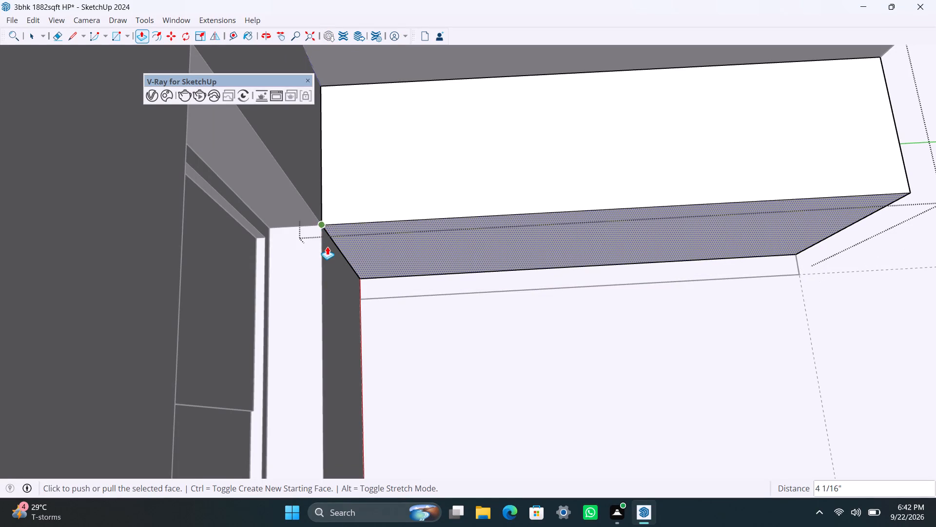
key("ctrl+s")
left_click(329, 249, "ctrl")
key("space")
scroll(340, 243, "down", 15)
left_click(66, 265)
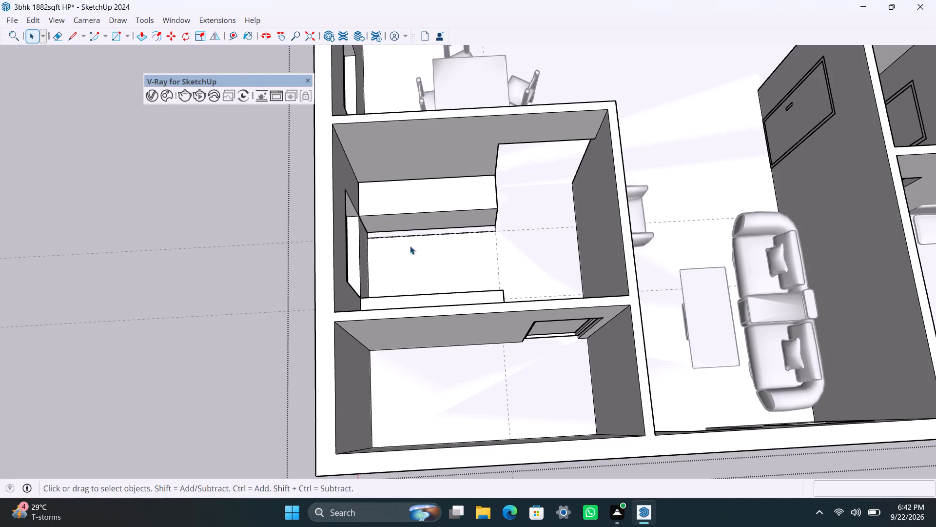
Draw a 1' 10 11/16" by 7' 1 1/2" rectangle over the top of the partition-side counter block and make it a group.
scroll(413, 245, "down", 3)
middle_click_drag(496, 218, 0, 257)
scroll(392, 252, "up", 3)
middle_click_drag(440, 256, 193, 194)
scroll(575, 267, "up", 6)
middle_click_drag(406, 300, 325, 247)
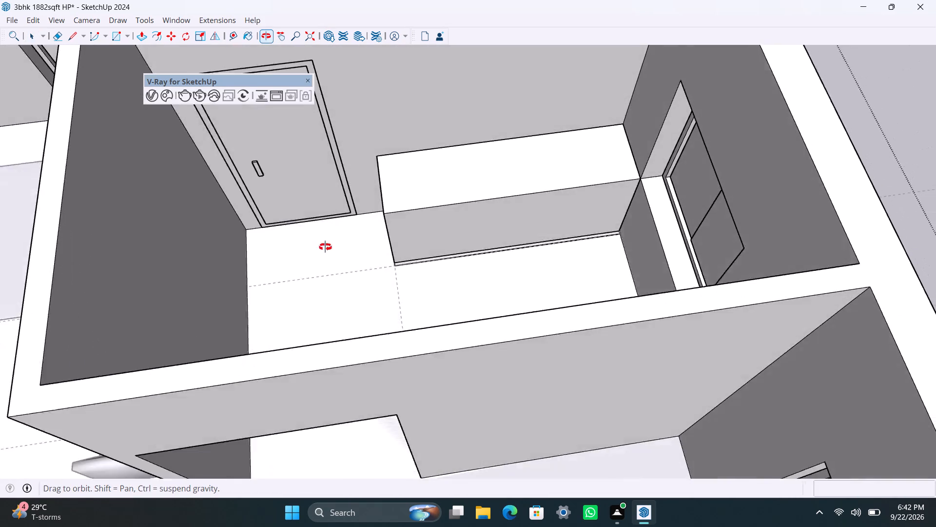
middle_click_drag(325, 247, 319, 289)
scroll(396, 264, "up", 2)
scroll(463, 232, "down", 2)
middle_click_drag(462, 240, 448, 322, "shift")
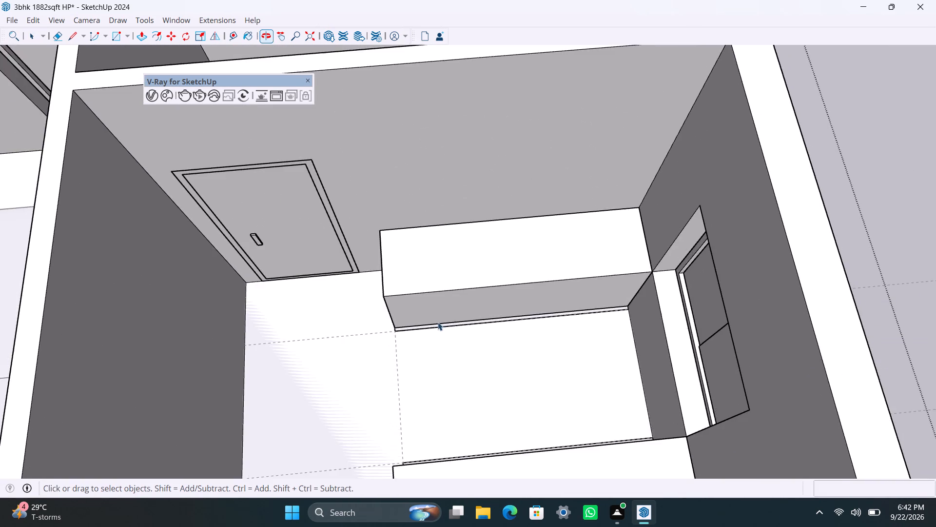
scroll(438, 322, "up", 3)
scroll(425, 263, "down", 4)
middle_click_drag(434, 293, 476, 397)
scroll(484, 392, "up", 3)
scroll(450, 355, "down", 3)
middle_click_drag(443, 329, 423, 307)
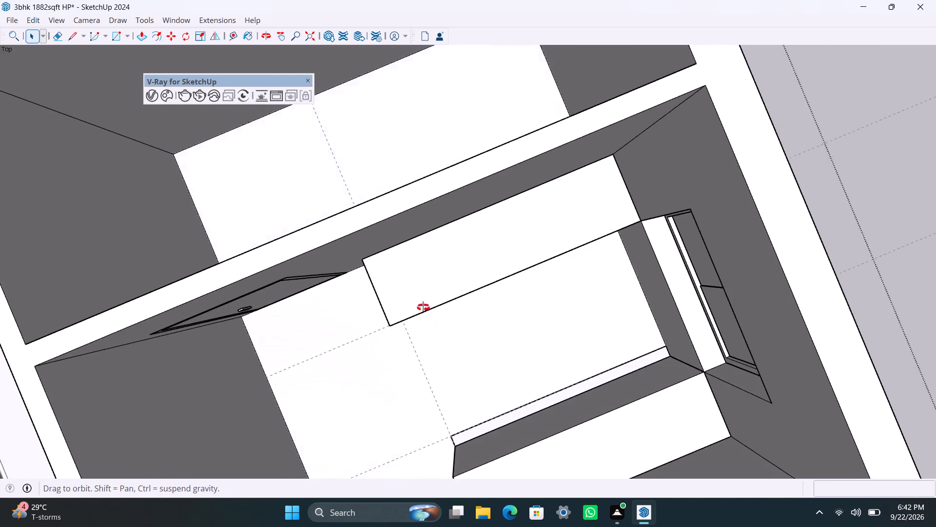
middle_click_drag(423, 307, 348, 272)
scroll(390, 246, "up", 2)
key("r")
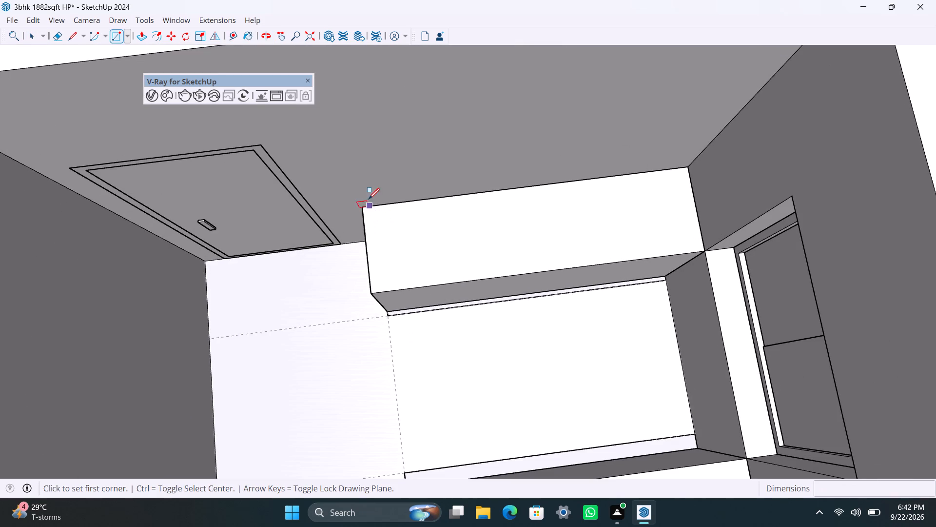
left_click(364, 206)
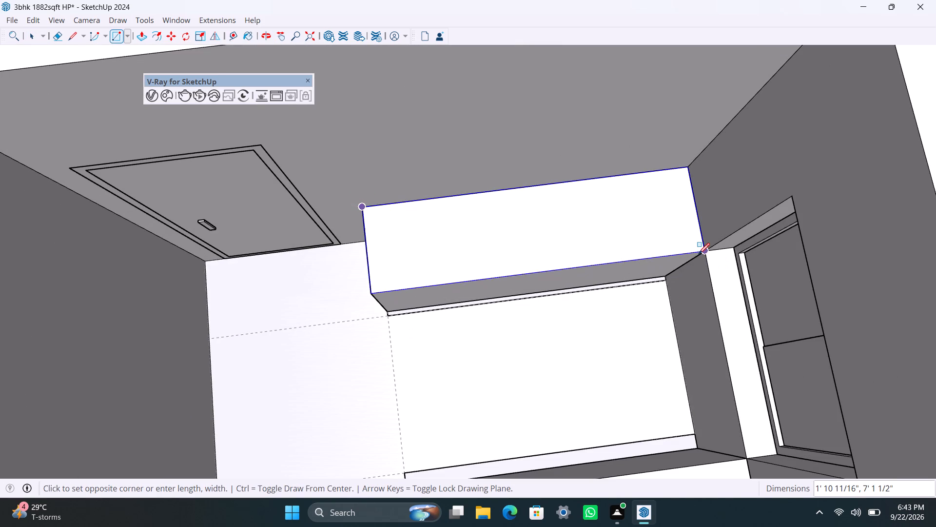
left_click(699, 253)
key("space")
double_click(600, 244)
right_click(600, 244)
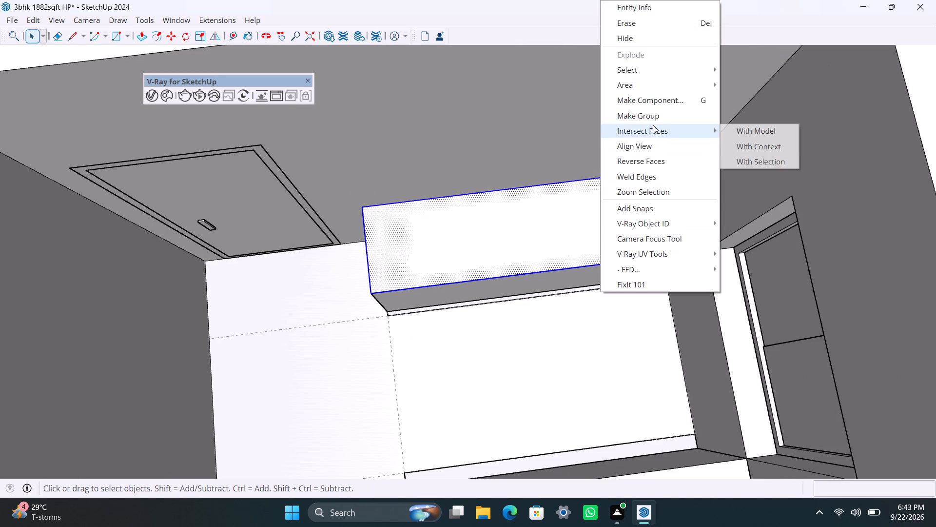
left_click(652, 119)
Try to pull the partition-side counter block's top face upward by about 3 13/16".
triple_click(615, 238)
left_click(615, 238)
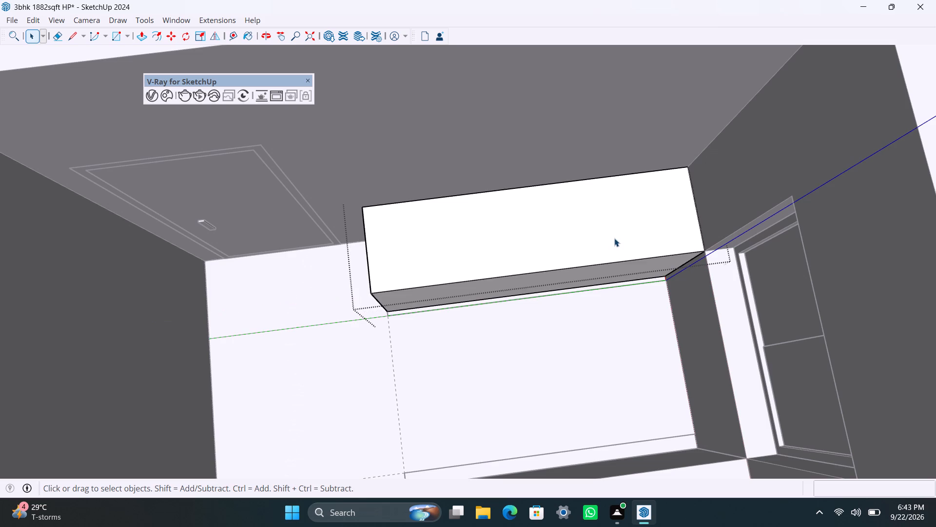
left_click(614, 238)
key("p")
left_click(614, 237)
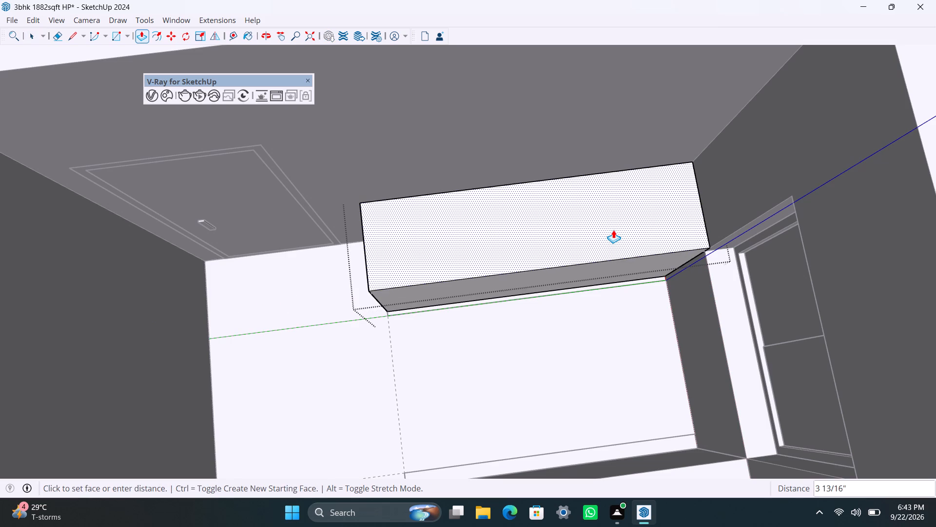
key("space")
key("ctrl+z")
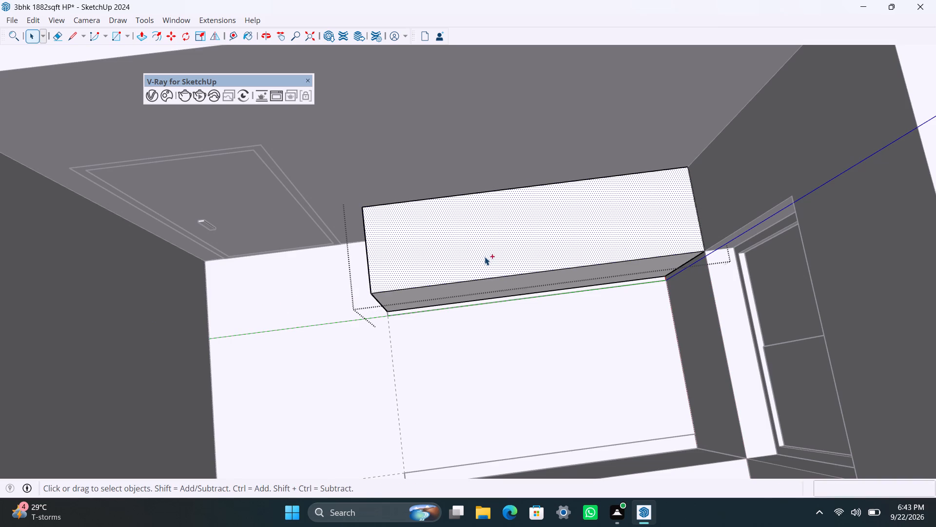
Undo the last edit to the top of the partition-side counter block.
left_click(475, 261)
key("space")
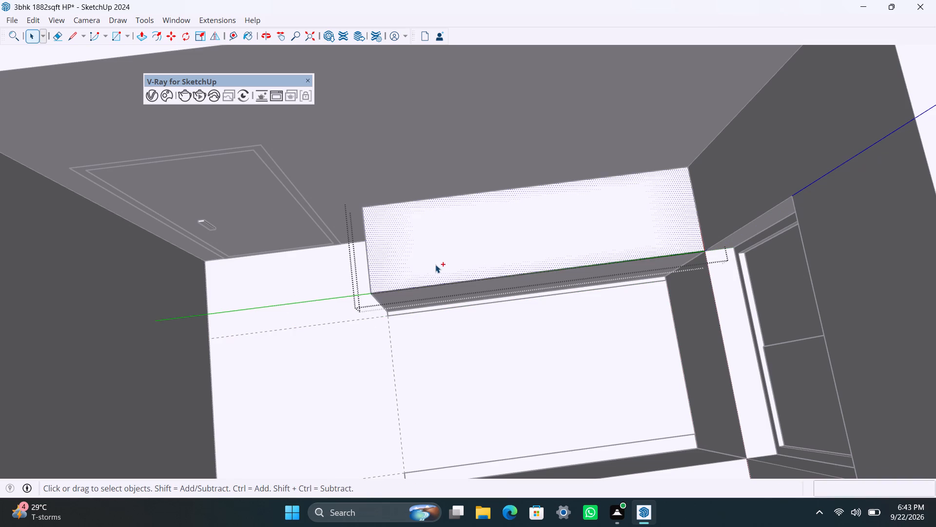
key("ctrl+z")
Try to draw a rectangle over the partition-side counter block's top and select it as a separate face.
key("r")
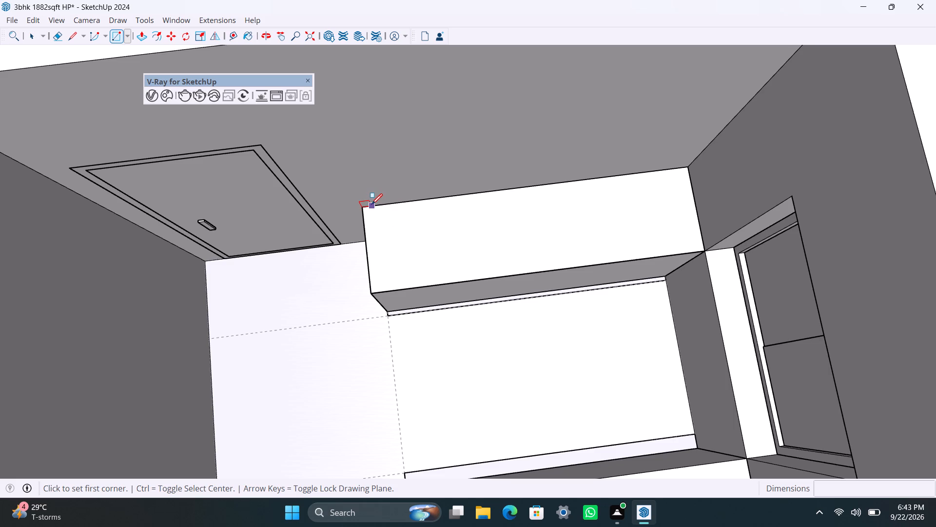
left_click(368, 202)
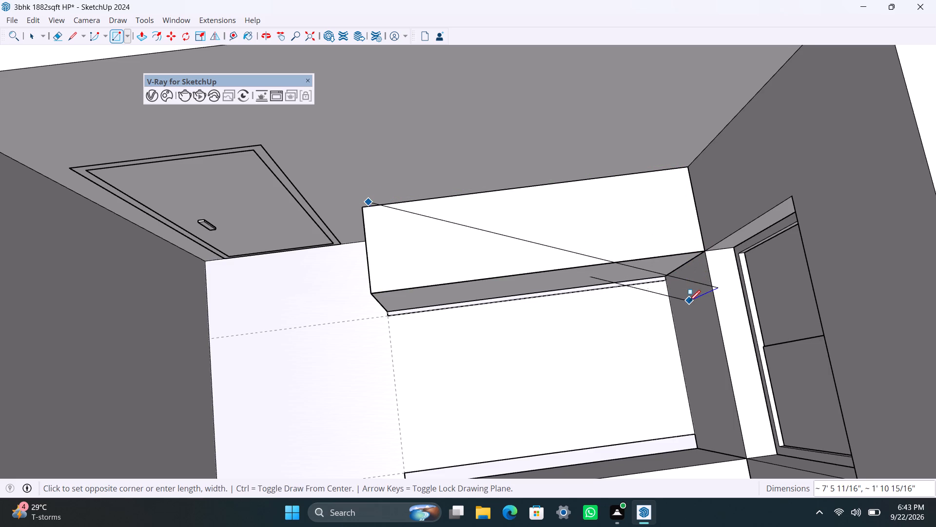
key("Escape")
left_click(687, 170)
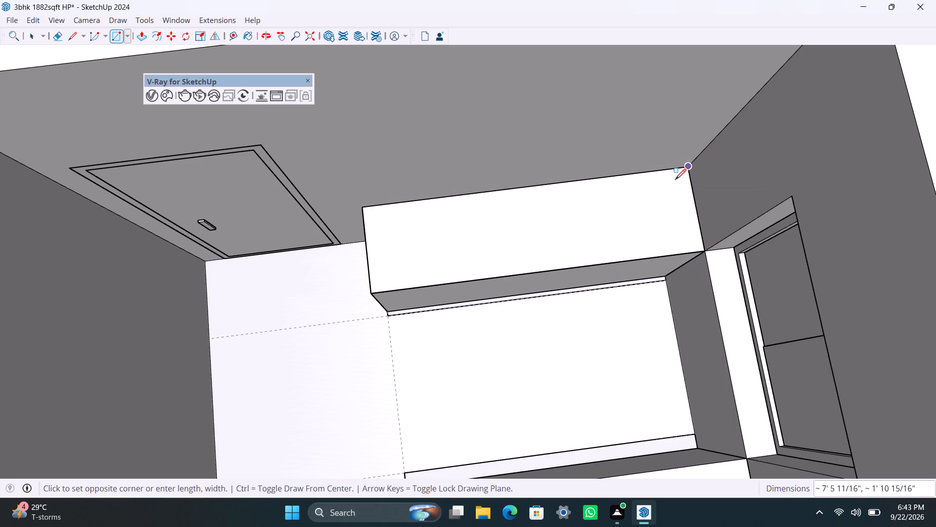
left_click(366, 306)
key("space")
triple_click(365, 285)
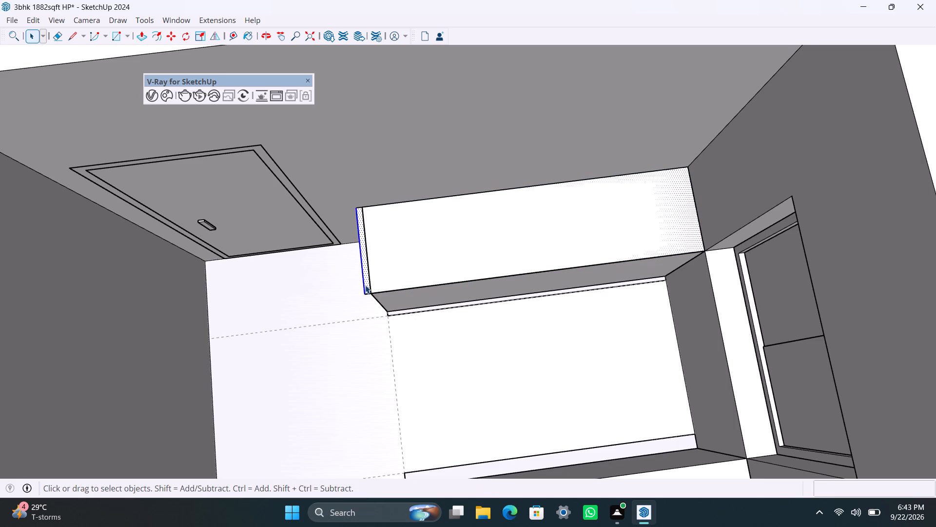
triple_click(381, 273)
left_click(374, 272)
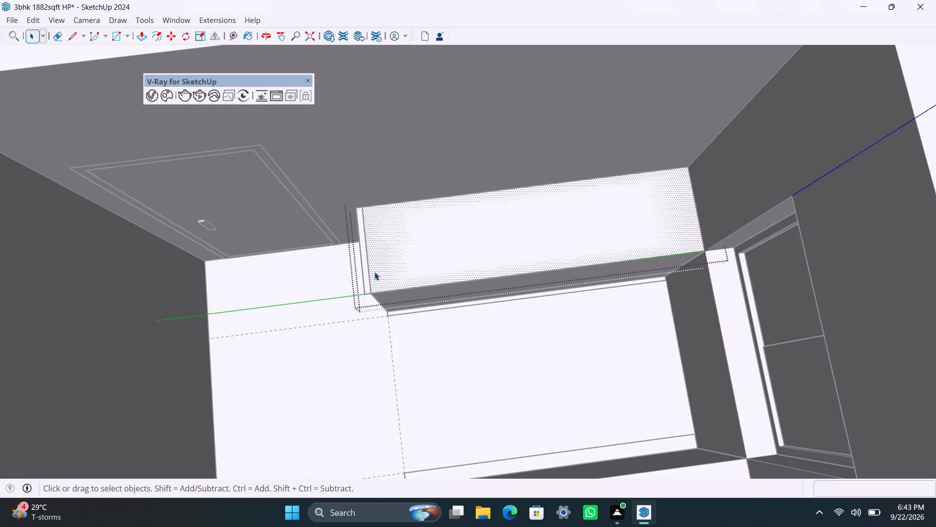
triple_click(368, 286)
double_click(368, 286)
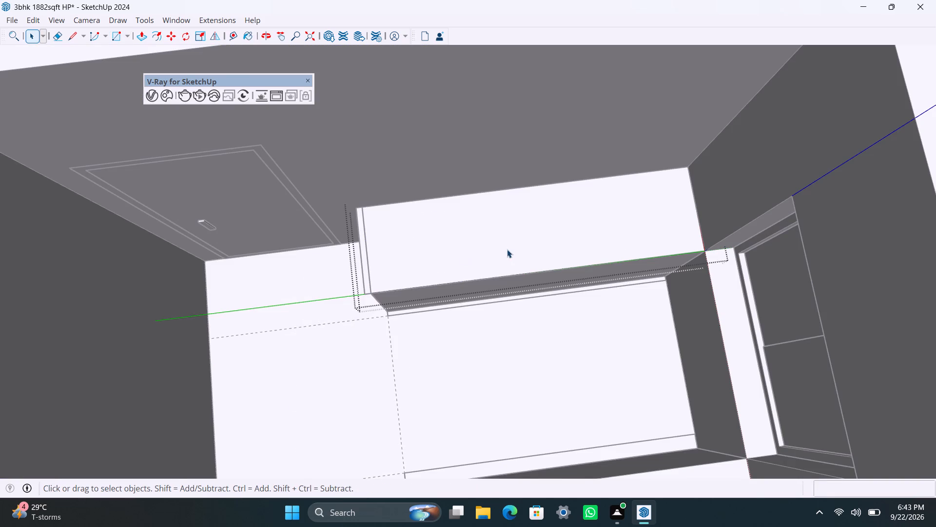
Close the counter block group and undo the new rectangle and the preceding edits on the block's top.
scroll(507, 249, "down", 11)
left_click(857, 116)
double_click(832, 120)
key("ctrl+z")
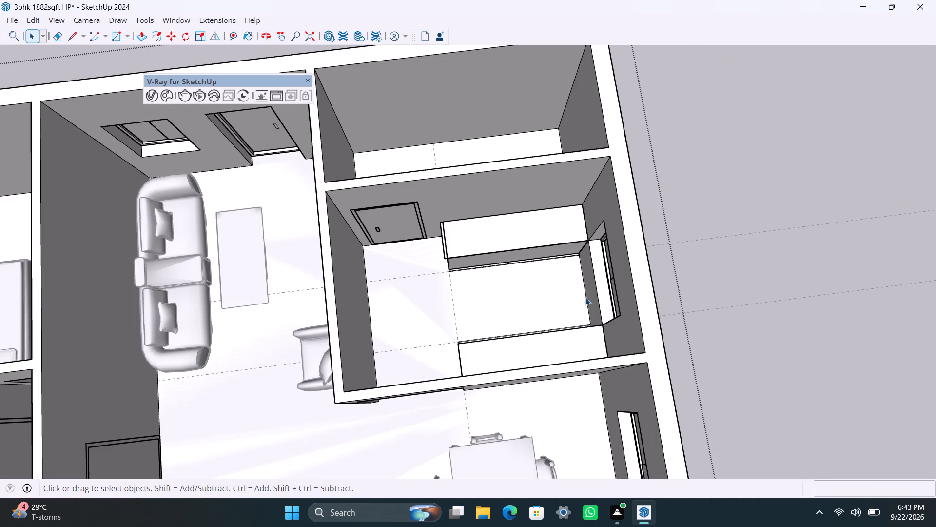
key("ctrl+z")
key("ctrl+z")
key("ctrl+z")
Draw a rectangle over the partition-side counter block's top, extending slightly past its long room-facing edge.
scroll(496, 296, "up", 3)
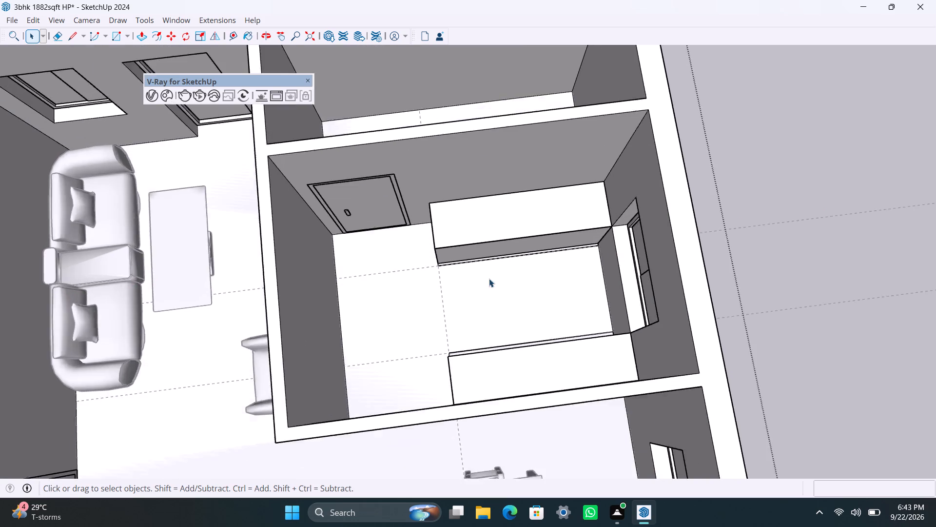
scroll(489, 279, "up", 4)
scroll(424, 255, "up", 4)
left_click(422, 250)
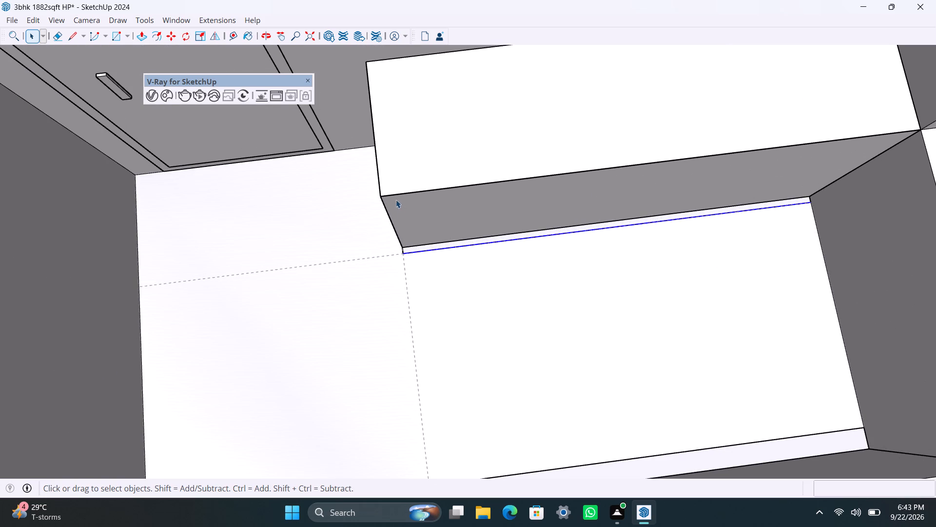
key("r")
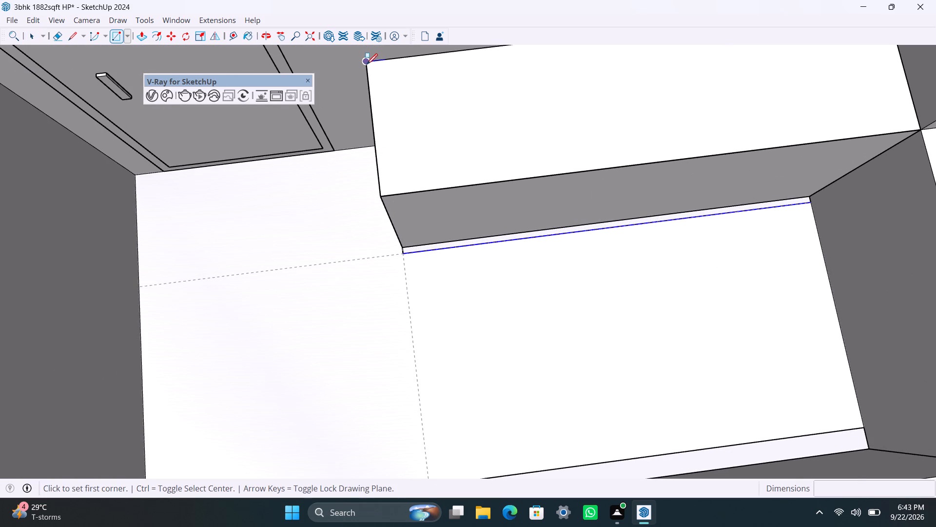
left_click(367, 58)
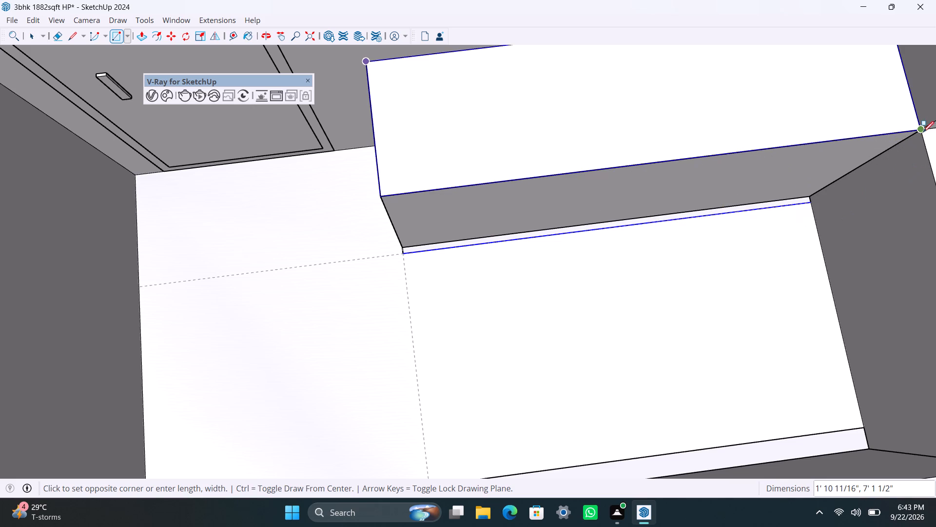
left_click(922, 142)
Make a group of the new rectangle covering the partition-side counter block's top.
key("space")
double_click(894, 143)
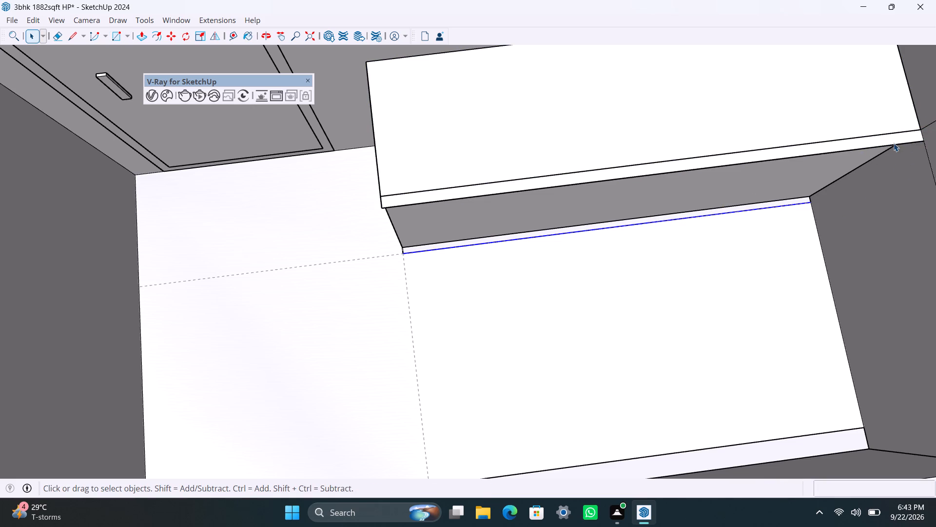
right_click(883, 152)
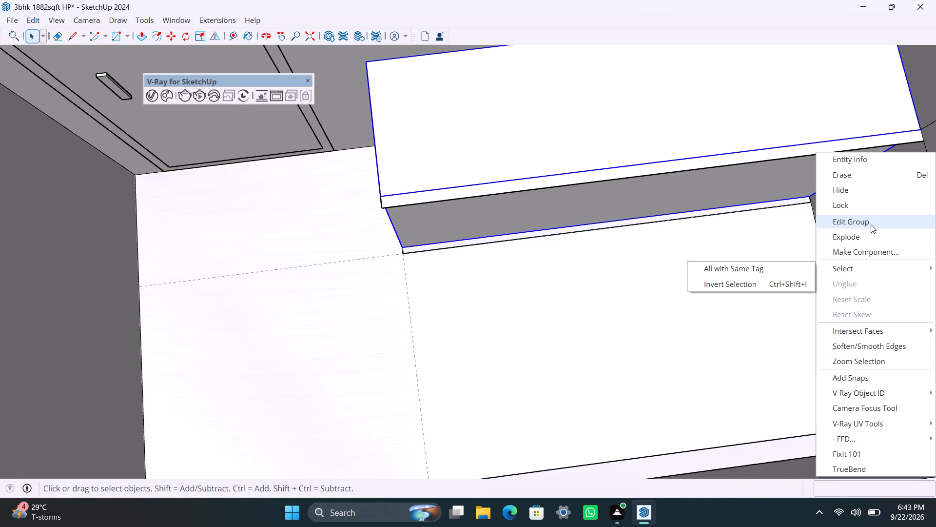
left_click(796, 121)
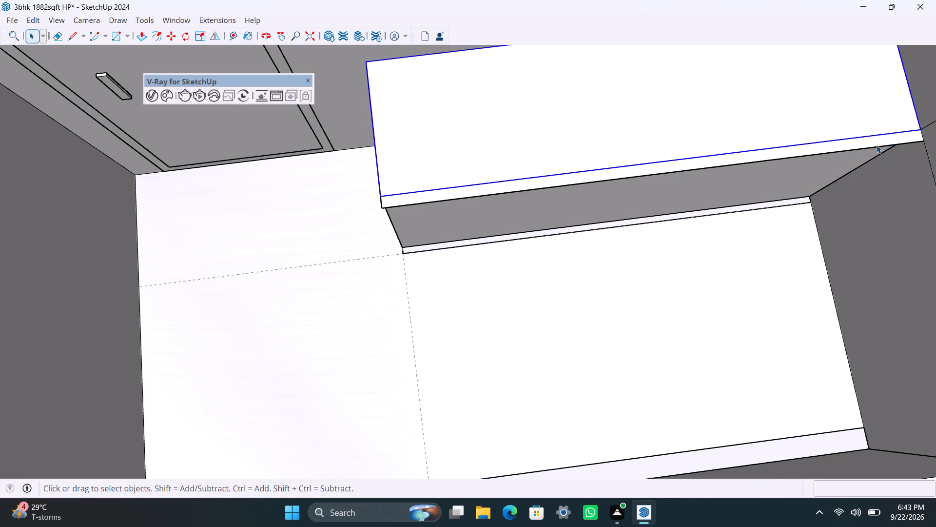
left_click(877, 143)
left_click(877, 143)
right_click(876, 143)
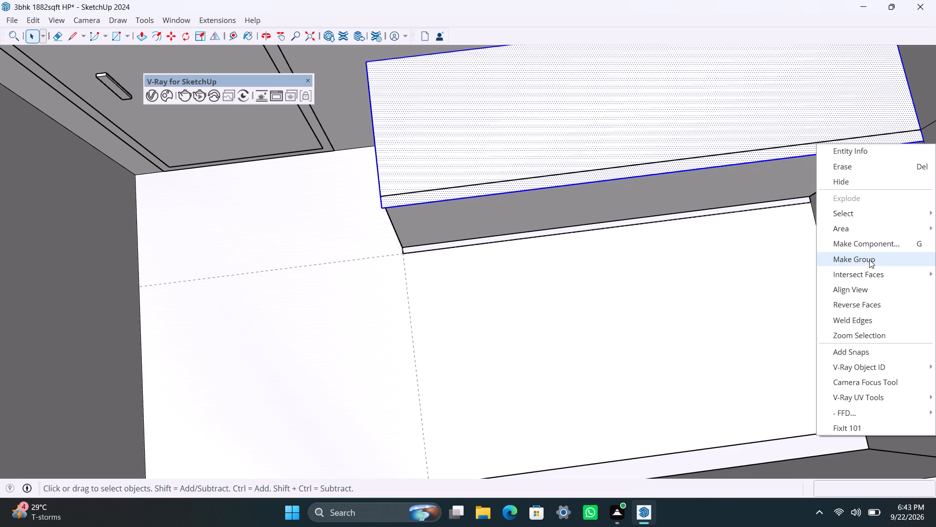
left_click(869, 261)
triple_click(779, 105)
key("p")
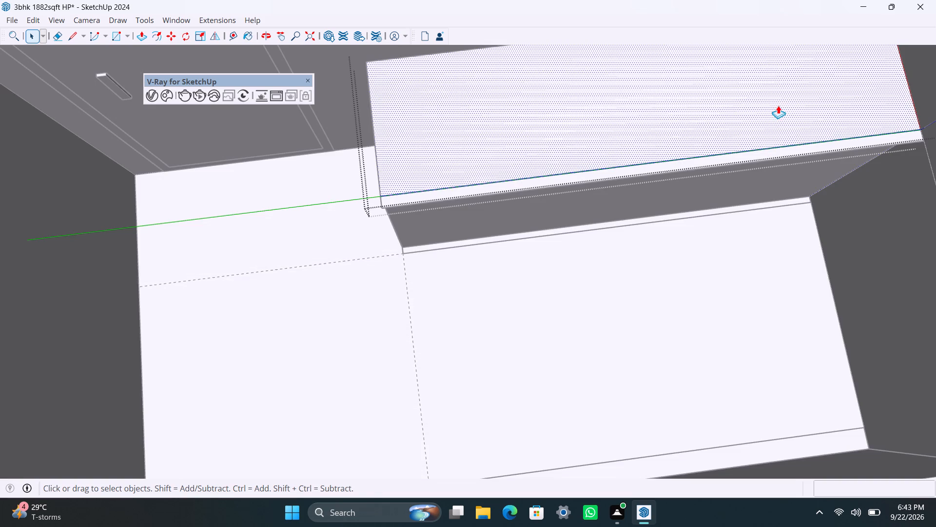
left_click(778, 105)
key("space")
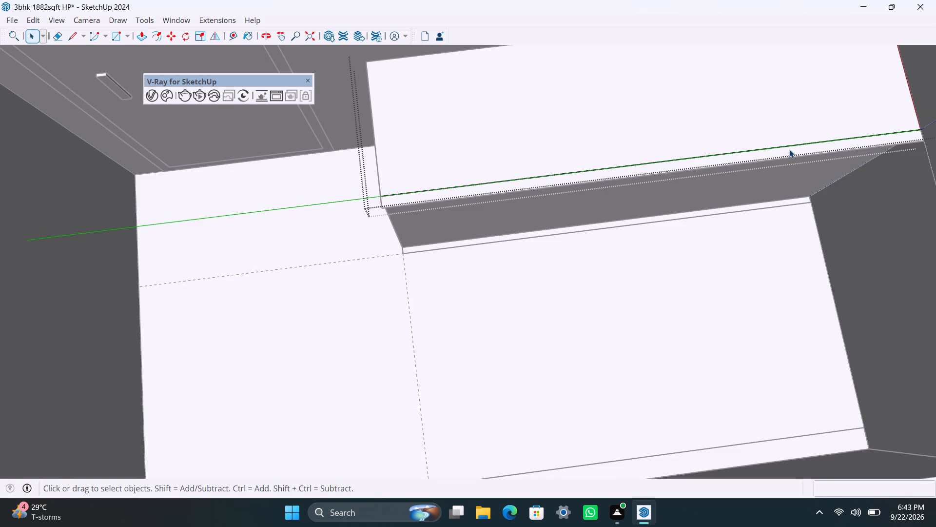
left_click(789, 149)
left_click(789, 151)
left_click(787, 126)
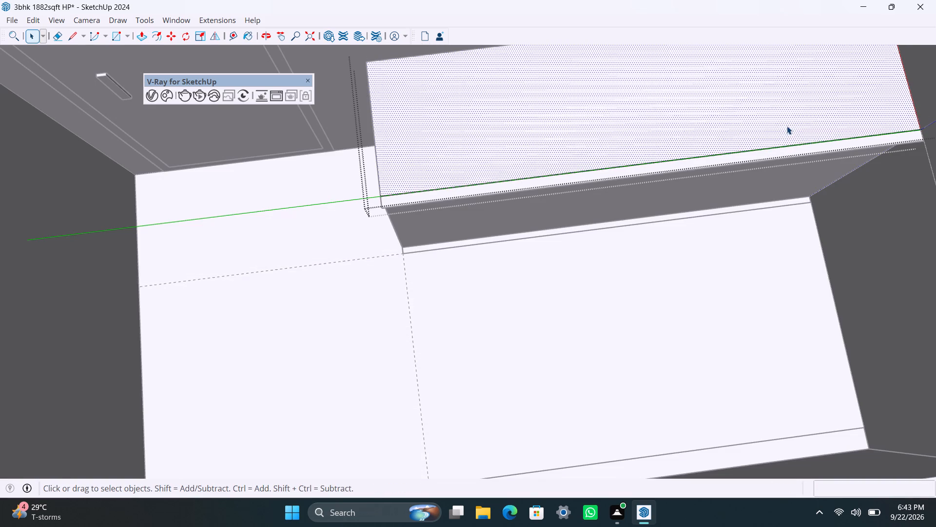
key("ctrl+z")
Open the rectangle's group and extrude its face upward 40 mm into a countertop slab.
left_click(747, 157)
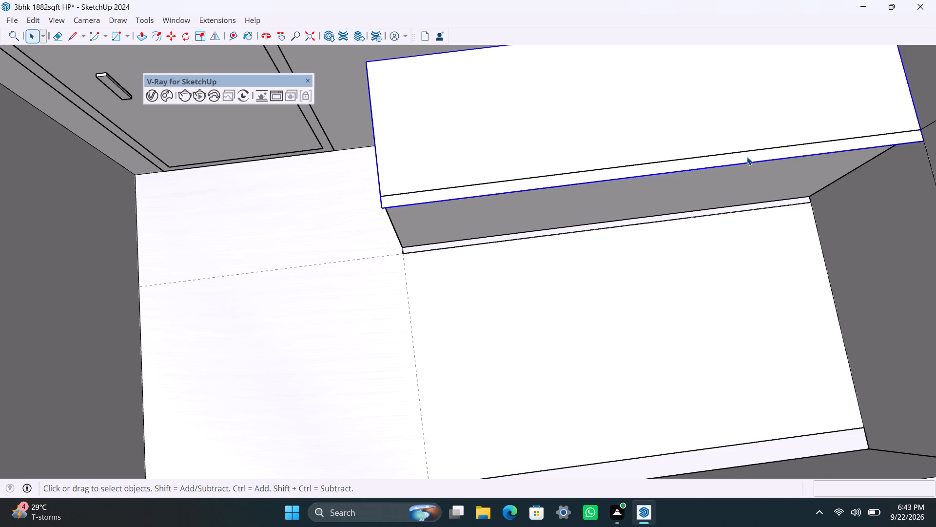
right_click(746, 157)
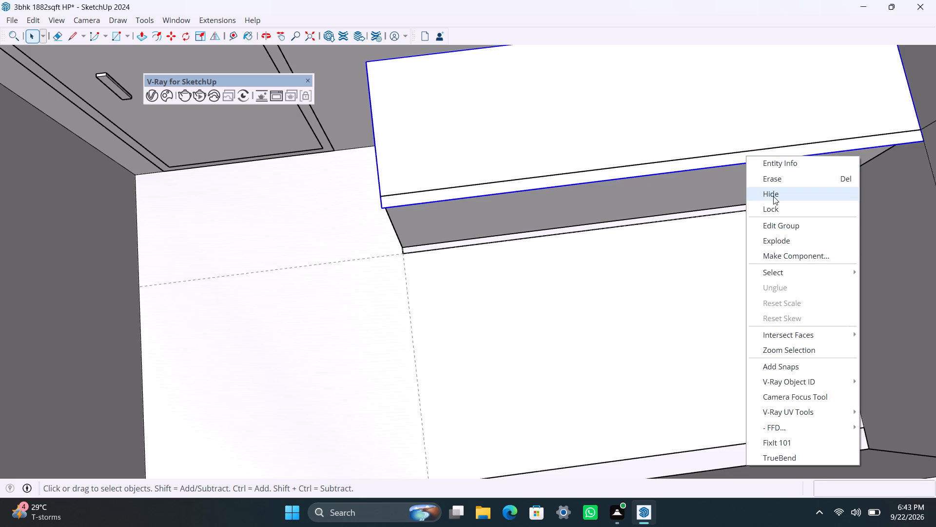
triple_click(709, 162)
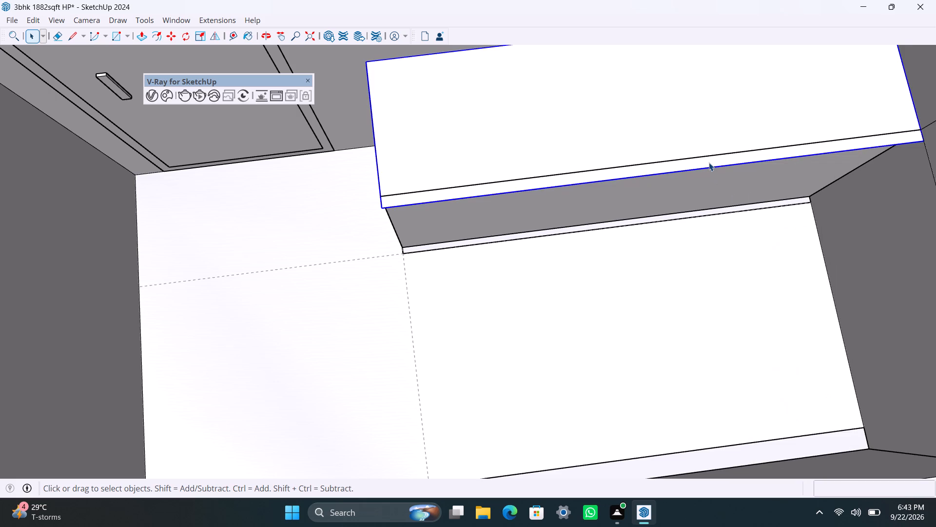
left_click(709, 162)
key("p")
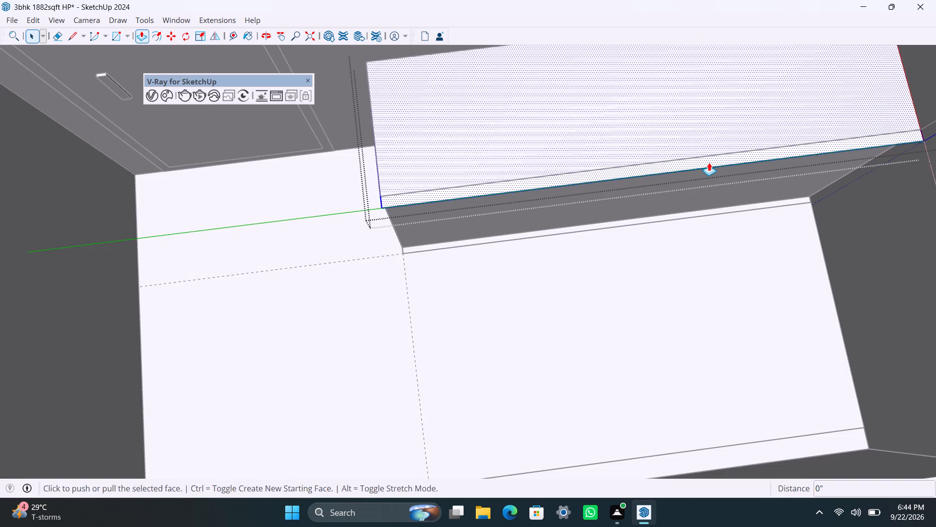
left_click(709, 162)
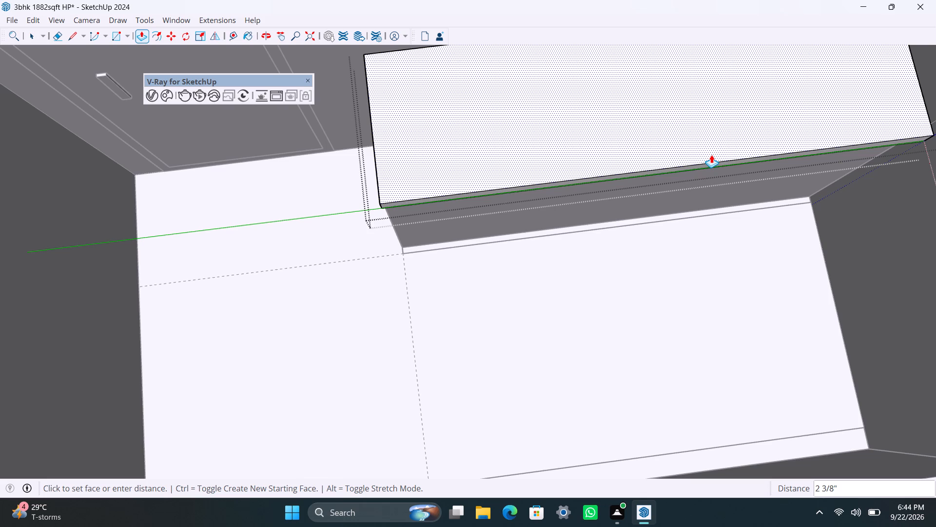
type("40mm")
key("Return")
key("space")
Push the countertop slab's long room-facing edge back about 1 7/8" to line up with the counter block's face.
scroll(682, 197, "up", 2)
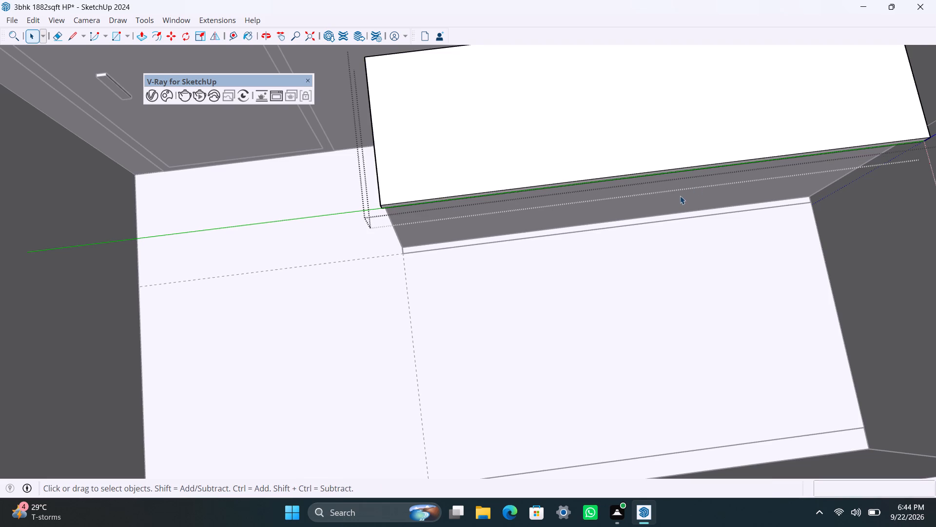
scroll(680, 196, "up", 1)
middle_click_drag(510, 201, 466, 90)
scroll(462, 140, "up", 1)
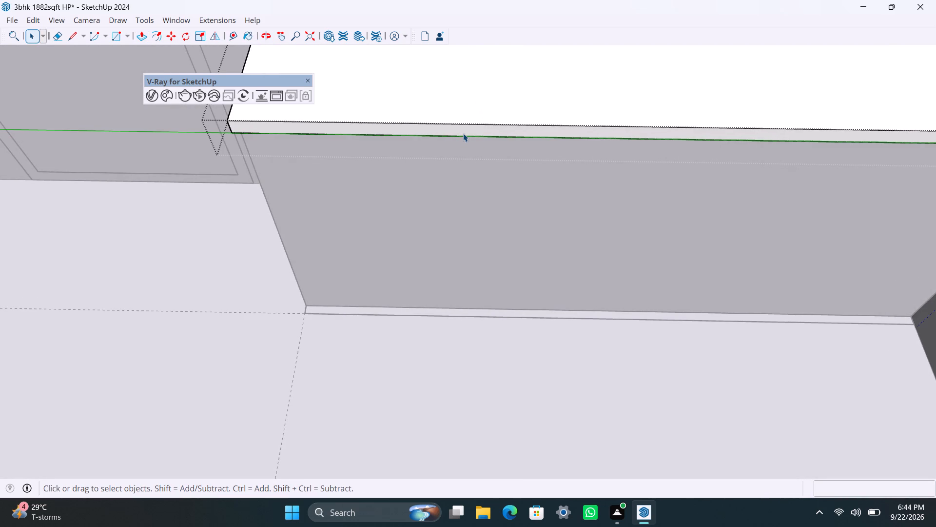
left_click(463, 132)
key("p")
left_click_drag(463, 132, 479, 135)
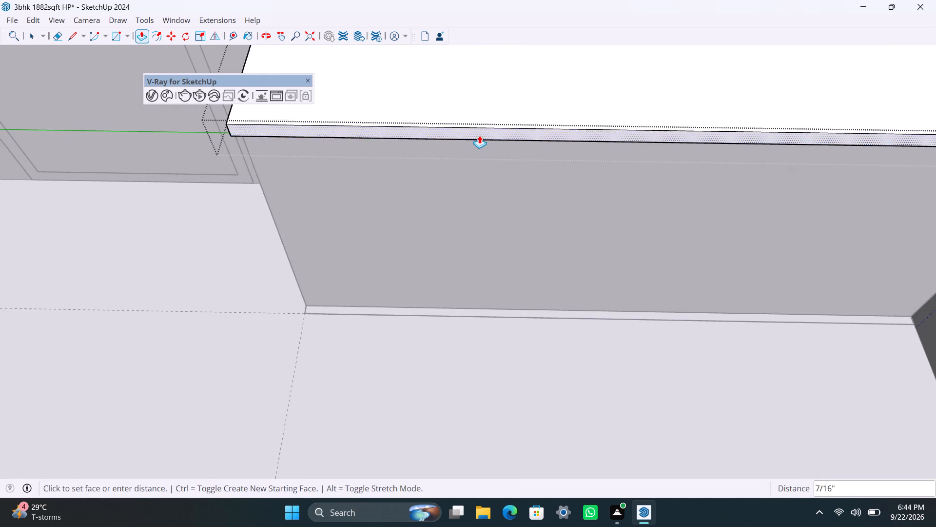
left_click_drag(479, 135, 608, 189)
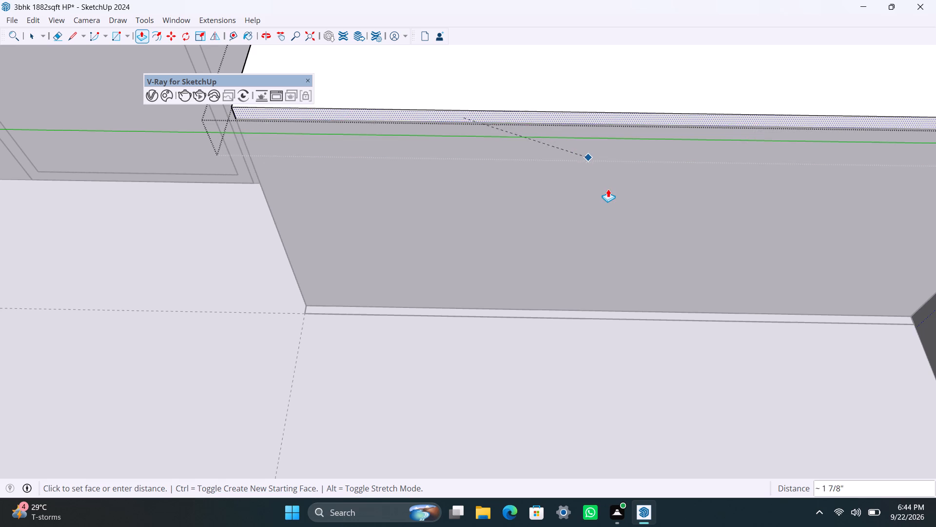
left_click_drag(608, 189, 607, 179)
Pull the countertop slab's long room-facing edge outward 2" to form an overhang.
left_click(603, 116)
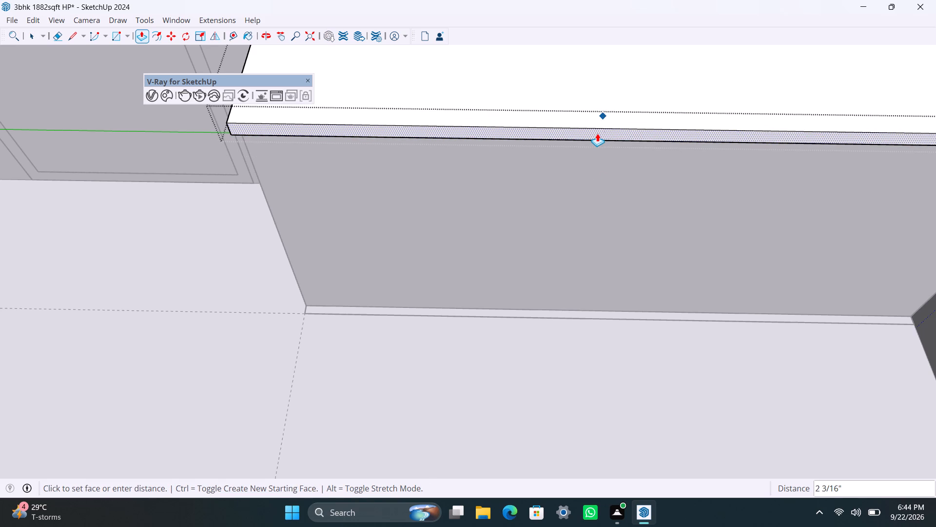
type("2\"")
key("Return")
key("space")
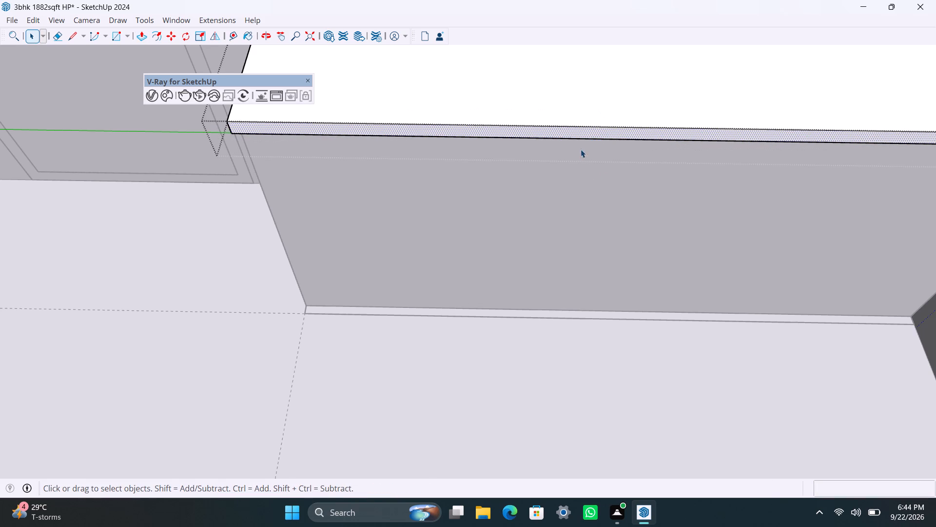
Close the countertop group and examine the whole house layout from above and from different angles.
scroll(572, 161, "down", 8)
middle_click(323, 213)
left_click(310, 38)
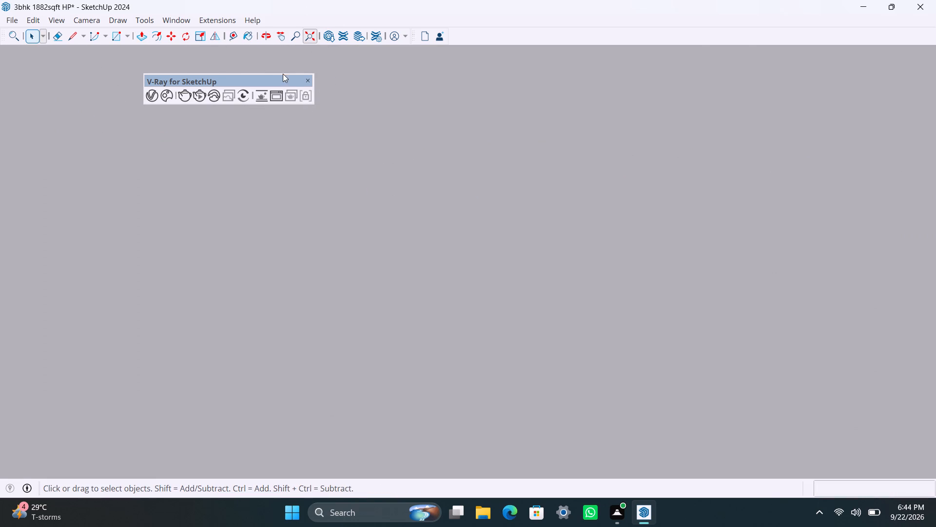
scroll(451, 241, "down", 3)
middle_click_drag(519, 250, 741, 386)
left_click(669, 198)
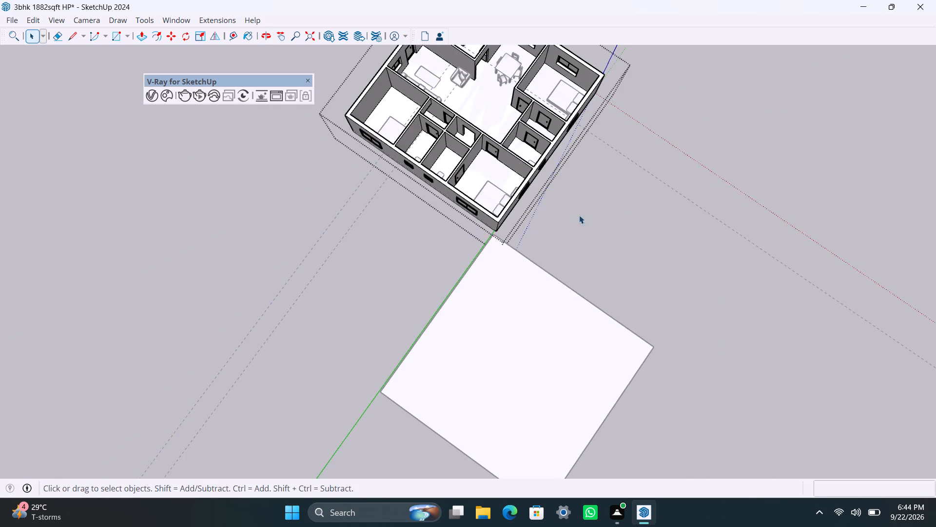
scroll(539, 220, "down", 3)
middle_click_drag(300, 279, 317, 397)
scroll(791, 215, "up", 6)
middle_click_drag(568, 230, 733, 279)
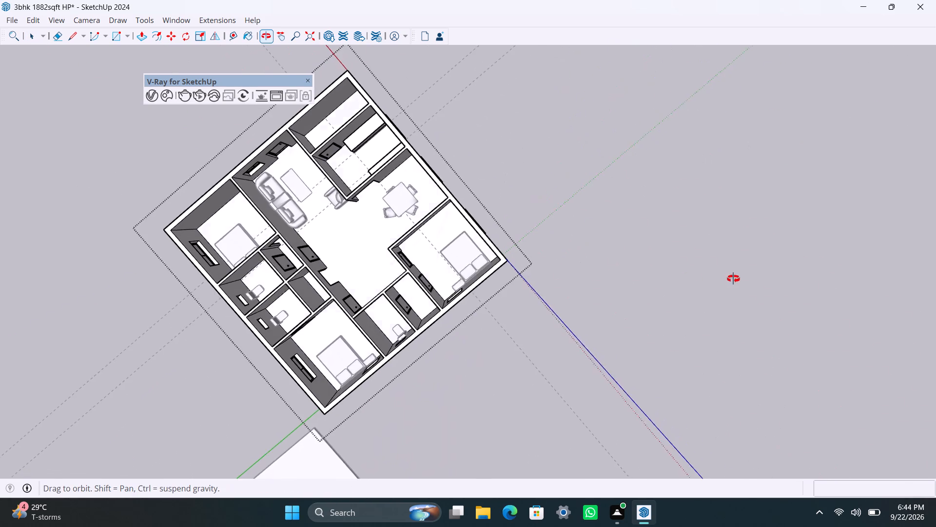
middle_click_drag(733, 279, 709, 136)
scroll(301, 244, "down", 4)
middle_click_drag(256, 279, 656, 322, "shift")
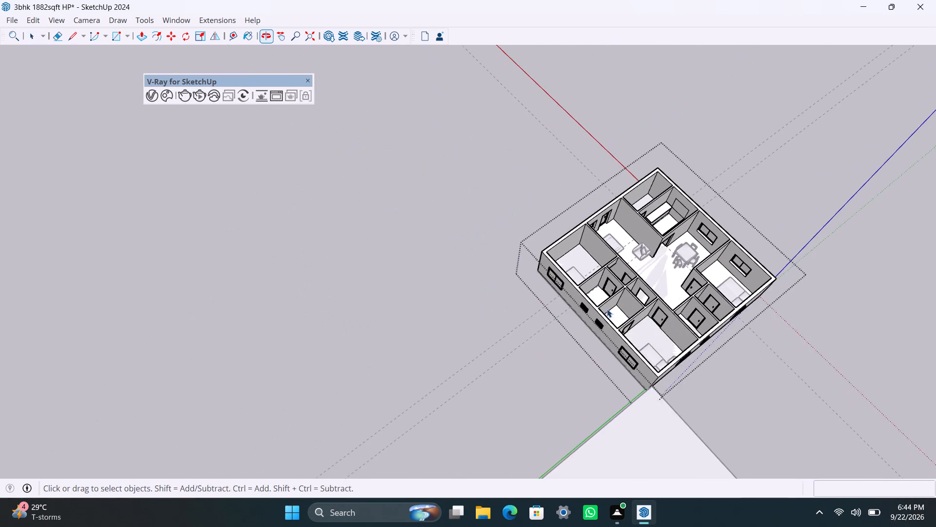
scroll(598, 309, "up", 3)
middle_click_drag(374, 343, 607, 402)
scroll(529, 269, "down", 2)
middle_click_drag(507, 279, 421, 445, "shift")
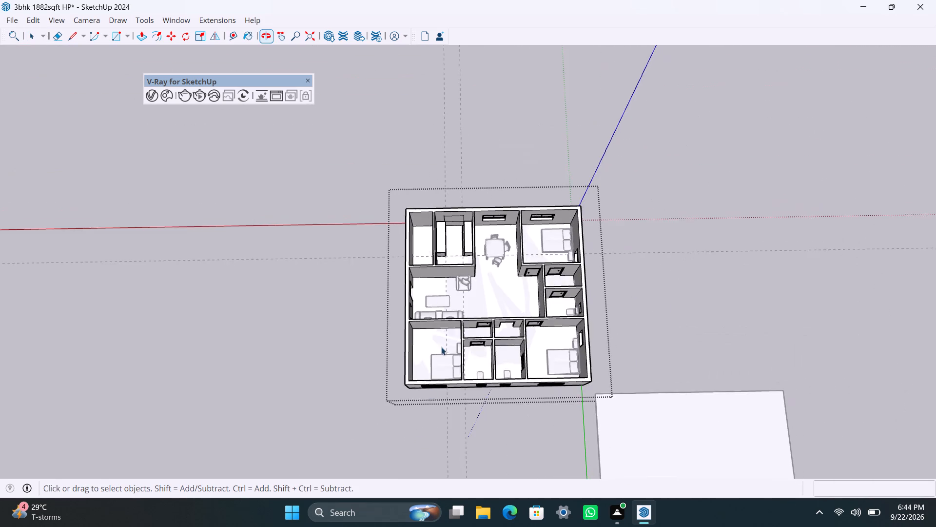
Copy the finished countertop slab across the room onto the opposite counter block, and save the model.
scroll(455, 304, "up", 4)
left_click(467, 121)
scroll(442, 211, "up", 9)
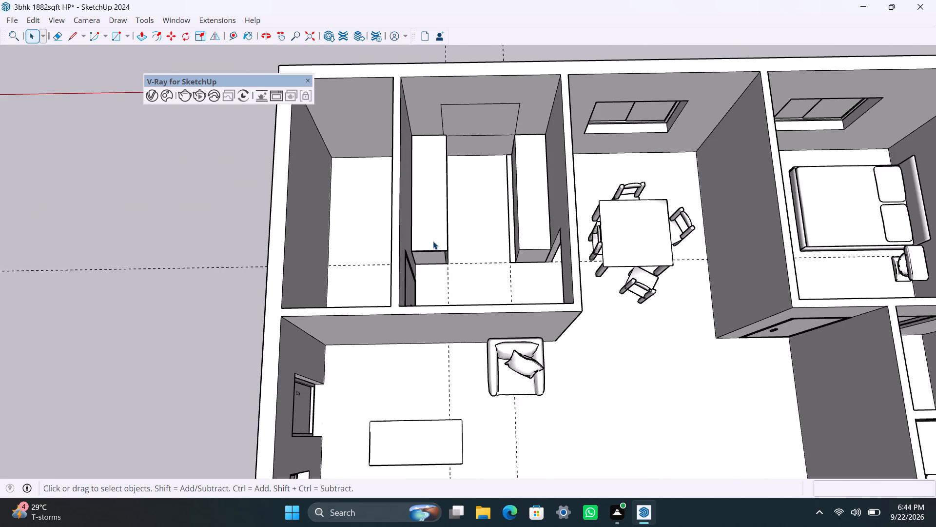
scroll(432, 242, "up", 7)
left_click(432, 242)
double_click(435, 247)
left_click(441, 246)
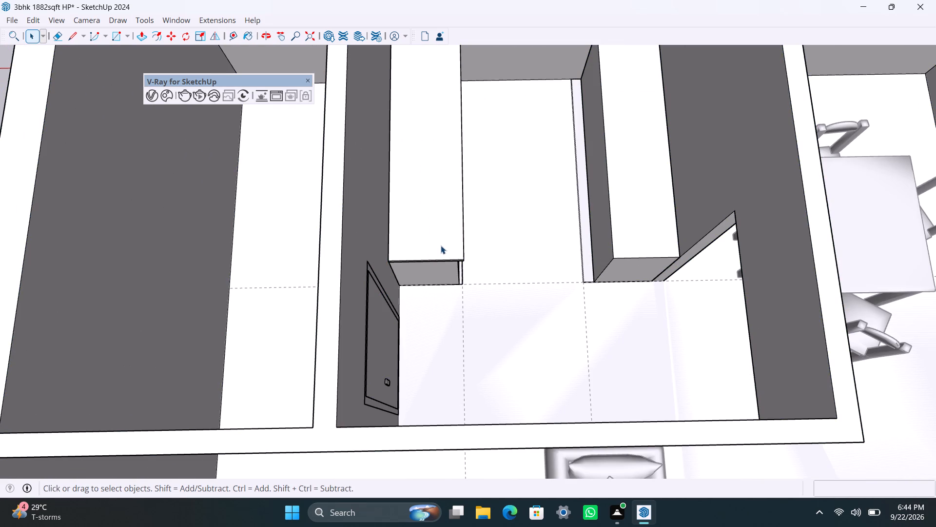
key("m")
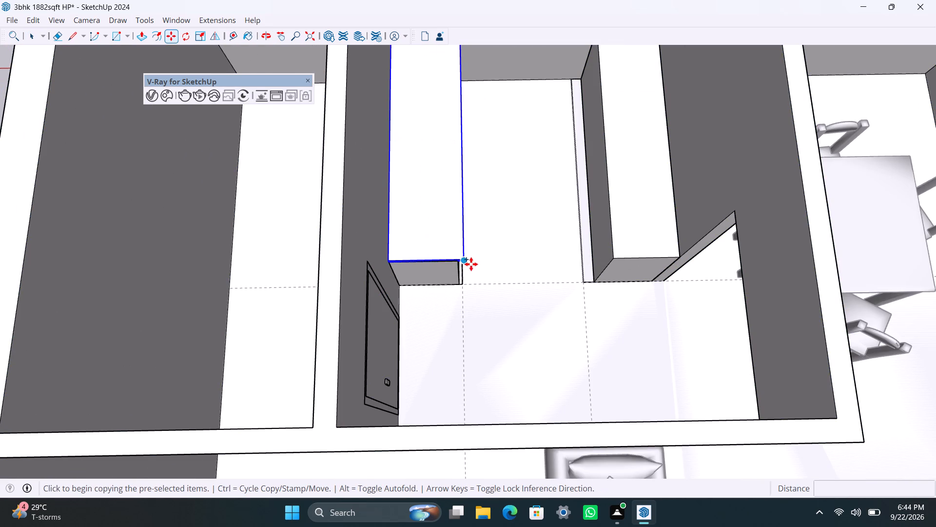
left_click(469, 262)
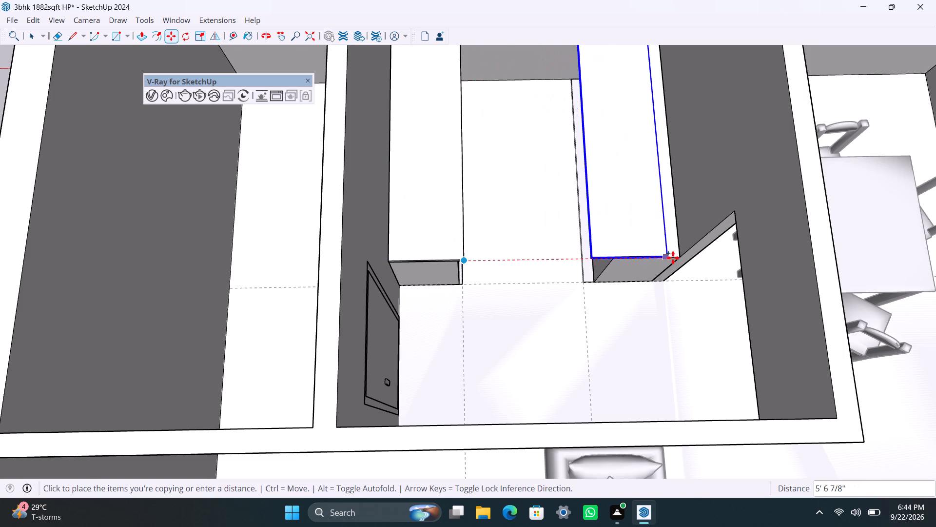
left_click(682, 254)
key("space")
scroll(581, 223, "down", 4)
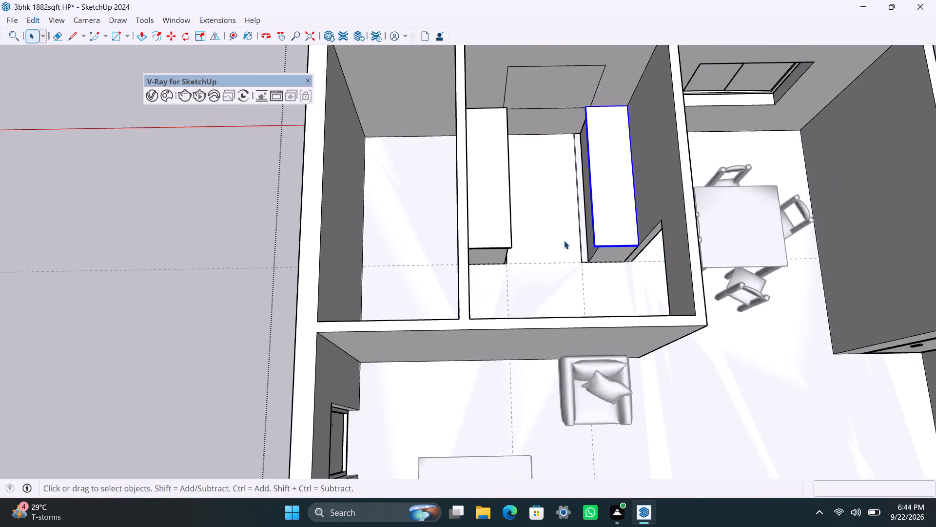
scroll(564, 241, "down", 4)
key("ctrl+s")
key("space")
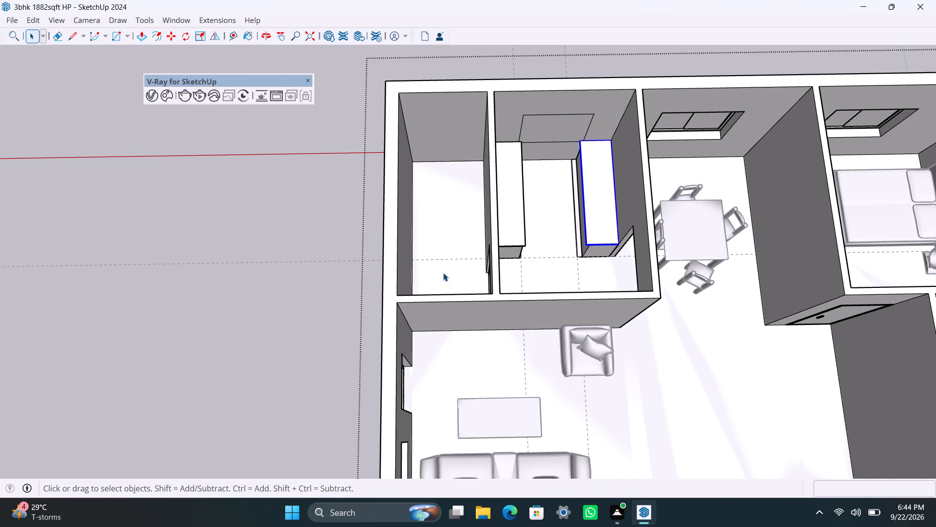
left_click(283, 276)
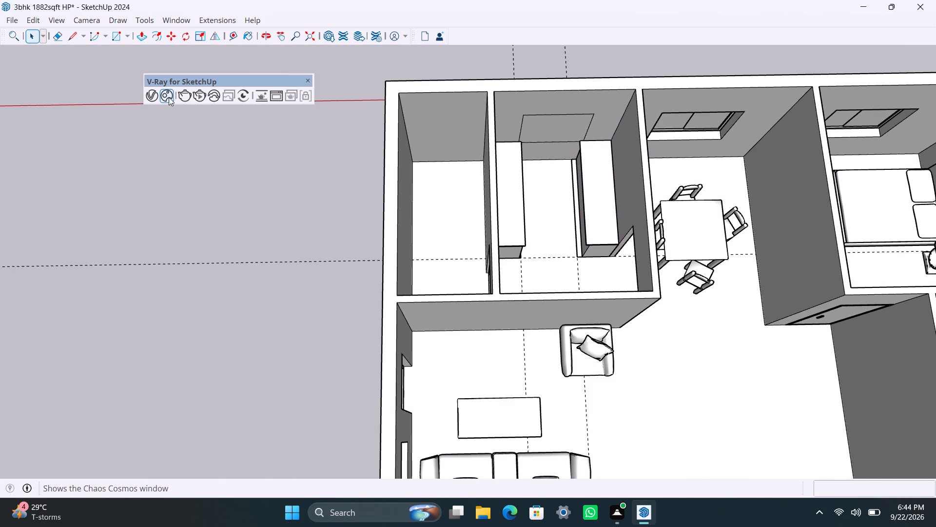
Delete all the construction guides in the model.
left_click(36, 14)
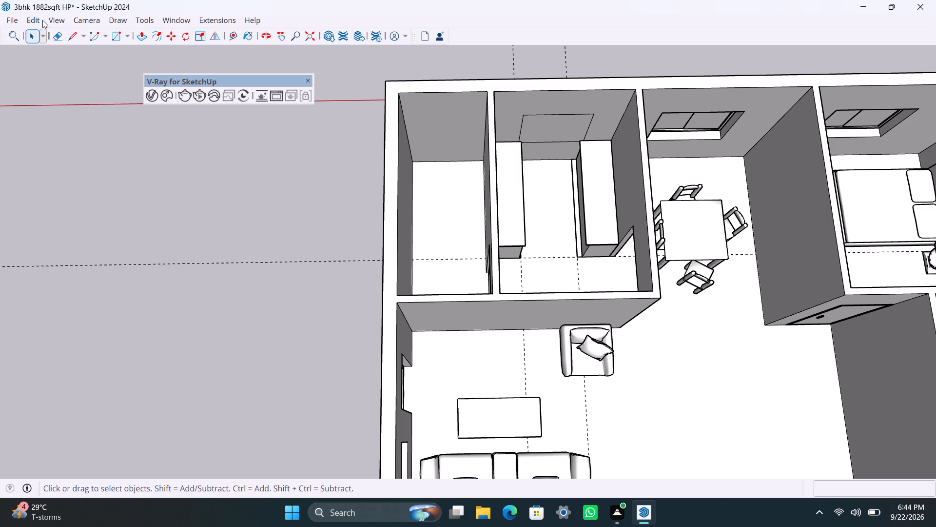
left_click_drag(35, 17, 36, 25)
left_click(107, 140)
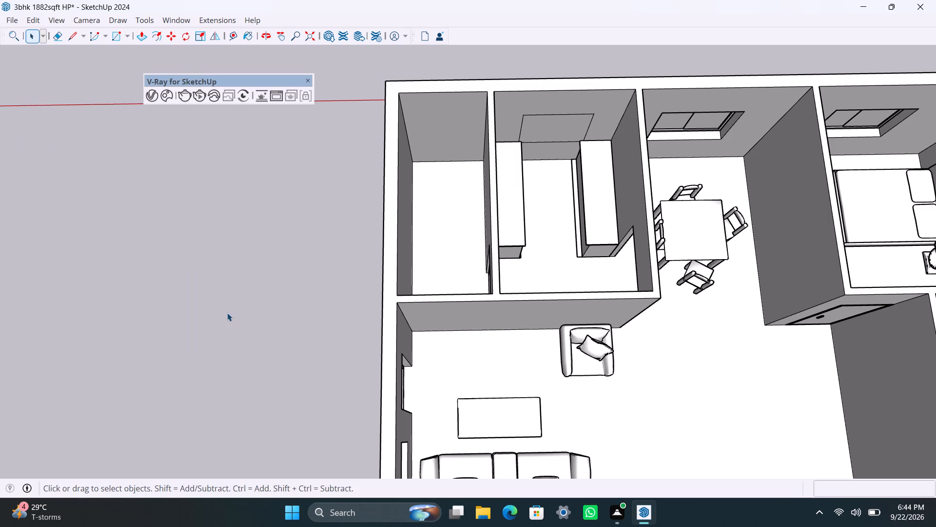
Run the FixIt 101 cleanup twice on the house walls group.
scroll(225, 322, "down", 7)
left_click(199, 314)
right_click(200, 319)
left_click(312, 351)
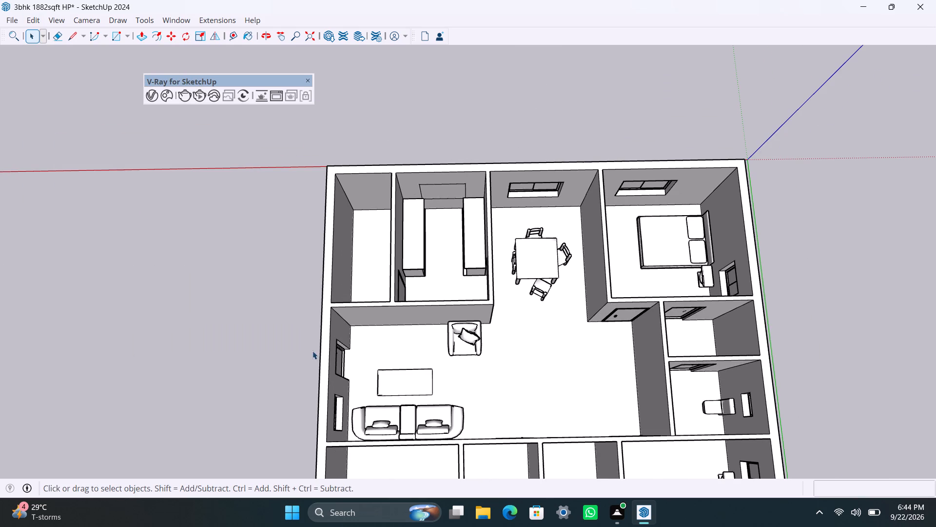
left_click(353, 274)
left_click(331, 298)
right_click(331, 299)
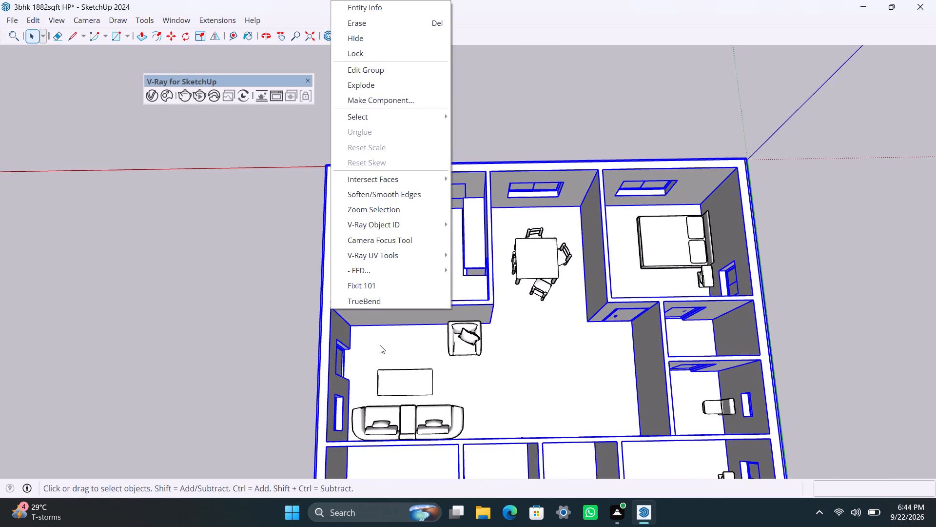
left_click(374, 289)
left_click(509, 315)
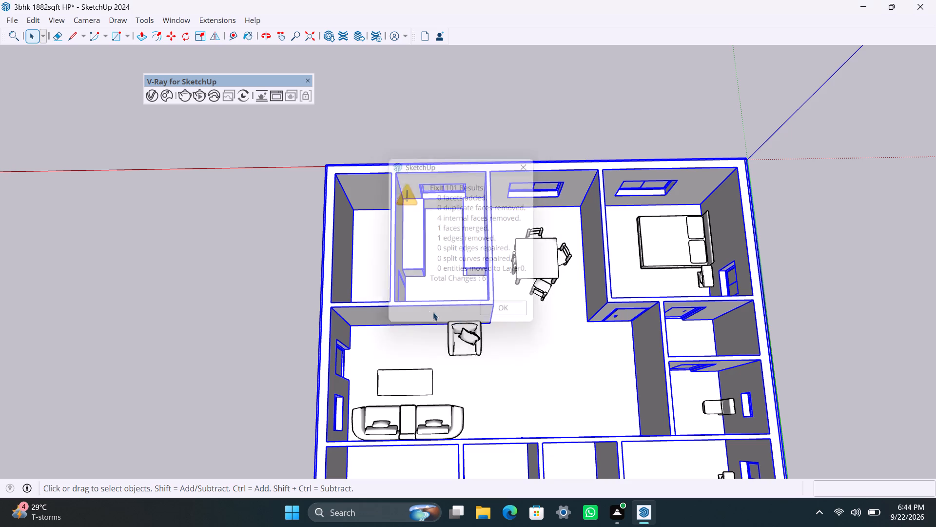
right_click(388, 302)
left_click(463, 285)
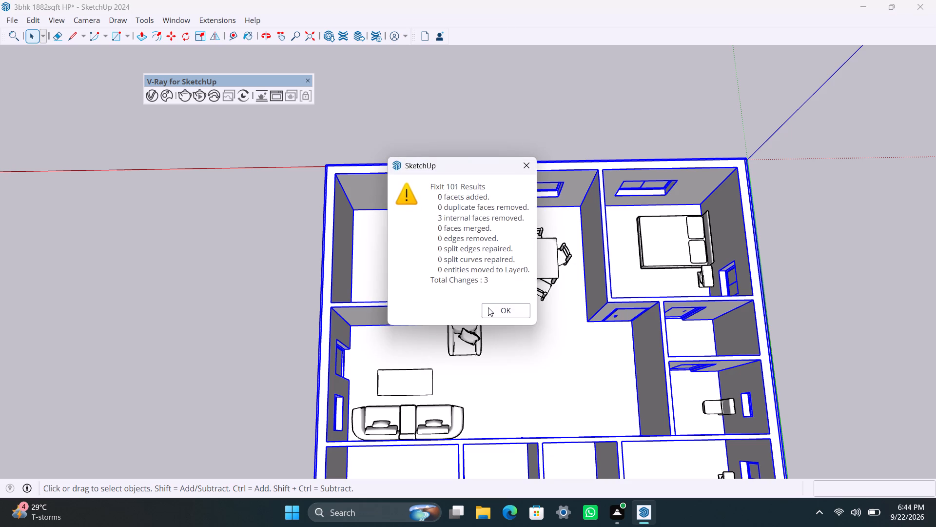
left_click(488, 307)
left_click(469, 122)
key("space")
Open the walls group and inspect the narrow floor strip beside the counter block in the room with the two counters.
scroll(439, 292, "up", 8)
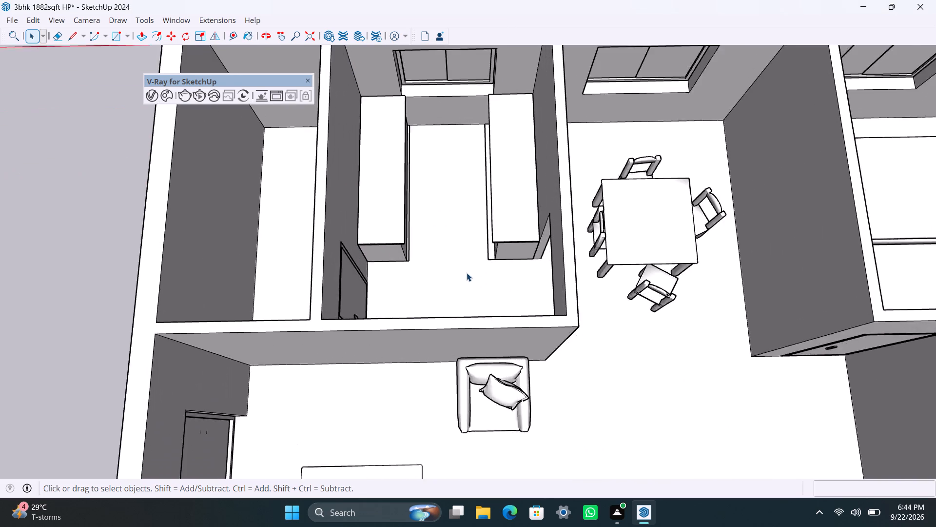
scroll(467, 273, "up", 5)
scroll(501, 247, "up", 2)
left_click(504, 245)
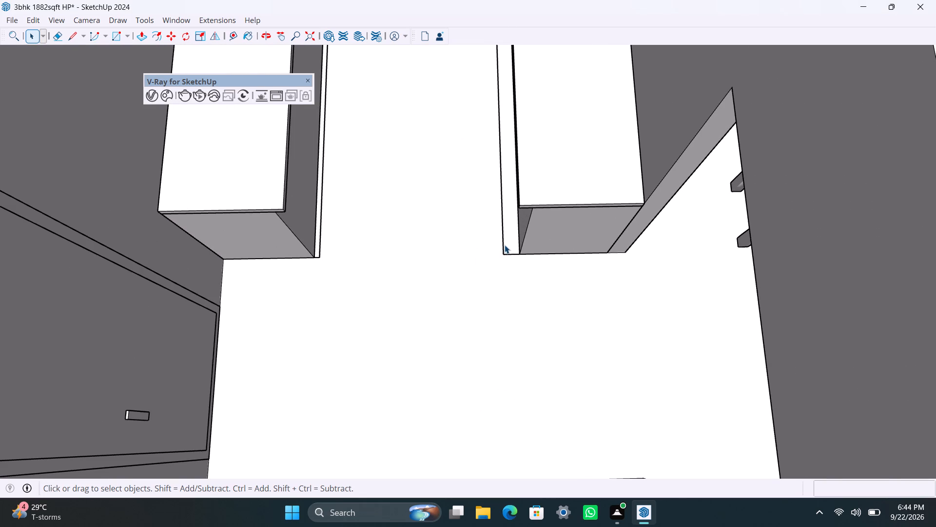
double_click(505, 245)
triple_click(503, 249)
left_click(514, 242)
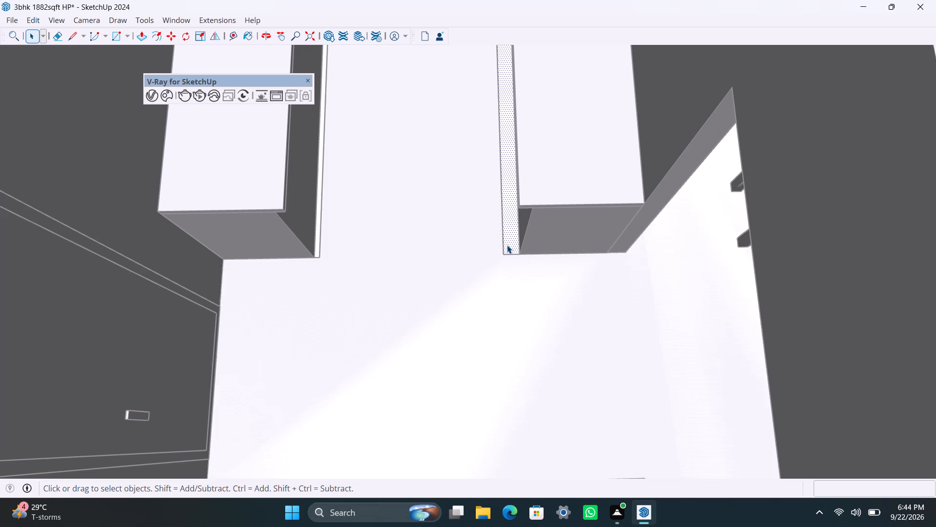
triple_click(507, 245)
triple_click(507, 245)
left_click(507, 243)
scroll(507, 261, "down", 12)
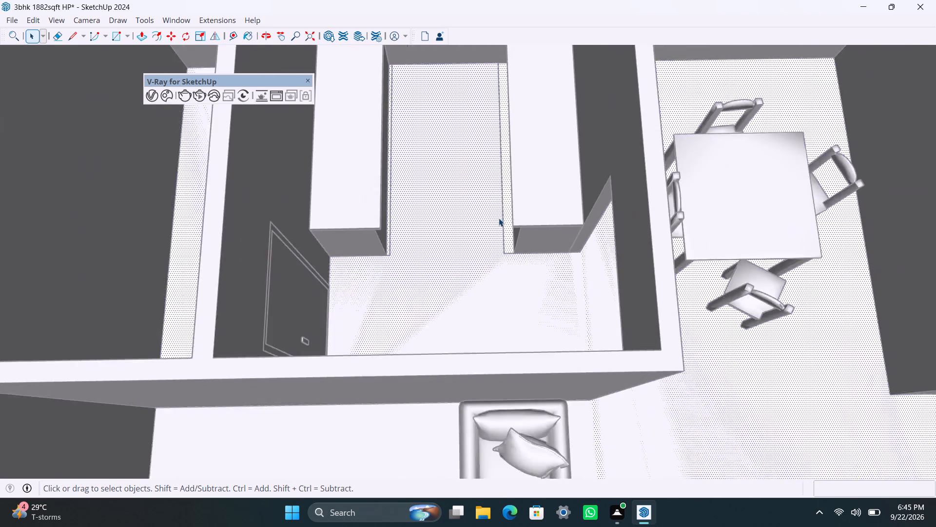
scroll(499, 218, "down", 9)
triple_click(230, 271)
Save the model.
scroll(242, 262, "down", 5)
middle_click_drag(306, 312, 302, 304)
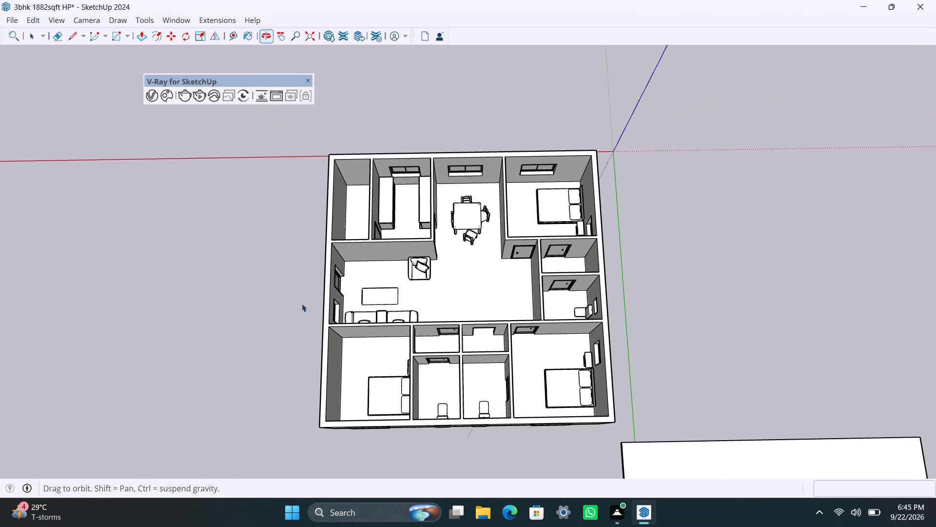
middle_click_drag(302, 304, 303, 307)
key("ctrl+s")
key("space")
Examine the doors and openings of the bedrooms, bathrooms and living area from several angles.
scroll(539, 392, "up", 3)
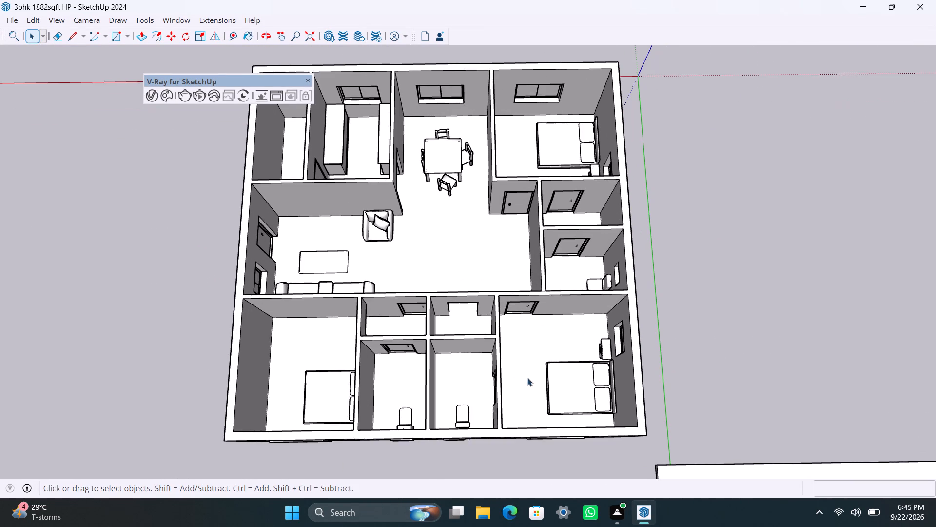
middle_click_drag(527, 378, 538, 377, "shift")
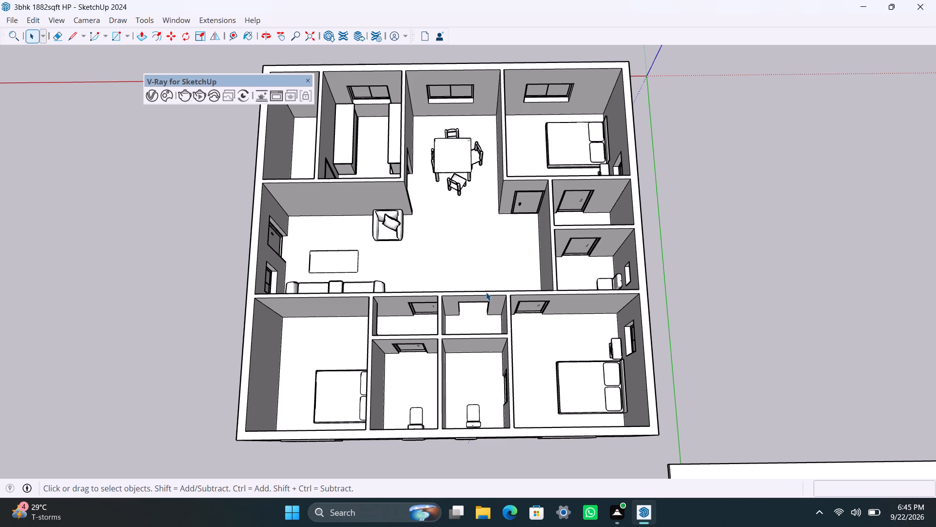
scroll(492, 321, "up", 2)
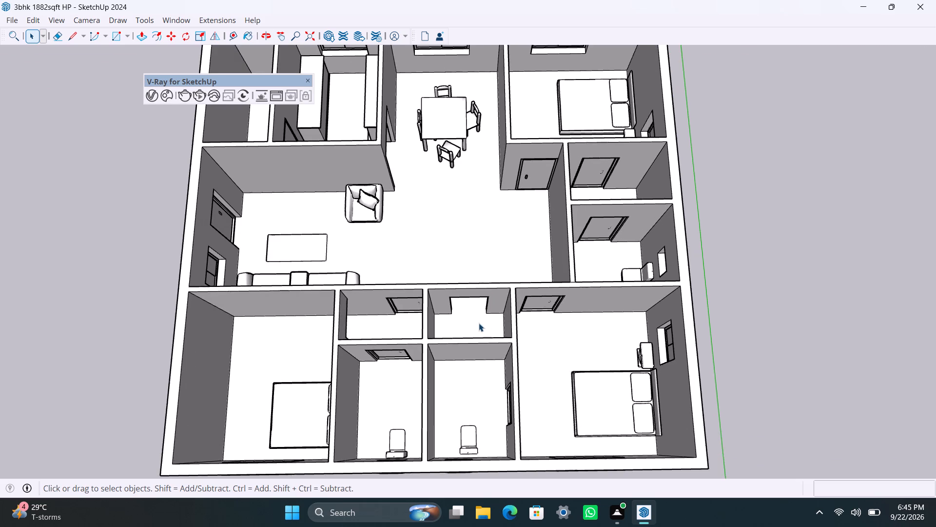
scroll(479, 323, "up", 2)
middle_click_drag(458, 349, 253, 362)
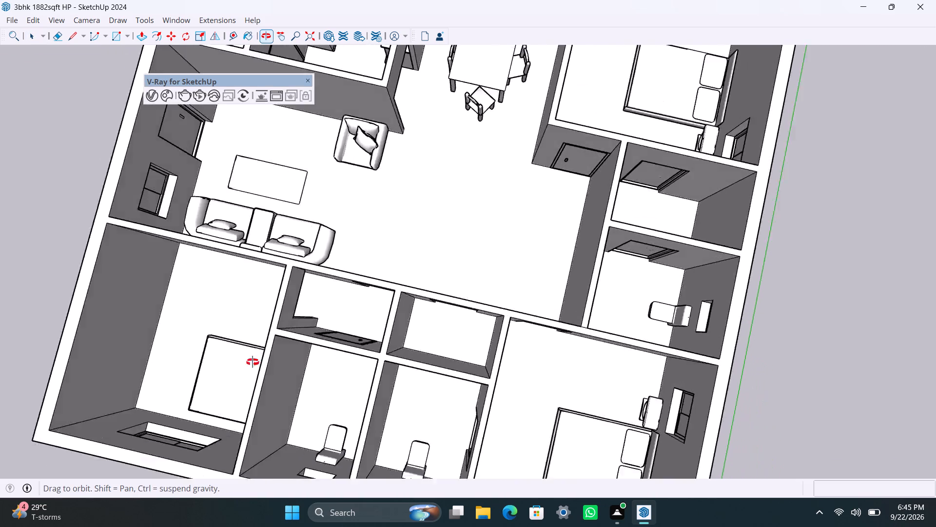
middle_click_drag(253, 362, 4, 323)
scroll(446, 167, "up", 3)
middle_click_drag(437, 214, 203, 255)
scroll(522, 208, "down", 5)
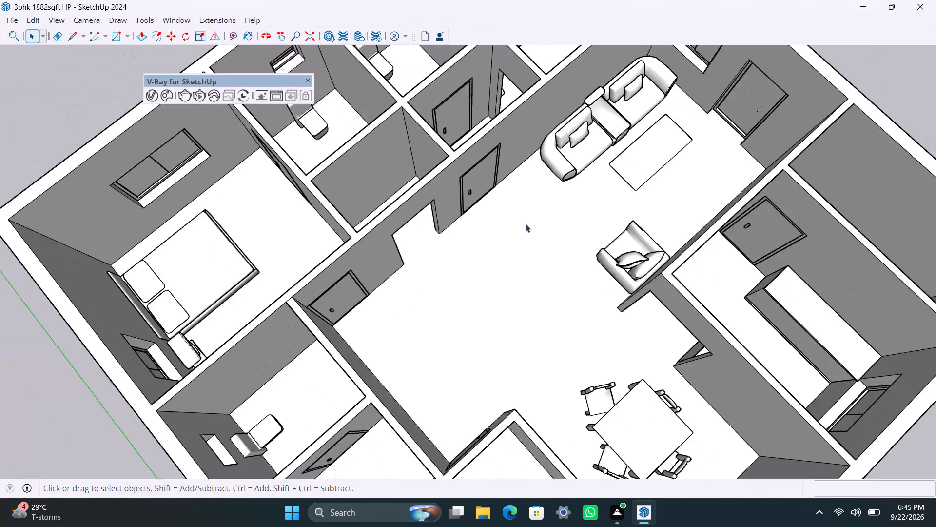
middle_click_drag(515, 242, 634, 349)
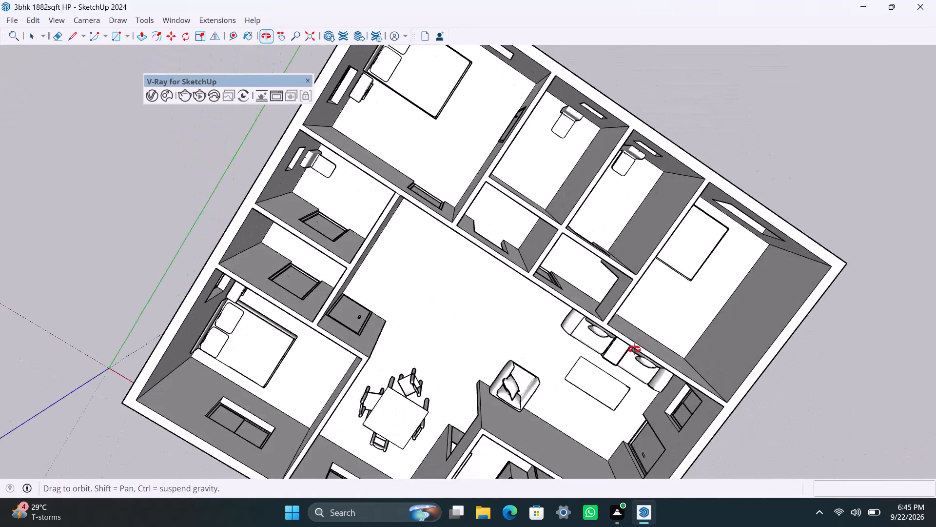
middle_click_drag(634, 349, 648, 253)
scroll(548, 306, "up", 7)
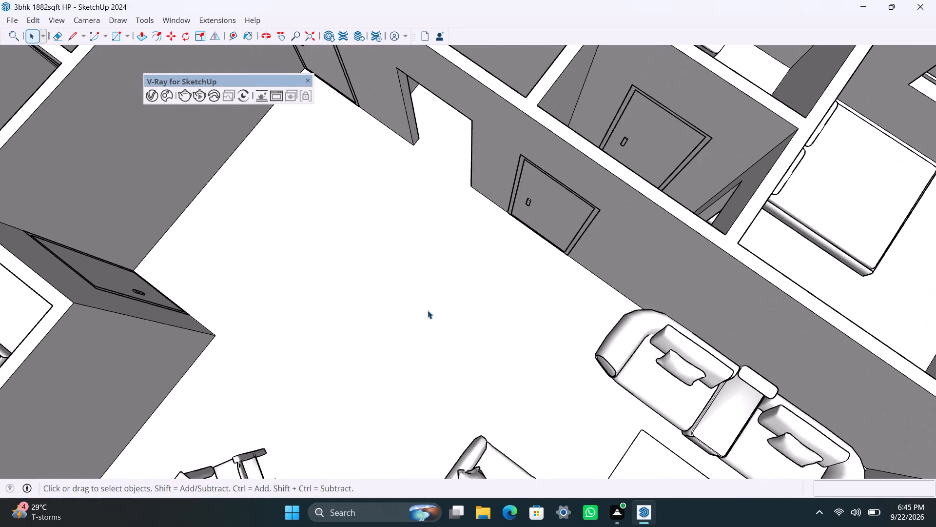
middle_click_drag(427, 313, 935, 233)
scroll(444, 273, "down", 5)
middle_click_drag(259, 329, 634, 373)
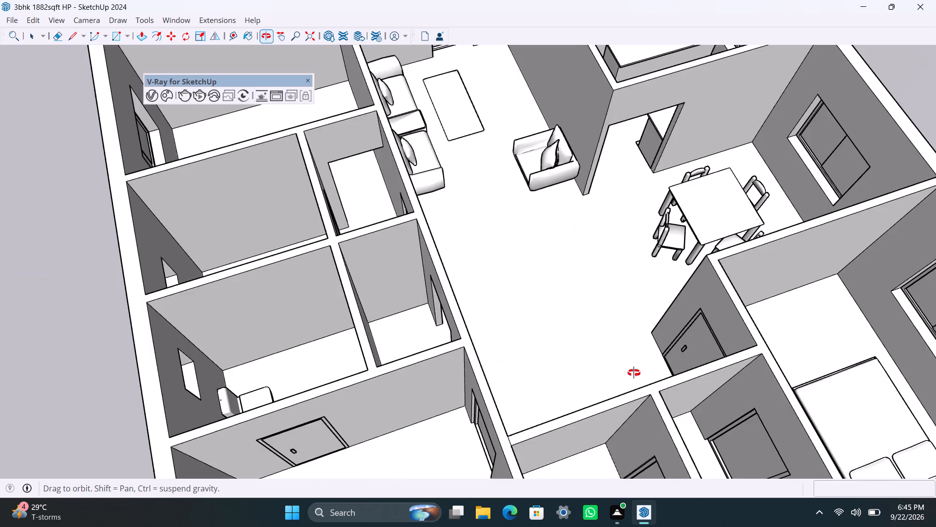
Draw a 7' by 3' rectangle filling the doorless opening between the small lobby and the bedroom behind the sofa.
middle_click_drag(634, 373, 417, 390)
scroll(402, 225, "up", 3)
middle_click_drag(353, 200, 412, 292, "shift")
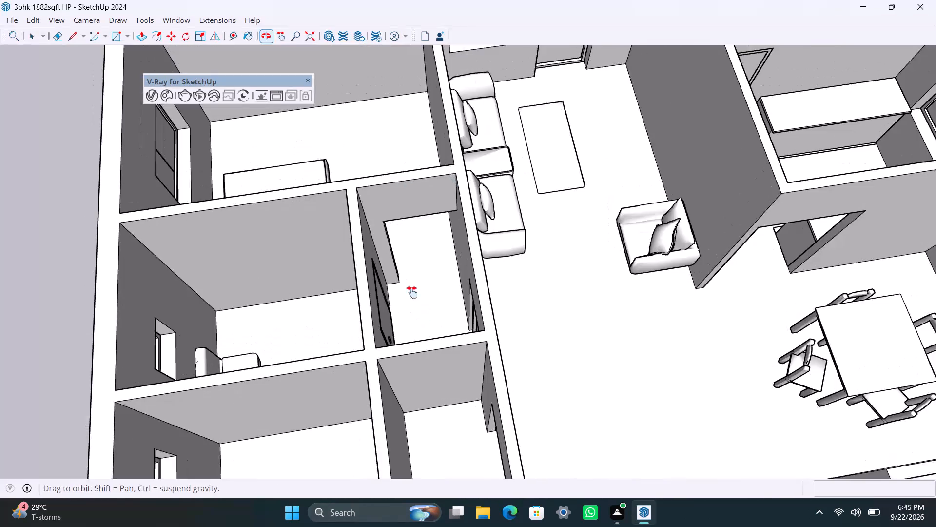
middle_click_drag(412, 292, 412, 293, "shift")
scroll(394, 293, "up", 3)
triple_click(381, 199)
scroll(389, 221, "up", 3)
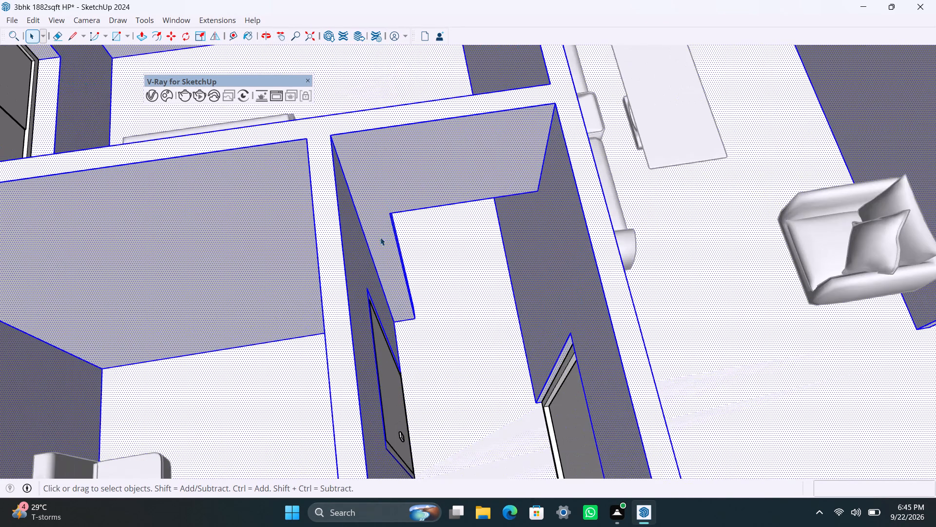
middle_click(380, 237)
scroll(383, 237, "up", 2)
left_click(382, 234)
scroll(381, 233, "up", 2)
middle_click_drag(377, 234, 354, 215)
key("r")
left_click(386, 162)
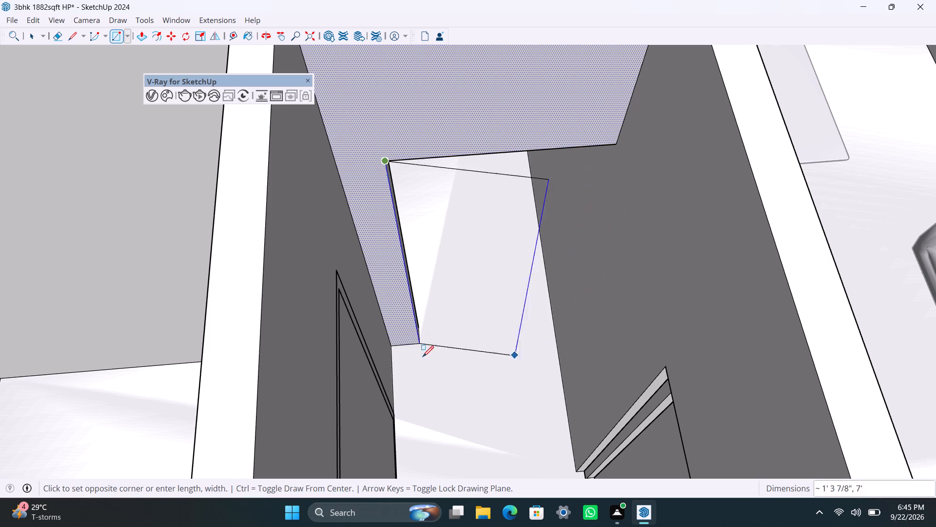
key("space")
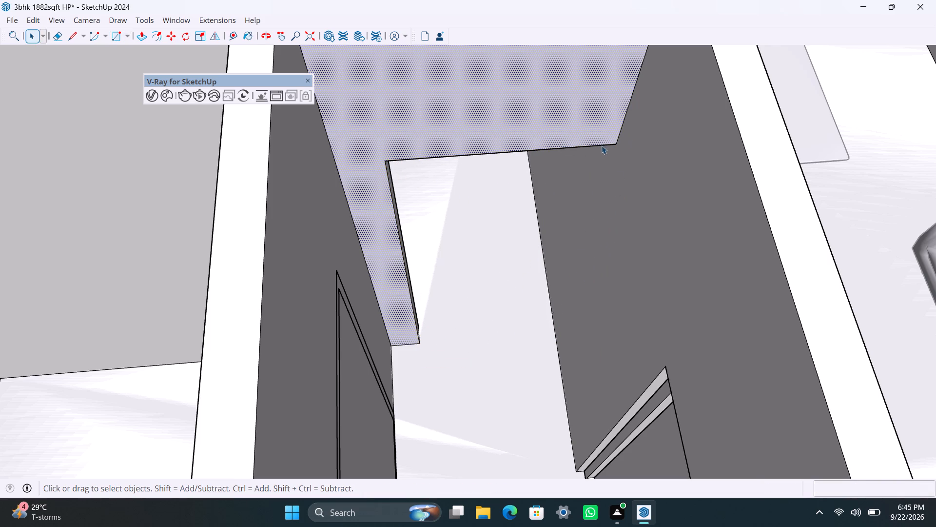
key("r")
left_click(617, 147)
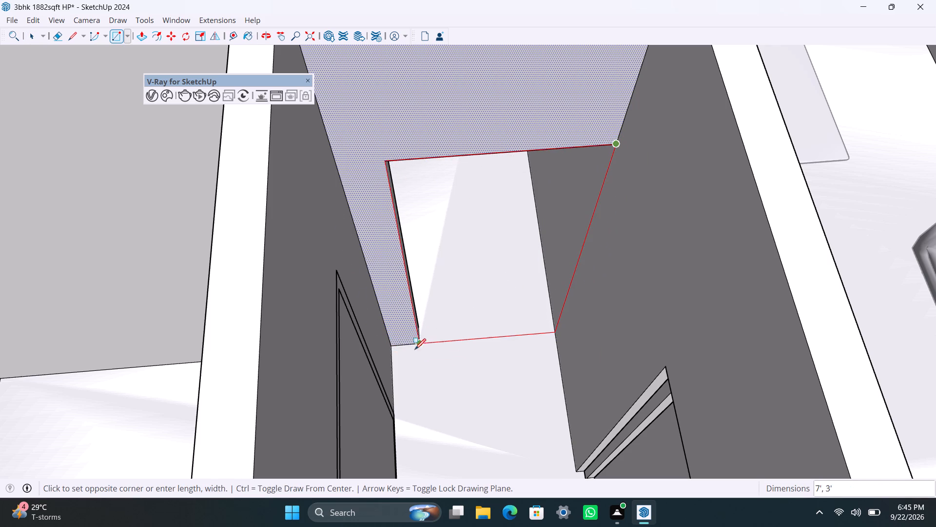
left_click(420, 341)
Make the doorway rectangle's face and edges into a group.
key("space")
double_click(526, 309)
right_click(525, 308)
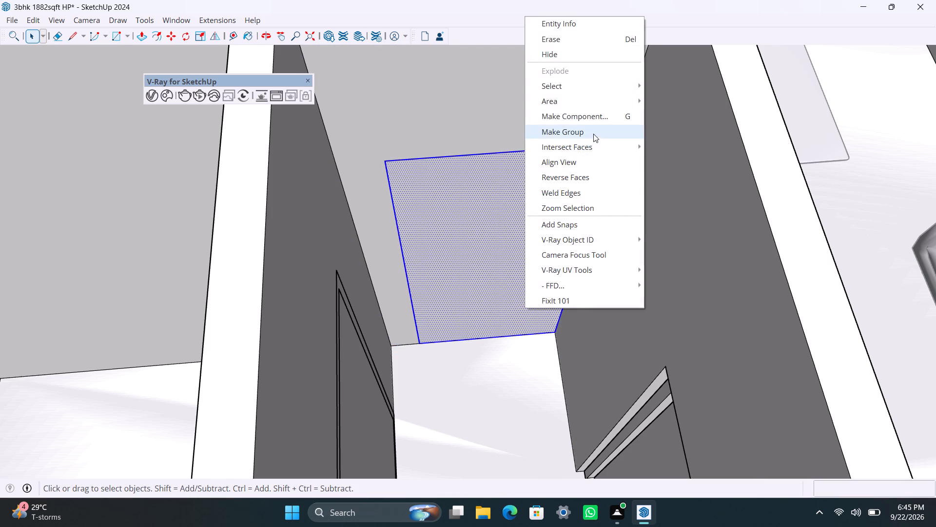
left_click(593, 134)
Open the doorway rectangle's group, offset its outline 2" inward and delete the inner face to leave a frame.
double_click(513, 203)
left_click(428, 220)
key("f")
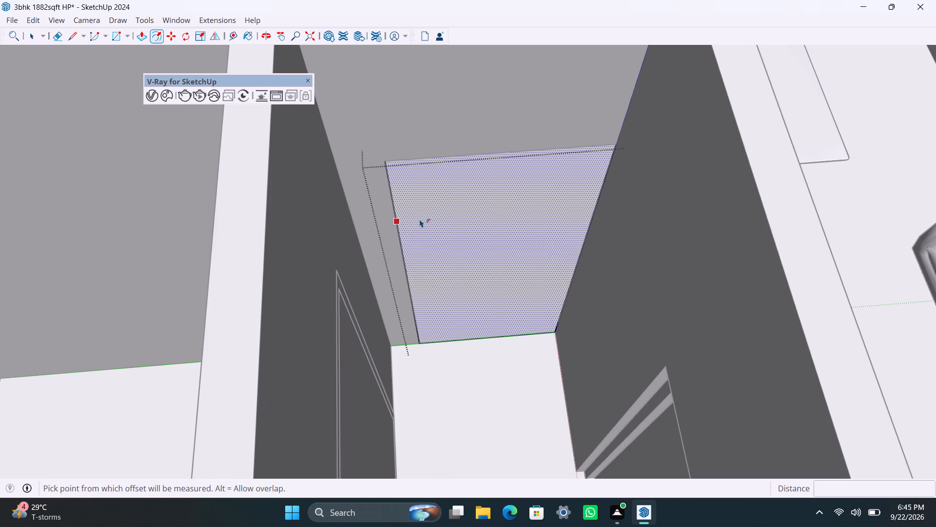
left_click(418, 217)
type("2\"")
key("Return")
key("space")
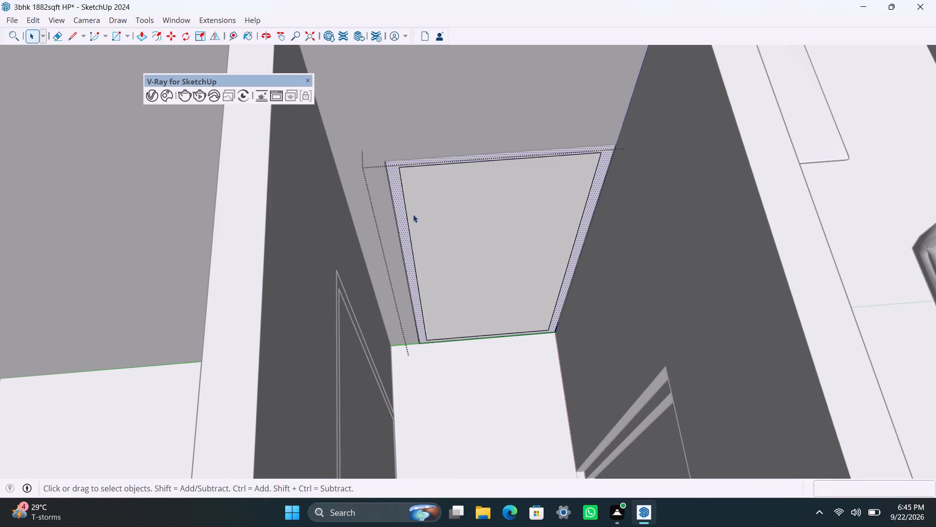
left_click(547, 273)
key("Delete")
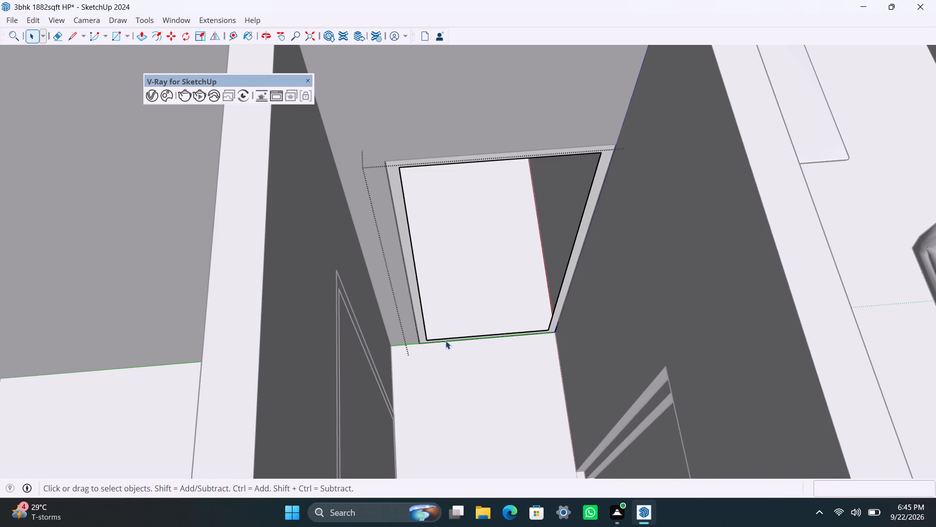
Push/Pull the door frame's face 2.5" to give the frame its depth.
scroll(427, 341, "up", 3)
left_click(419, 311)
key("p")
left_click(420, 311)
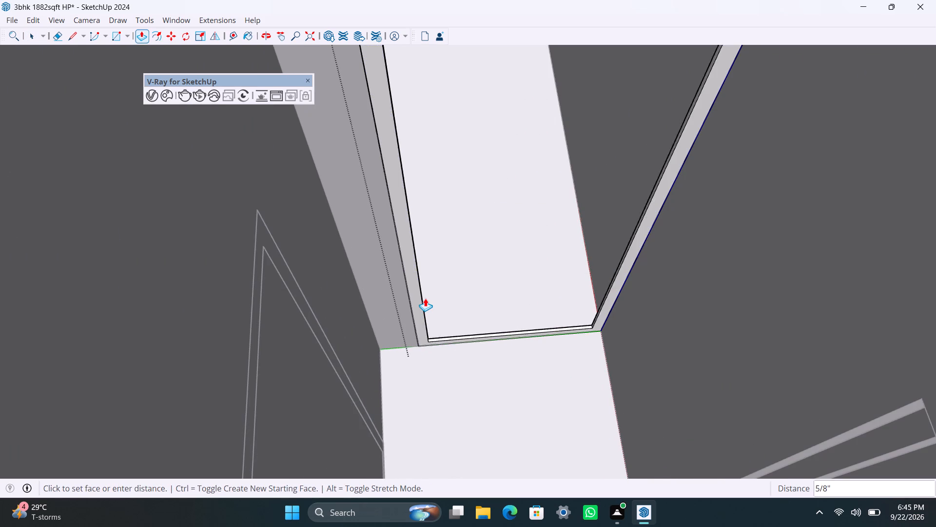
type("2.5\"")
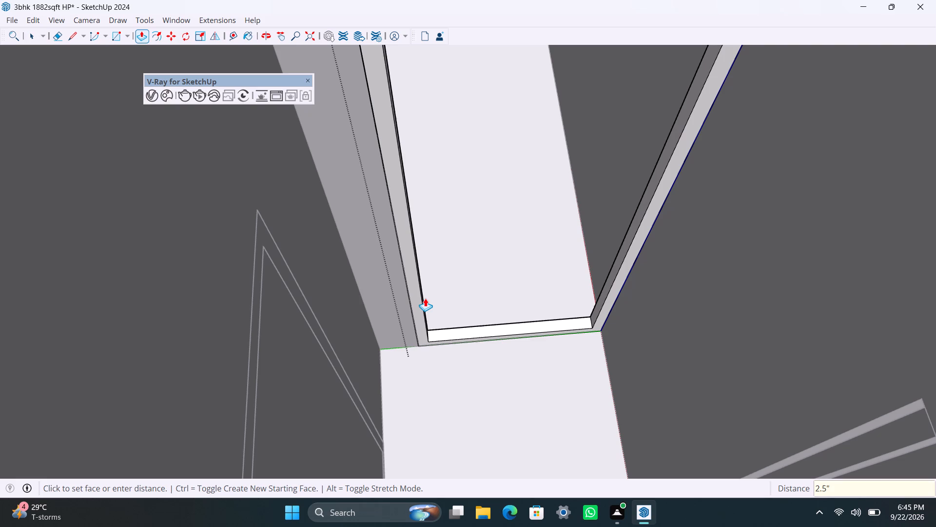
key("Return")
key("Return")
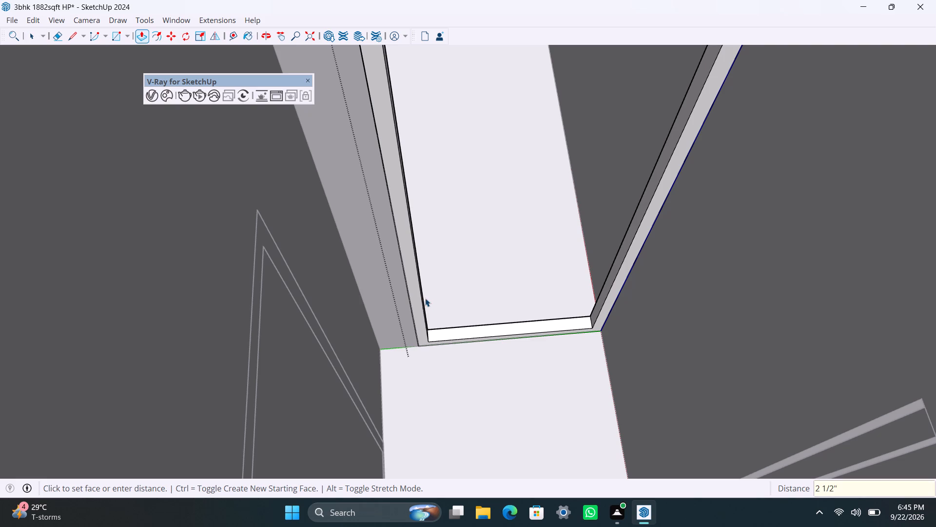
key("space")
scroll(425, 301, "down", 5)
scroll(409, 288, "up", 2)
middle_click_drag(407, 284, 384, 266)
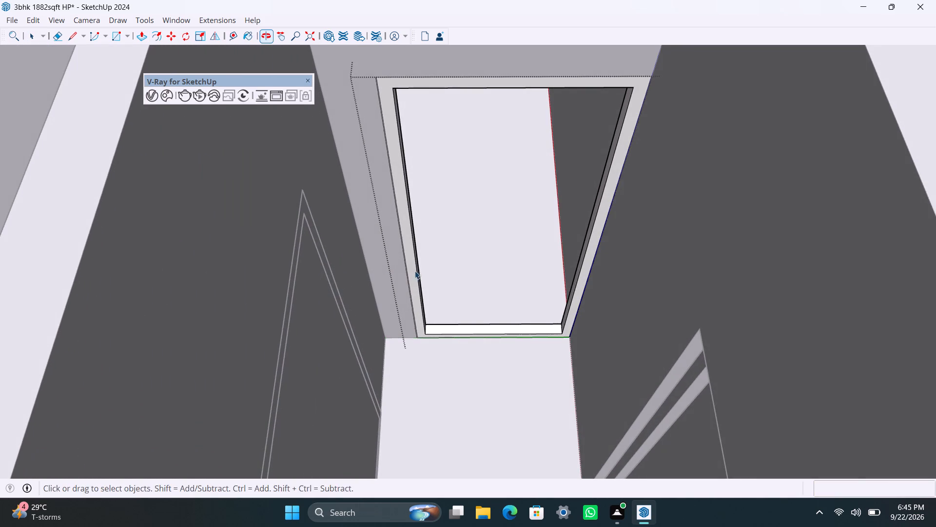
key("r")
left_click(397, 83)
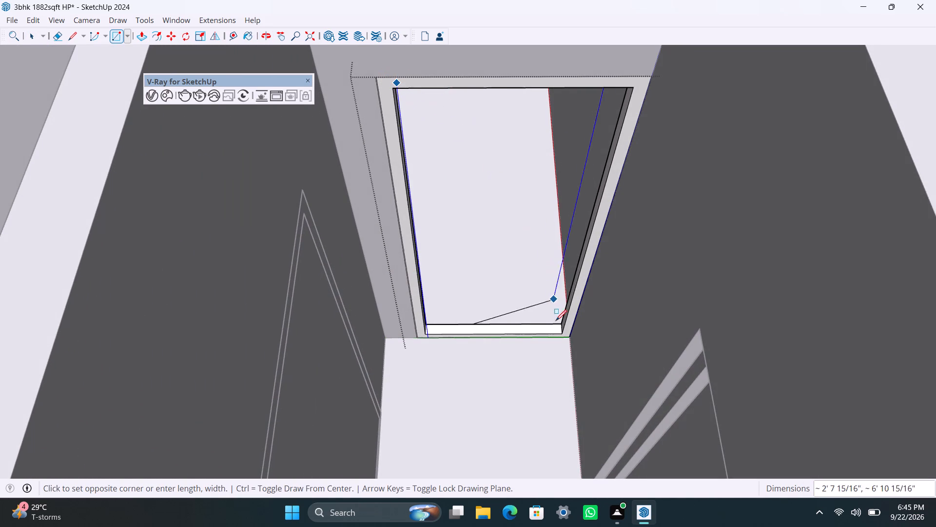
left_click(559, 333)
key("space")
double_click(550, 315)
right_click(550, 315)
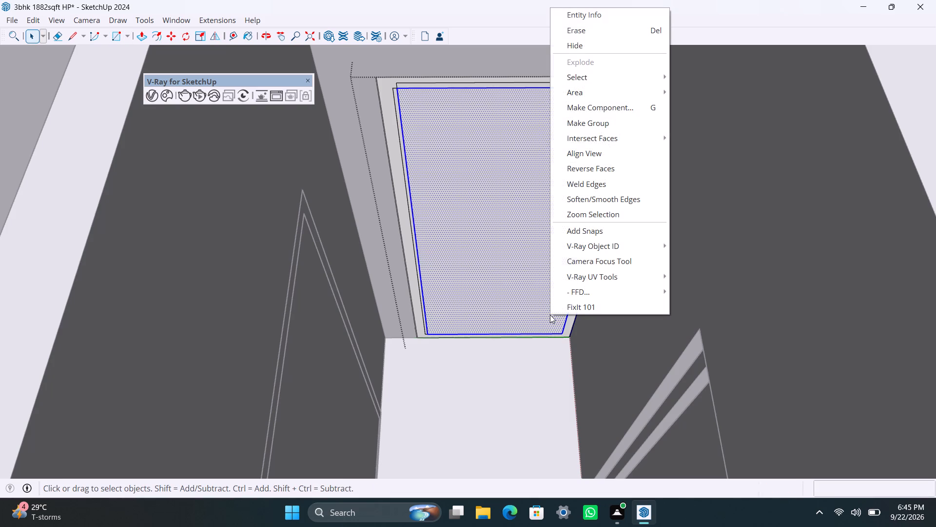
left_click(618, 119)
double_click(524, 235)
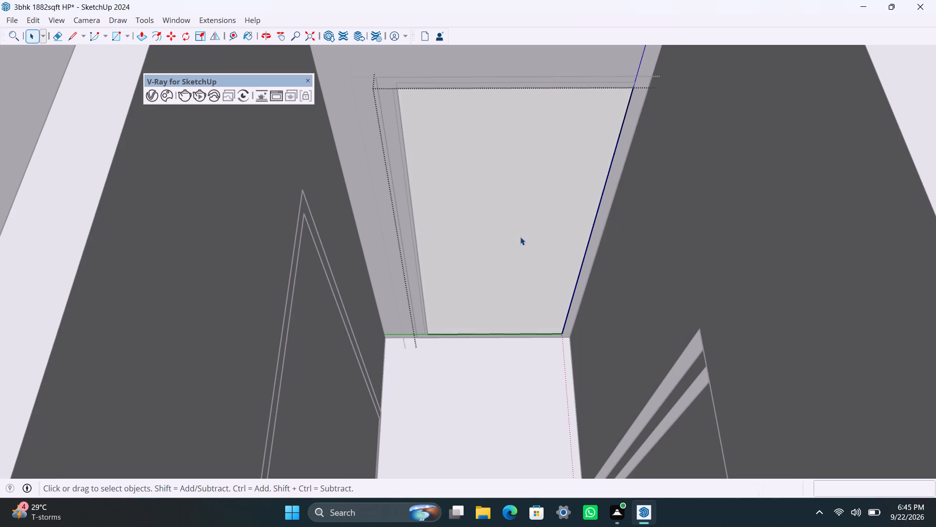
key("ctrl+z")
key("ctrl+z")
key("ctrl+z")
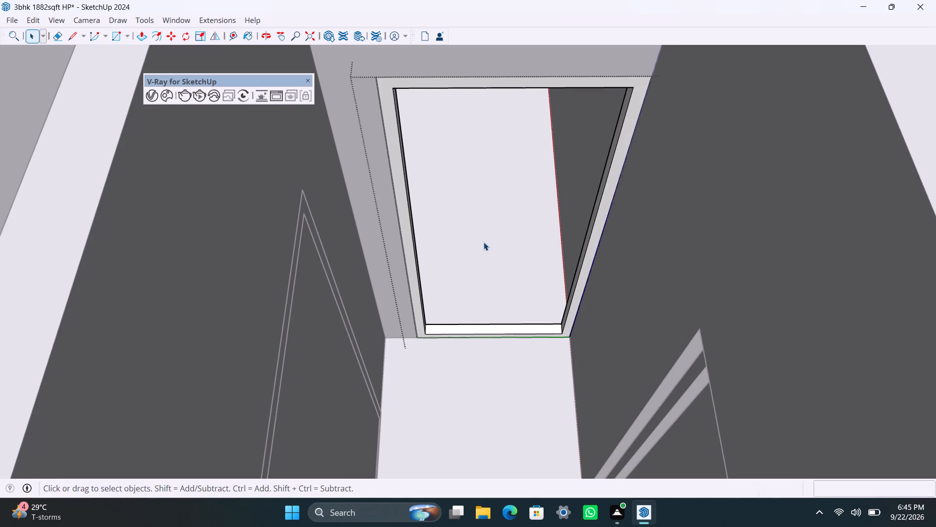
Draw a rectangle between opposite inner corners of the door frame and make it a group for the door panel.
key("r")
left_click_drag(393, 85, 392, 92)
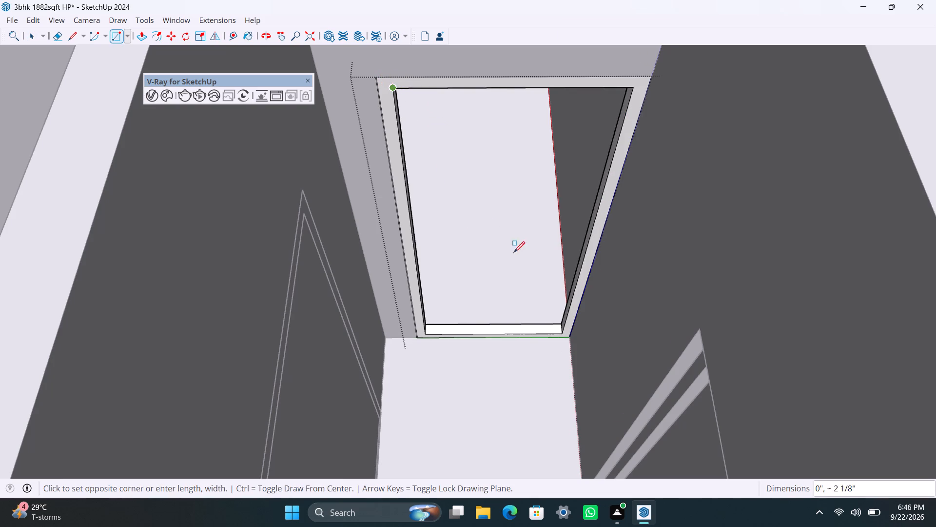
left_click(564, 332)
key("space")
double_click(549, 301)
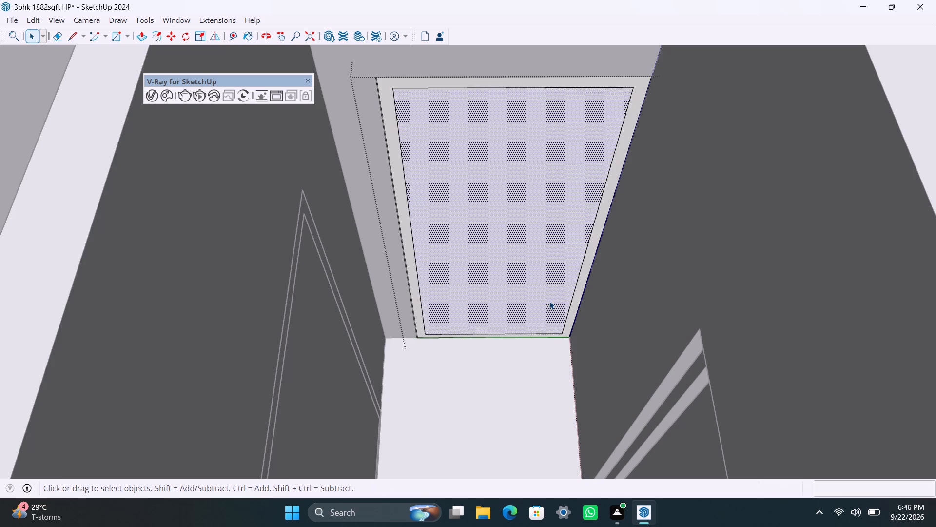
right_click(547, 302)
left_click(606, 130)
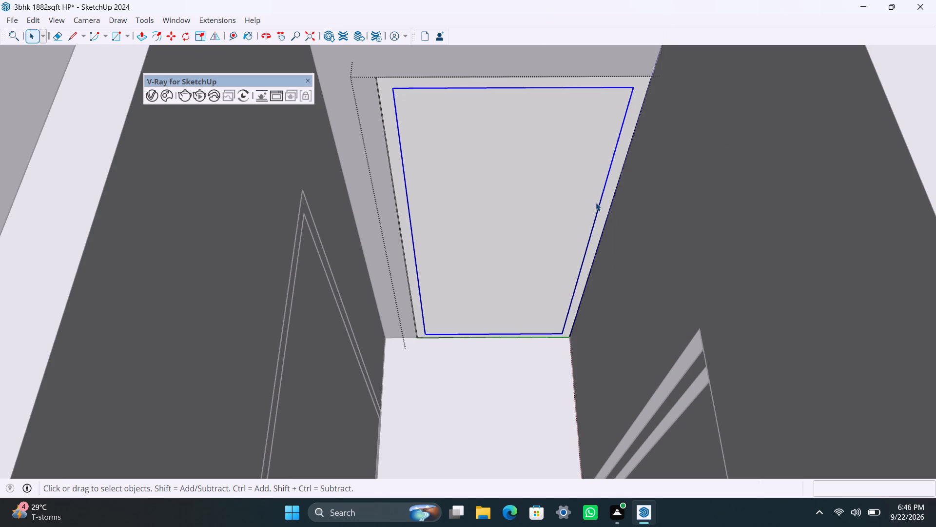
Open the door panel's group and Push/Pull its face 18 mm.
triple_click(525, 265)
key("p")
left_click(523, 264)
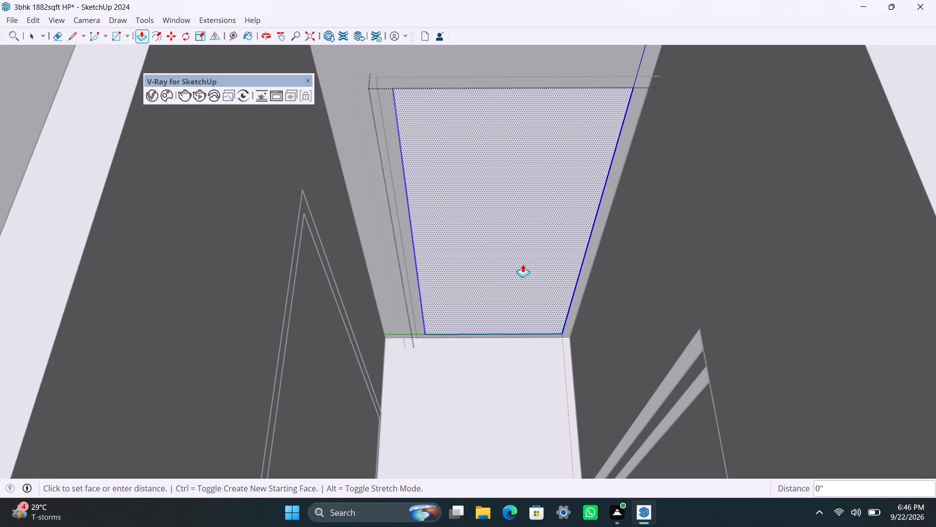
type("18mm")
key("Return")
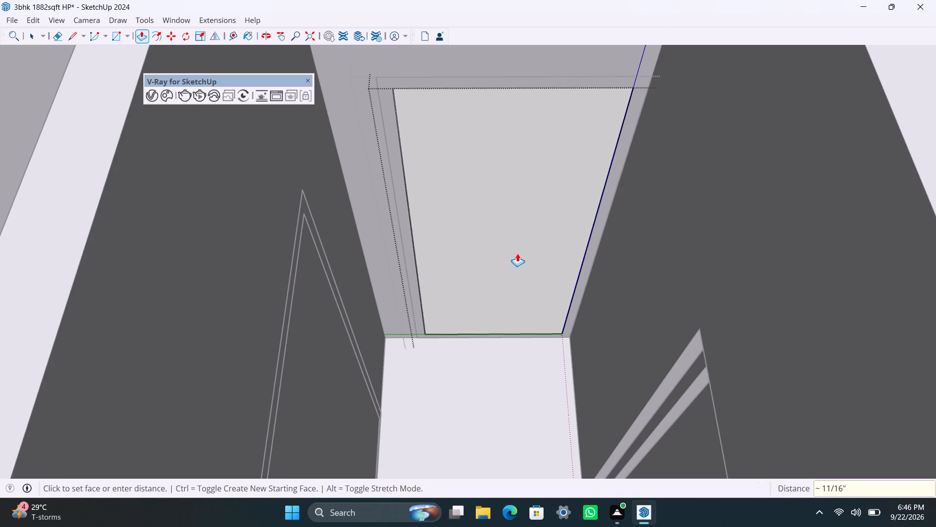
key("space")
Place a horizontal guide 4' below the door panel's top edge and another 8" above that guide.
key("t")
left_click(561, 82)
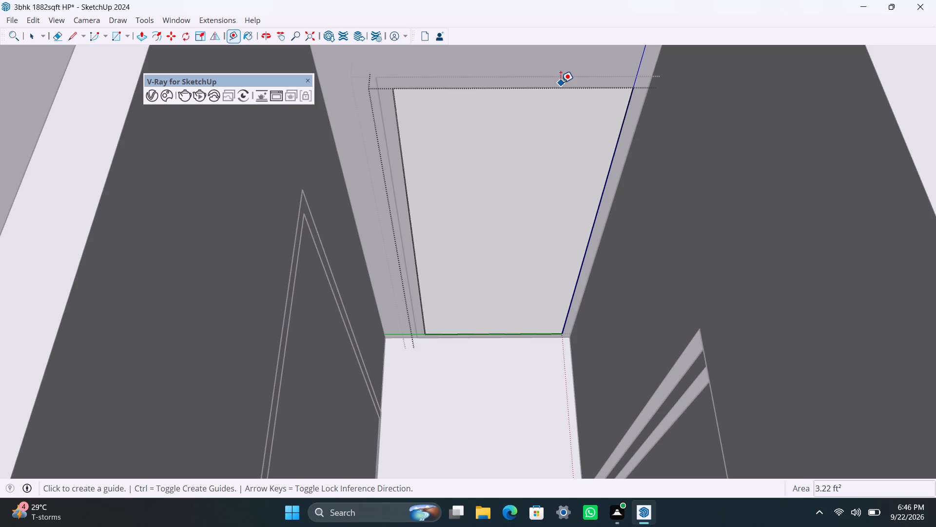
key("space")
key("t")
left_click(522, 86)
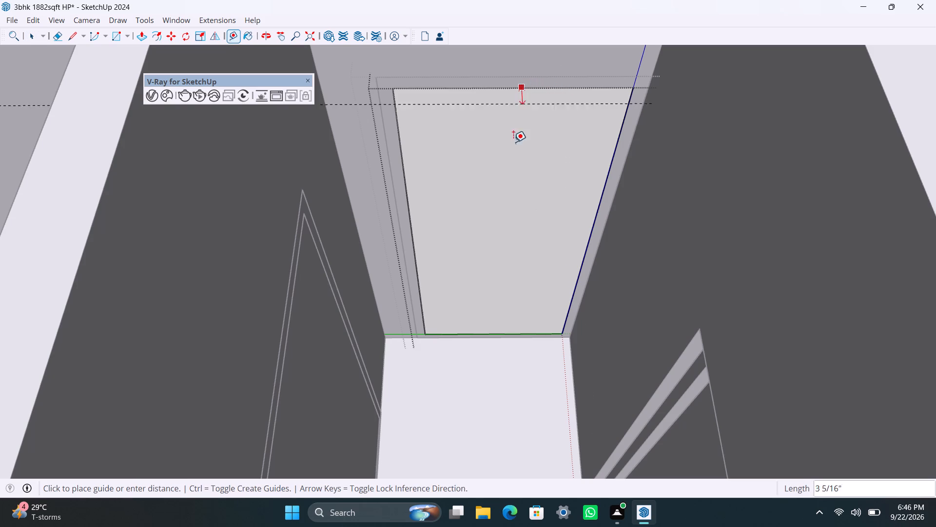
type("4'")
key("Return")
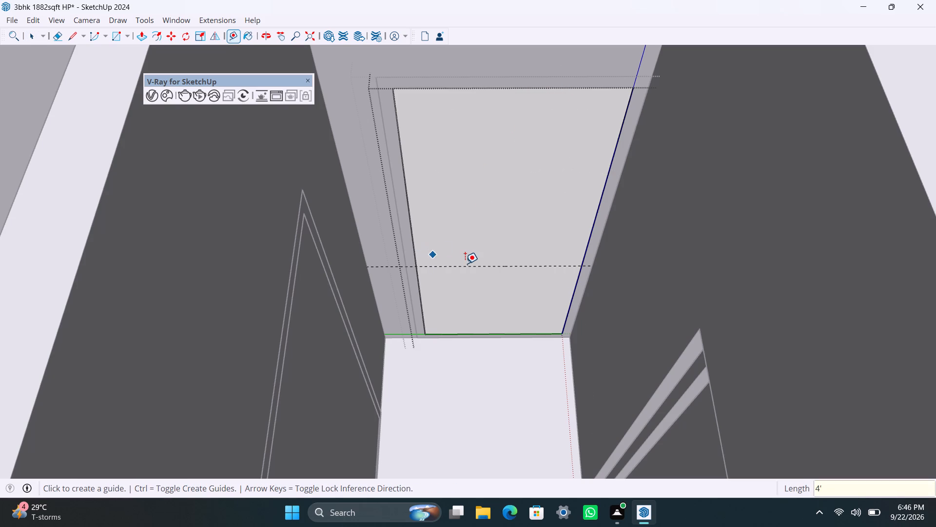
left_click(466, 264)
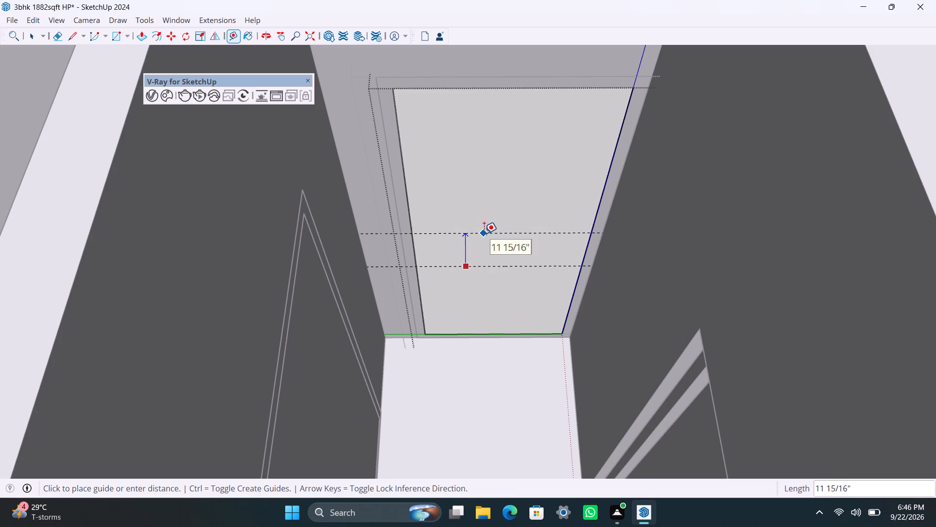
type("8\"")
key("Return")
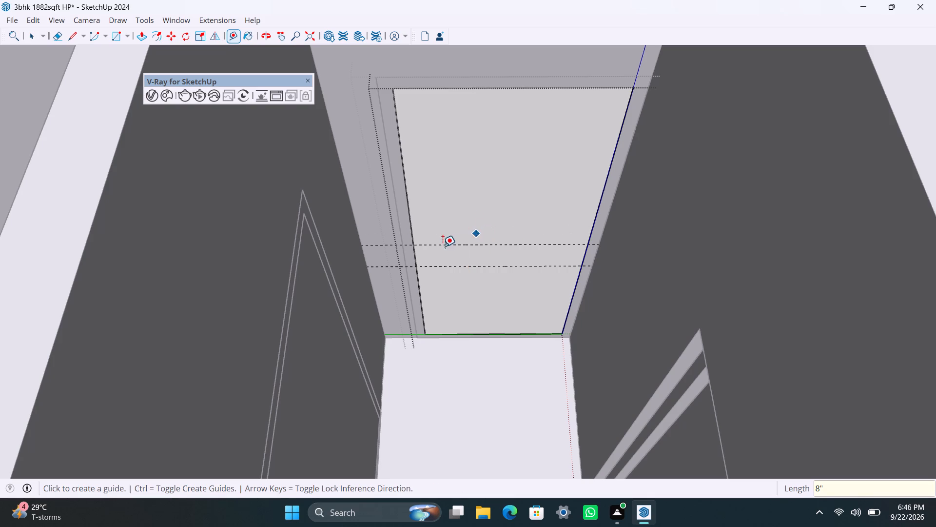
Place a vertical guide 6" in from the door panel's long edge away from the dark wall and another 1.5" further in.
left_click(410, 216)
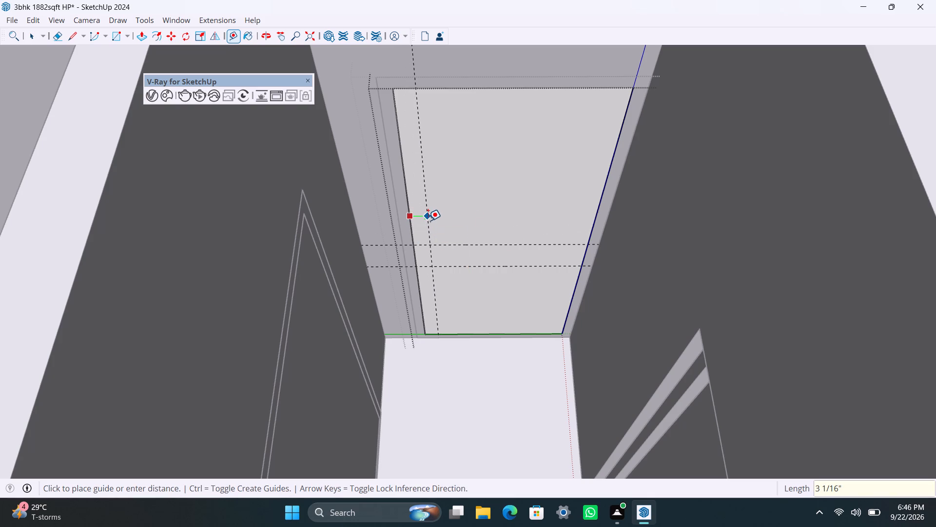
type("6\"")
key("Return")
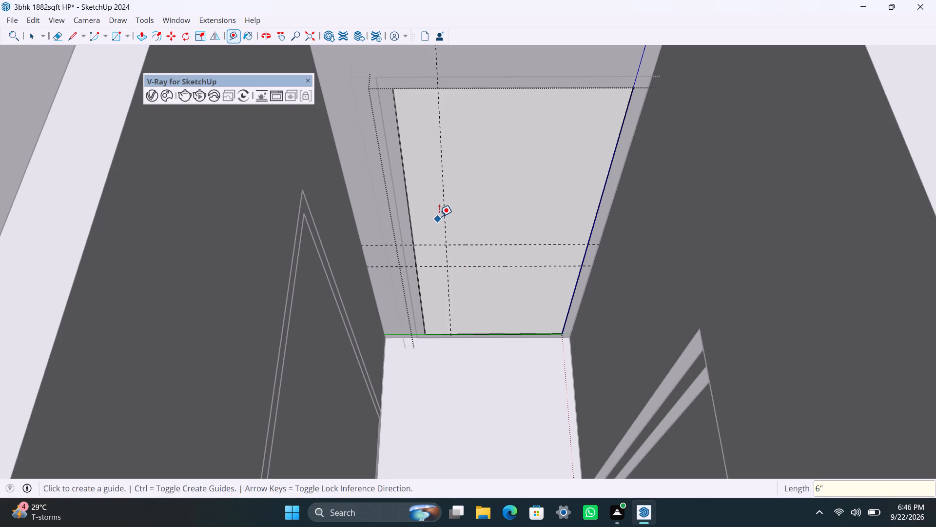
left_click(442, 209)
type("1.5\"")
key("Return")
key("space")
Draw a 1.5" by 8" handle rectangle between the guide intersections on the door panel and make it a group.
scroll(444, 239, "up", 3)
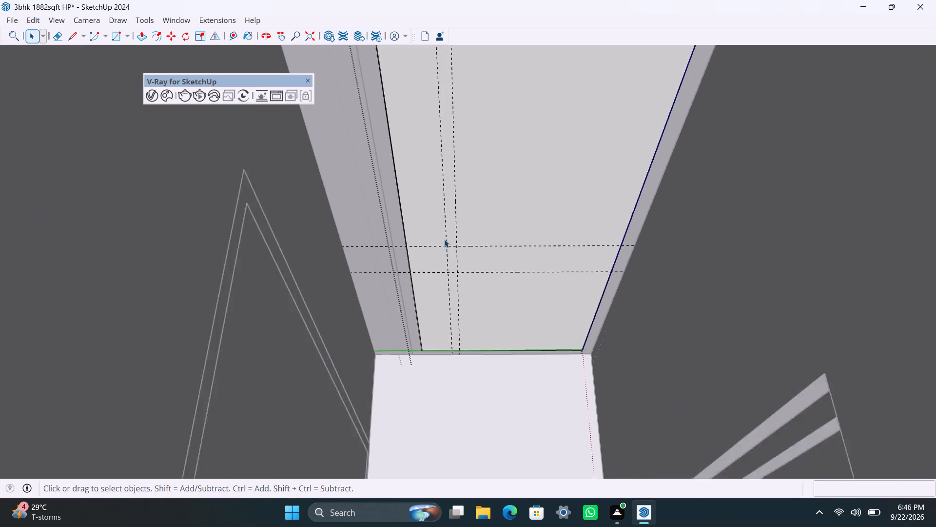
scroll(444, 239, "up", 2)
key("r")
left_click(460, 243)
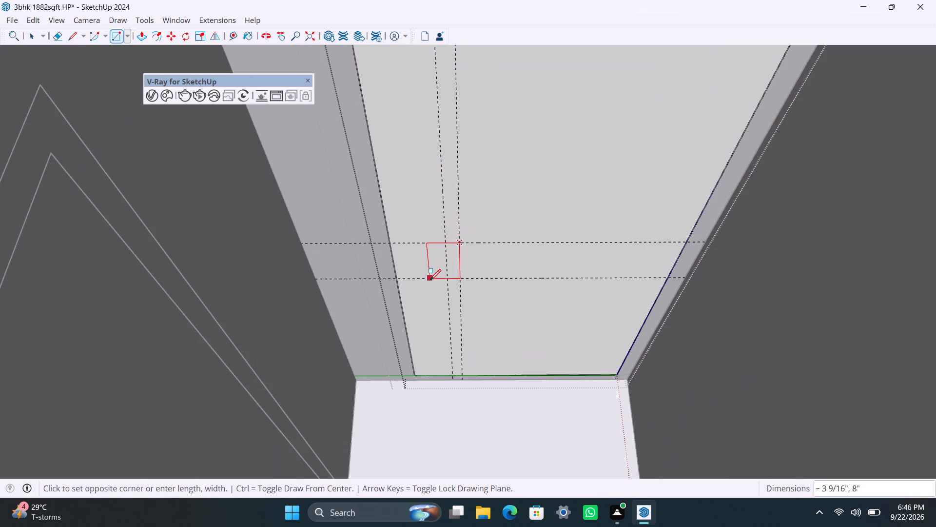
left_click(445, 280)
key("space")
double_click(457, 270)
right_click(455, 270)
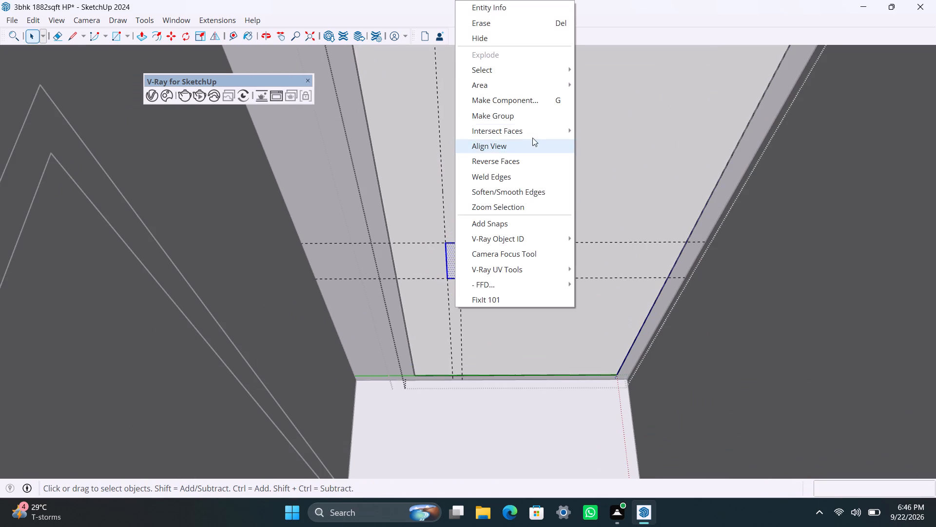
left_click(532, 120)
Open the handle rectangle's group and Push/Pull its face 0.5" out from the door panel.
scroll(462, 258, "up", 5)
triple_click(447, 268)
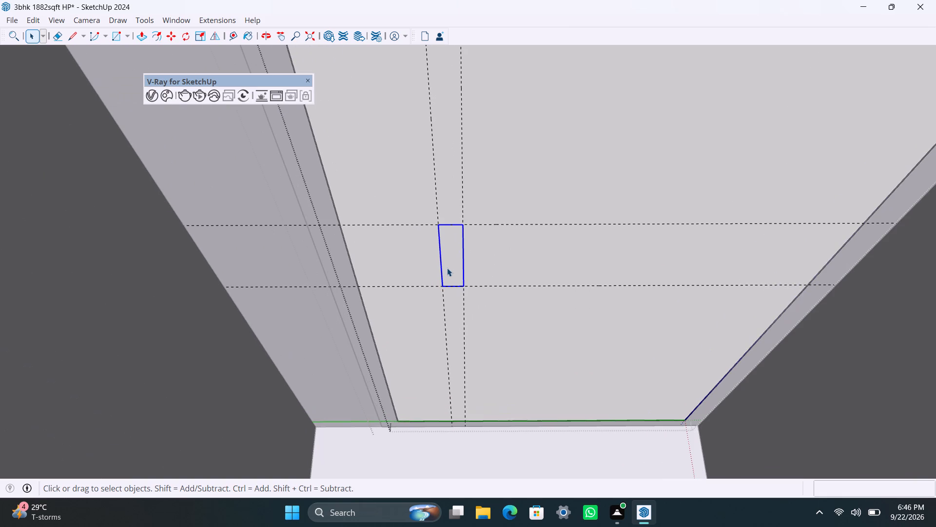
key("p")
left_click(450, 265)
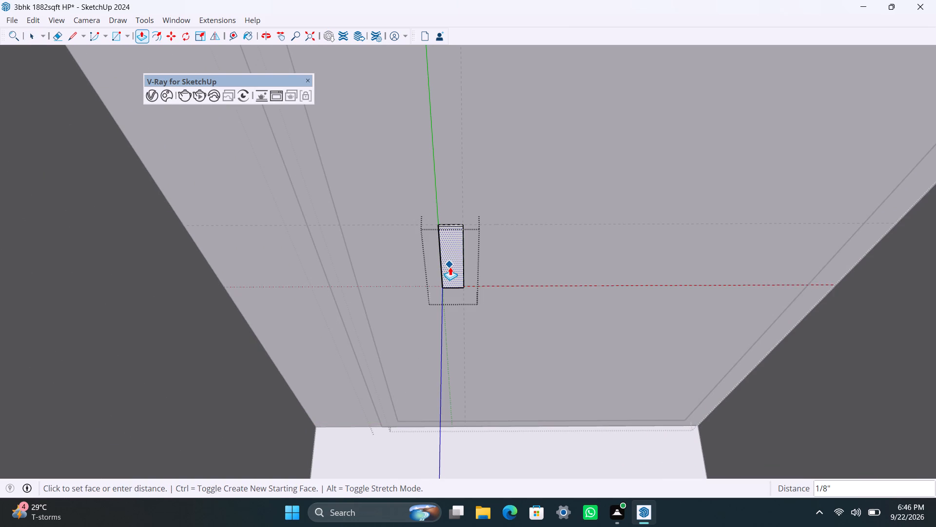
type("0.5\"")
key("Return")
key("space")
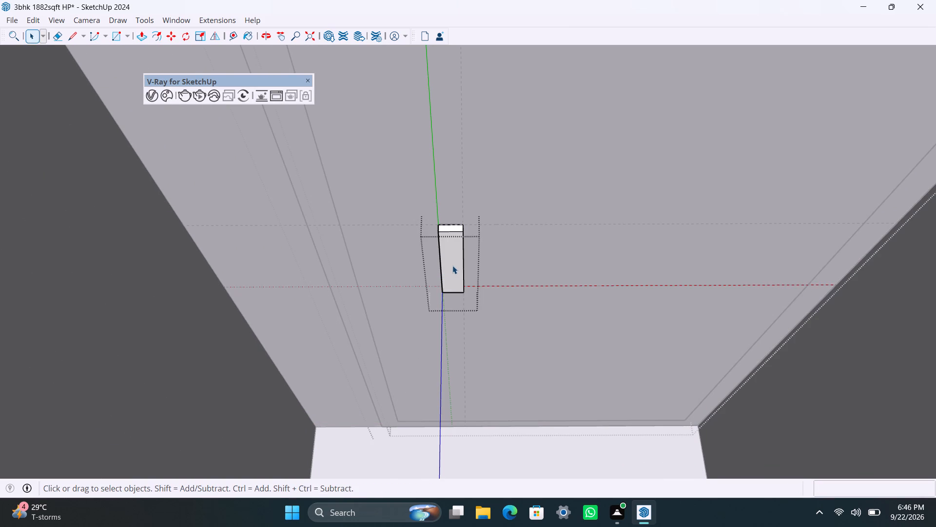
Save the model.
scroll(453, 265, "down", 5)
key("ctrl+s")
key("space")
Delete all guides in the model and close the open handle, door and house groups.
scroll(447, 270, "down", 4)
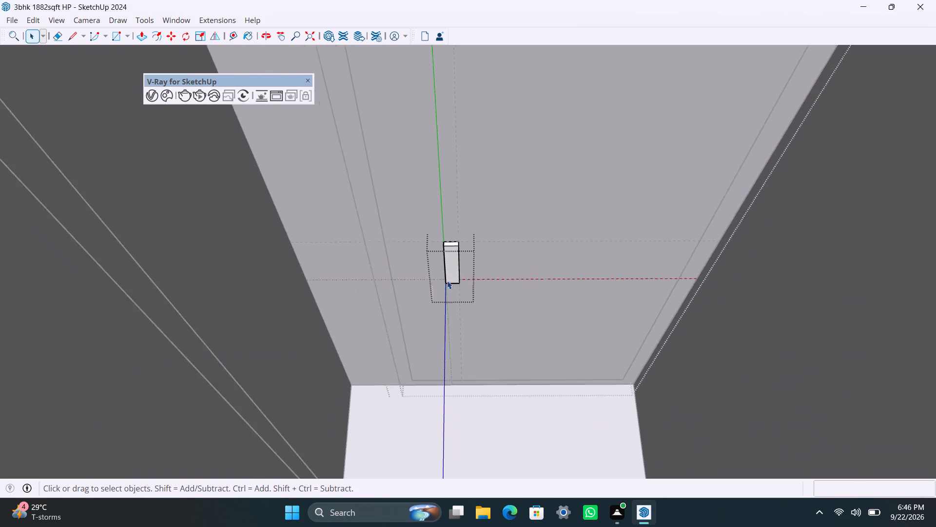
scroll(447, 281, "down", 20)
scroll(447, 281, "down", 8)
triple_click(184, 285)
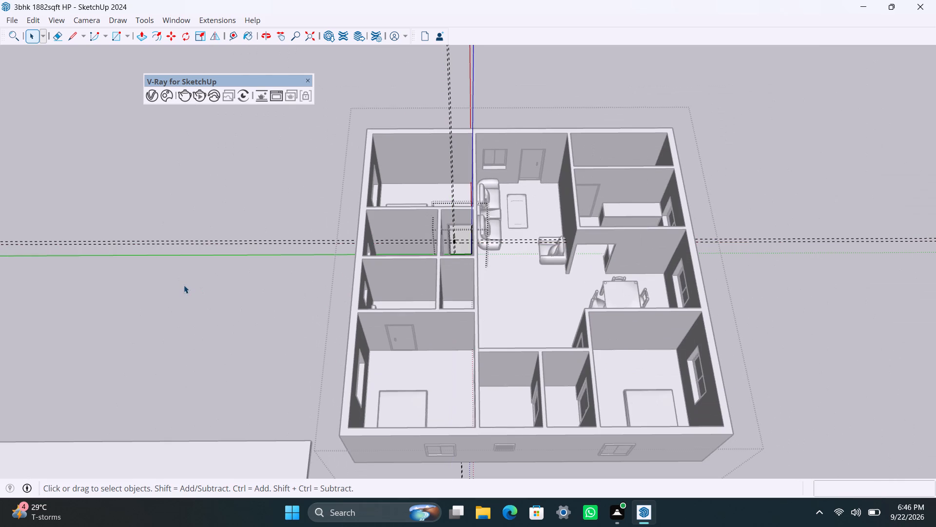
left_click(184, 285)
left_click(31, 15)
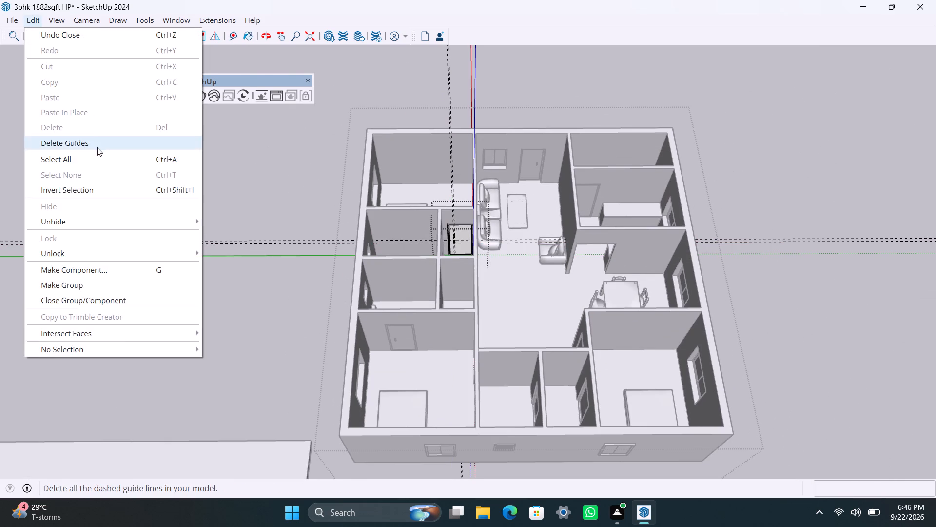
left_click(97, 147)
scroll(209, 207, "down", 4)
left_click(651, 178)
double_click(658, 199)
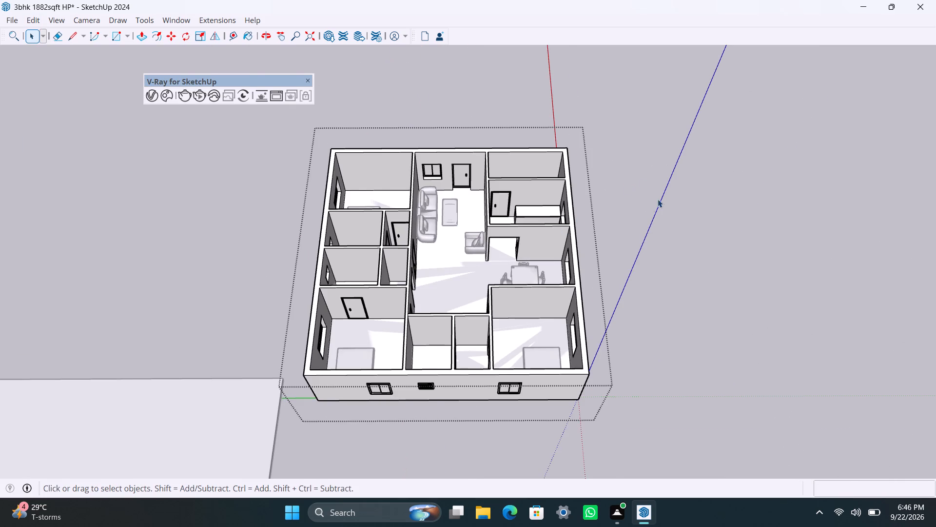
Examine the whole house from above to review its rooms, doors and furniture.
scroll(453, 271, "up", 5)
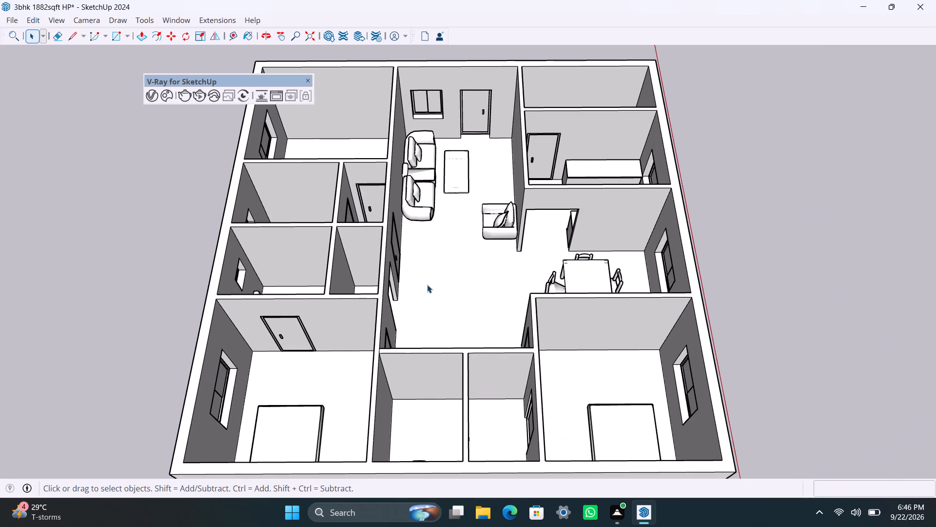
scroll(437, 273, "down", 2)
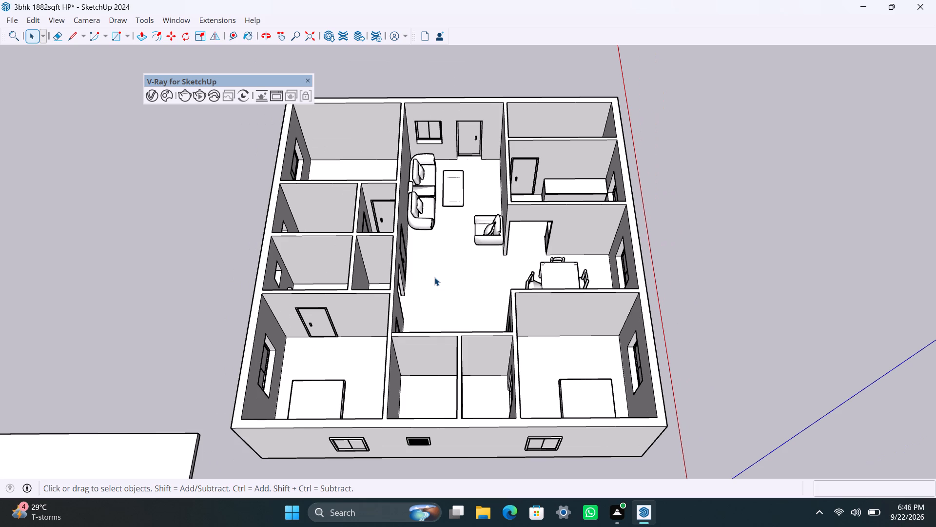
scroll(436, 279, "down", 3)
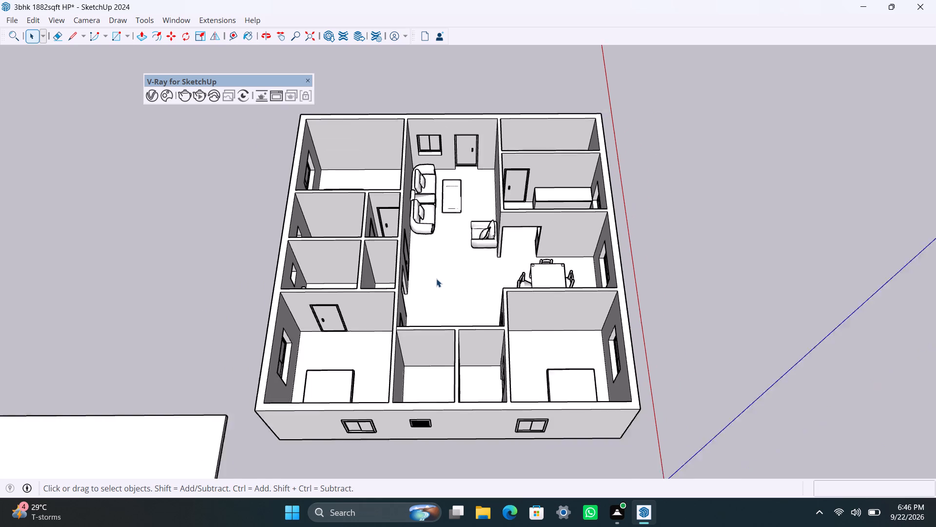
middle_click_drag(436, 281, 427, 363)
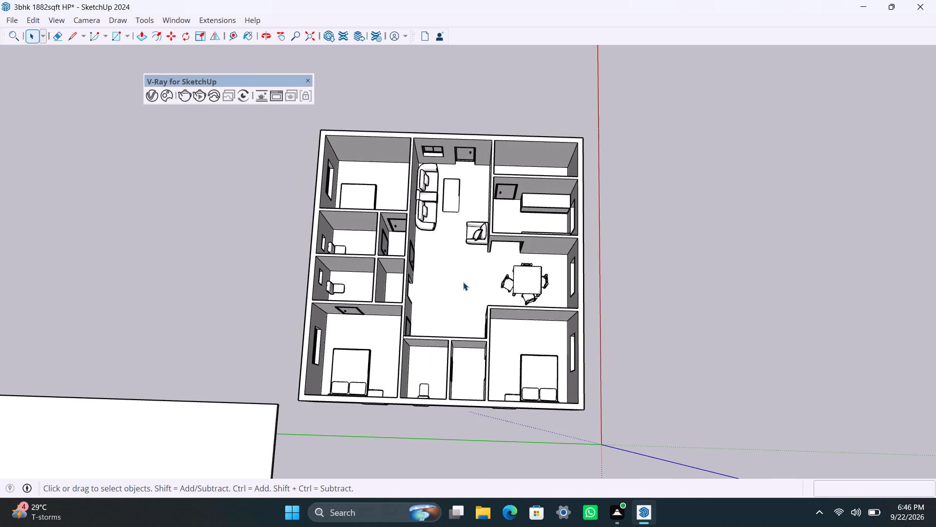
scroll(463, 282, "up", 3)
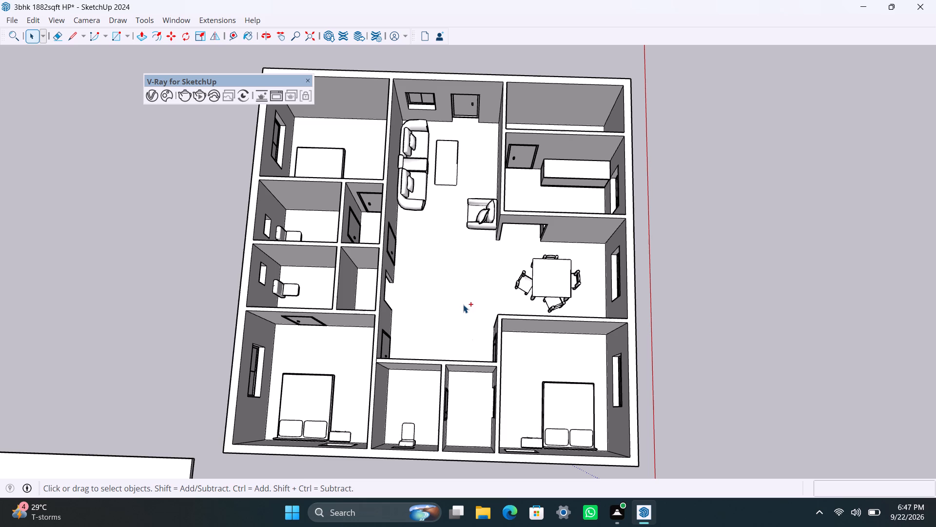
Save the model.
key("ctrl+s")
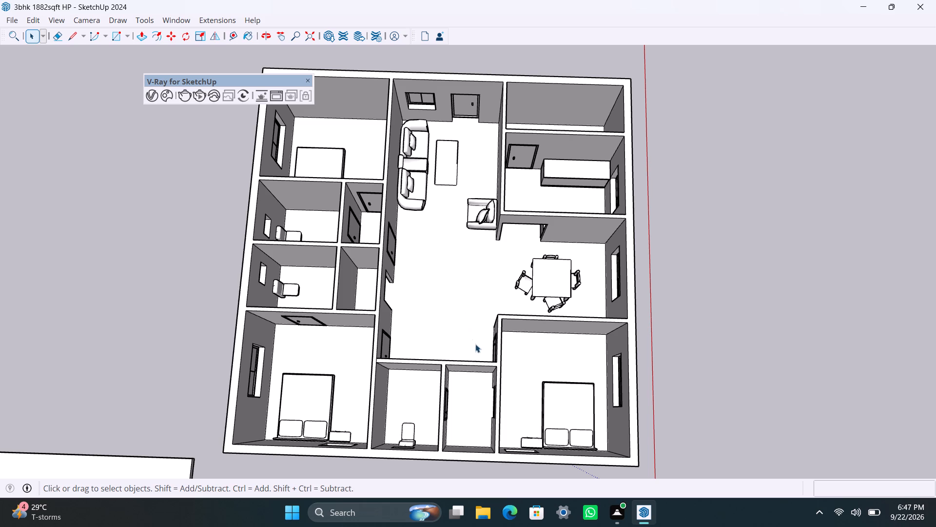
Draw a full-height rectangle about 8' 8" by 10' on the bedroom wall shared with the dining area, ending at the window-side floor corner.
scroll(481, 417, "up", 2)
scroll(464, 408, "down", 2)
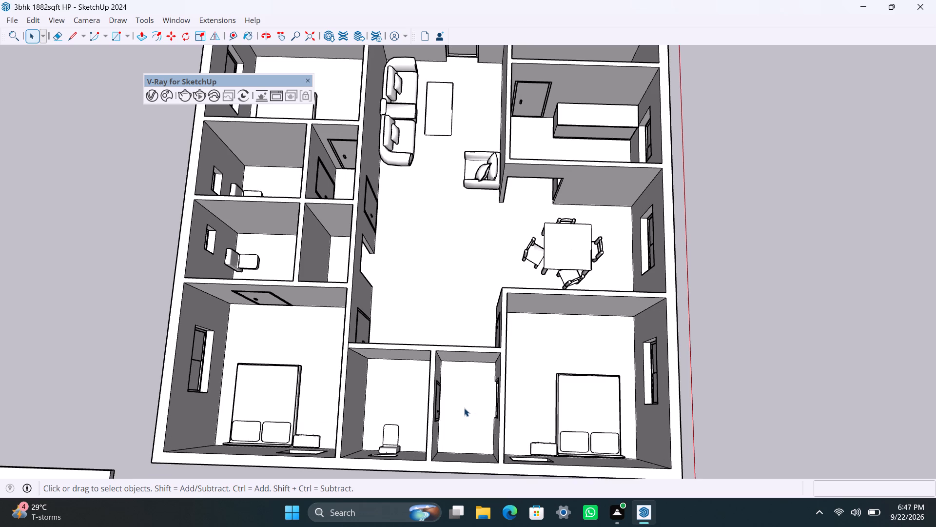
scroll(515, 389, "up", 1)
middle_click_drag(523, 384, 517, 375)
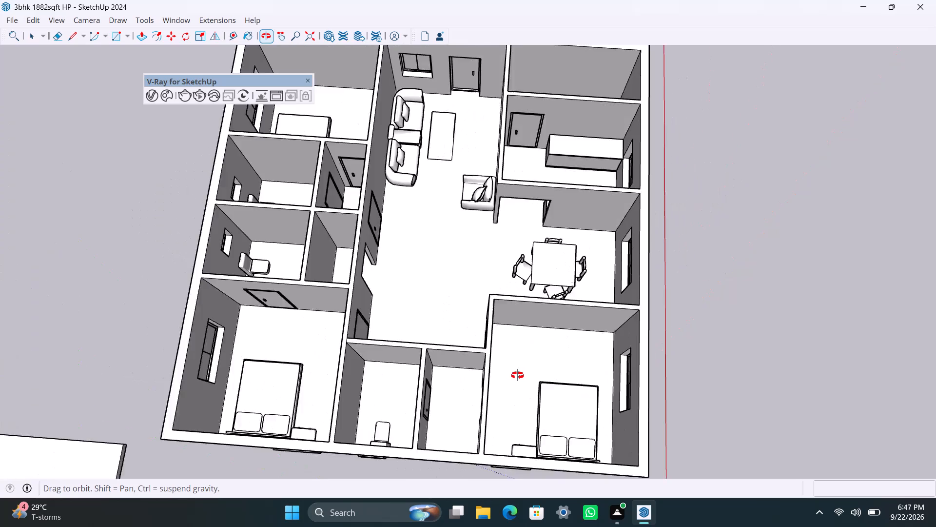
middle_click_drag(517, 375, 514, 343)
scroll(577, 332, "up", 3)
middle_click_drag(564, 339, 542, 297)
triple_click(548, 287)
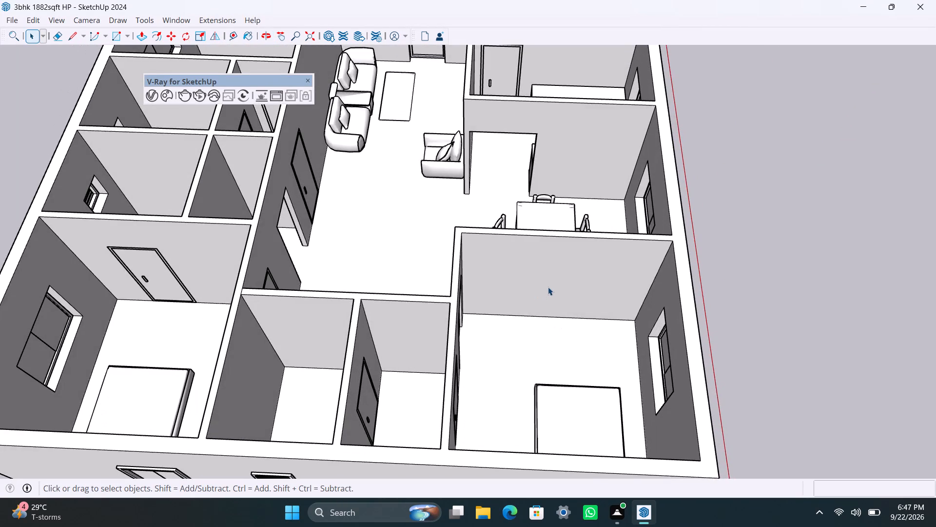
scroll(540, 297, "up", 2)
left_click(541, 304)
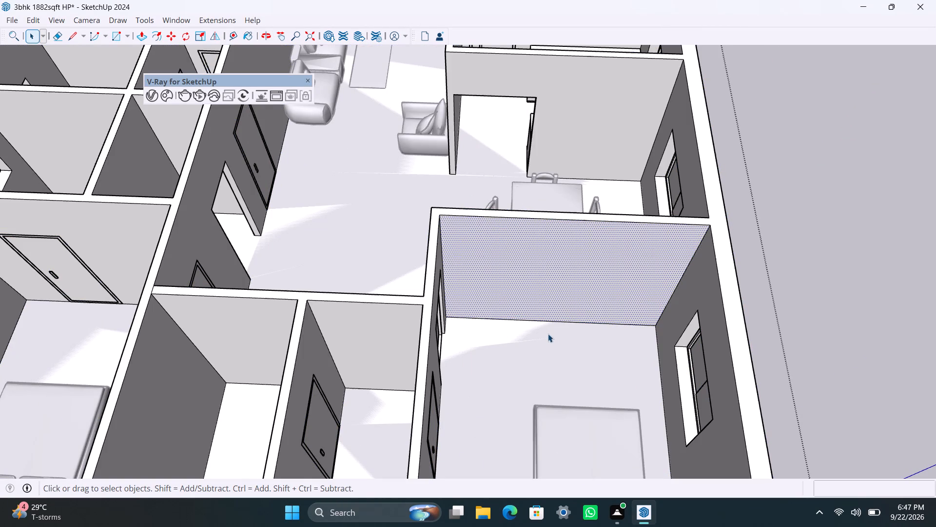
key("r")
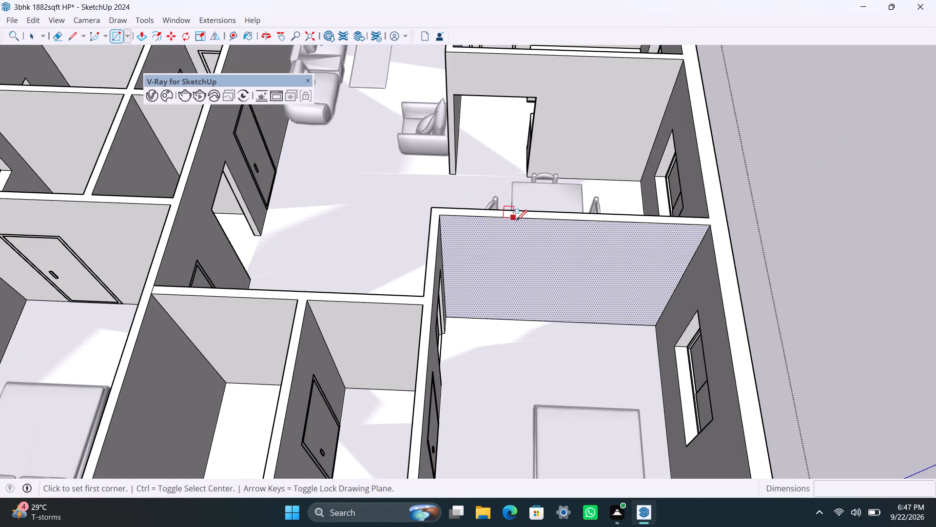
left_click(508, 221)
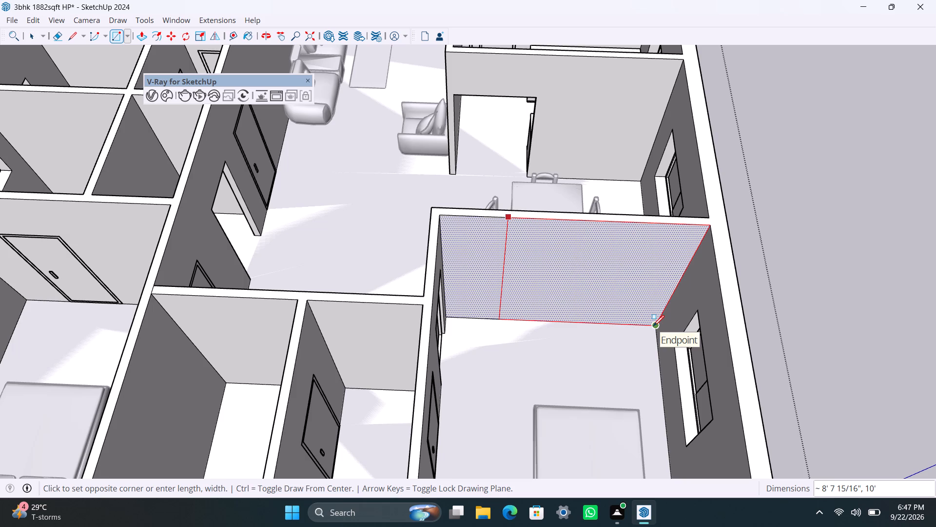
left_click(653, 326)
key("space")
Make the rectangle on the bedroom wall and its edges into a group.
double_click(544, 284)
right_click(543, 283)
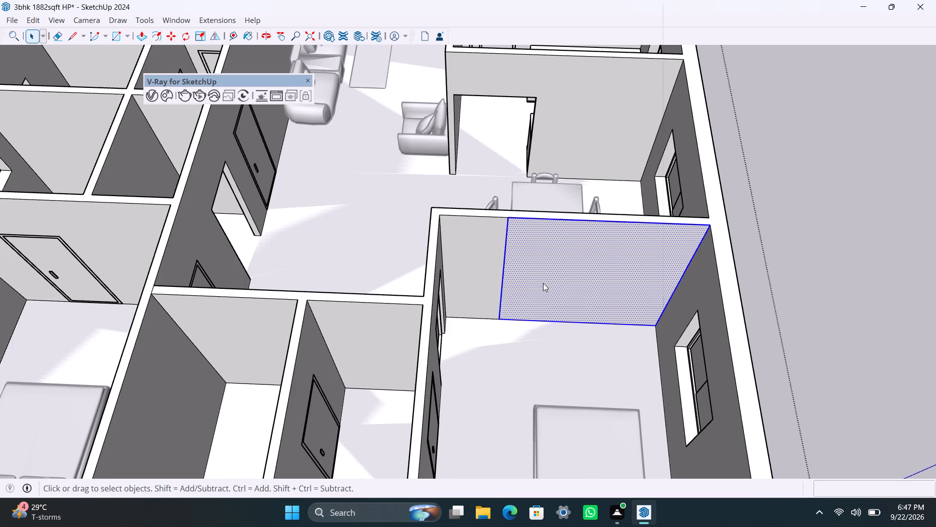
left_click(614, 115)
Open the wall rectangle's group and Push/Pull its face 2' into the bedroom as a wardrobe box.
triple_click(638, 263)
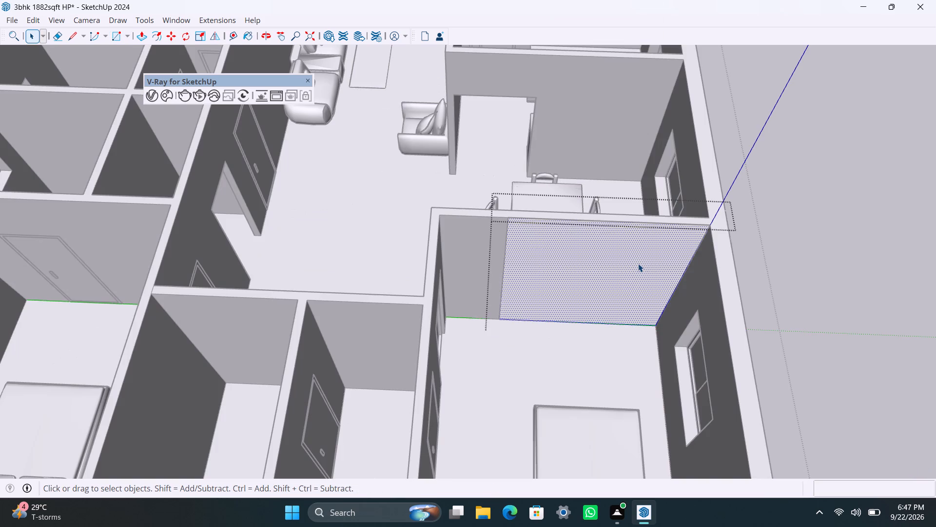
key("p")
left_click(638, 263)
type("2'")
key("Return")
key("space")
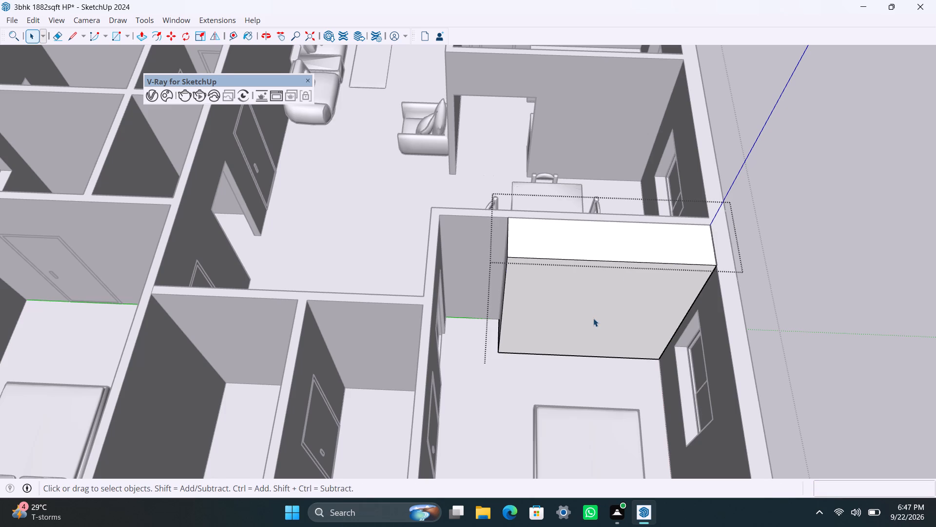
Offset the front face outline of the wardrobe box inward by 2.5 mm.
scroll(592, 317, "down", 2)
middle_click_drag(577, 322, 562, 274)
left_click(562, 273)
scroll(560, 274, "up", 2)
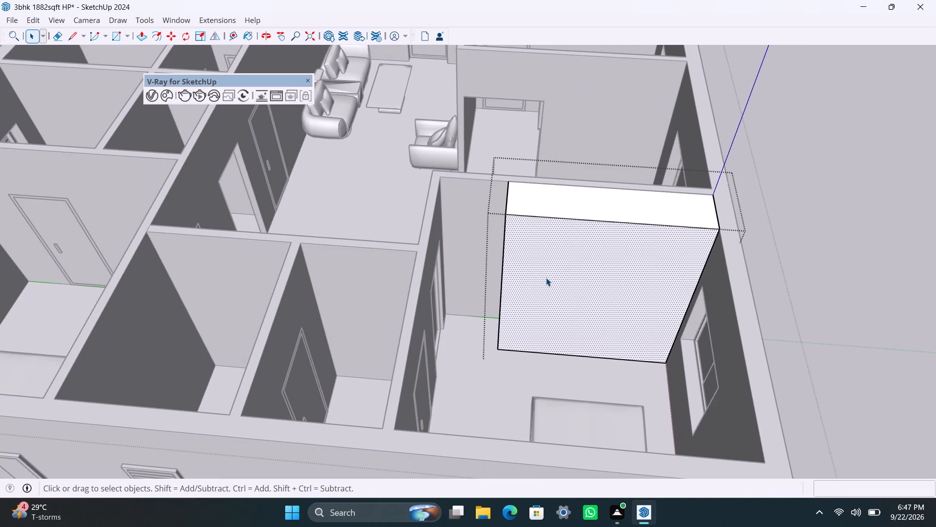
key("f")
left_click(536, 275)
key("2")
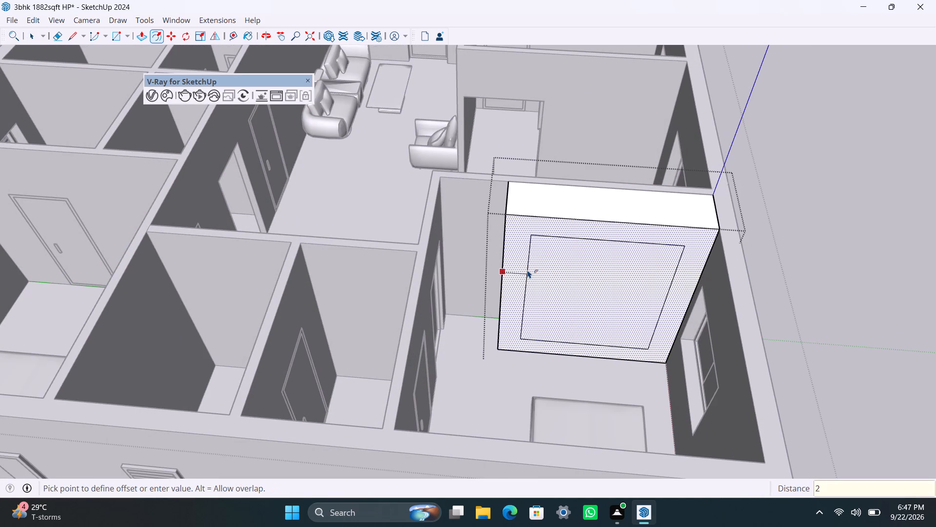
type(".5mm")
key("Return")
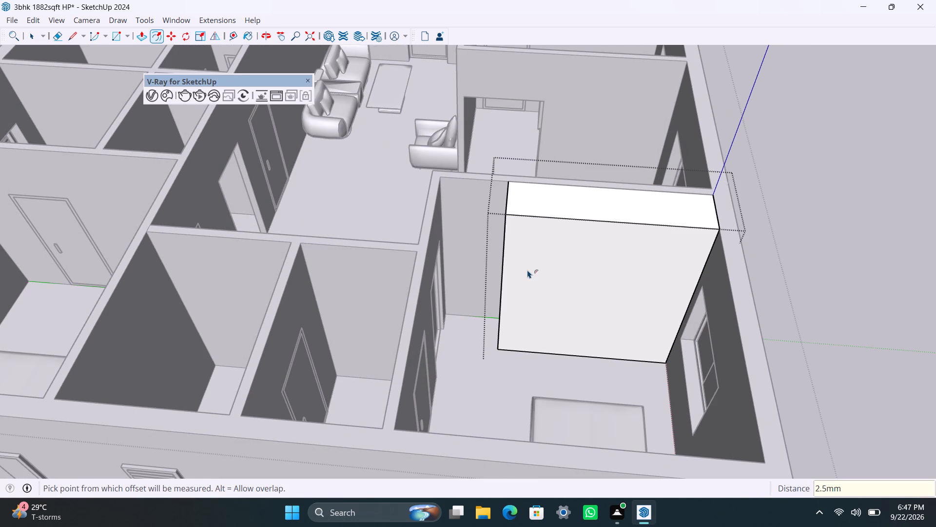
Offset the wardrobe's front face outline inward by 18 mm.
left_click(549, 254)
key("1")
type("8mm")
key("Return")
key("space")
Delete the inner front face so the wardrobe box is open at the front.
left_click(558, 288)
scroll(557, 288, "up", 2)
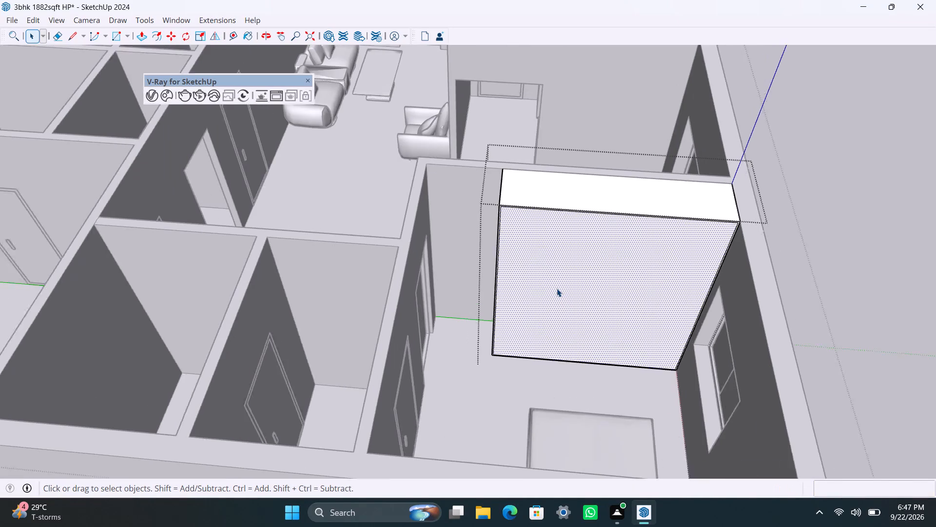
scroll(557, 288, "up", 2)
key("Delete")
scroll(531, 352, "up", 2)
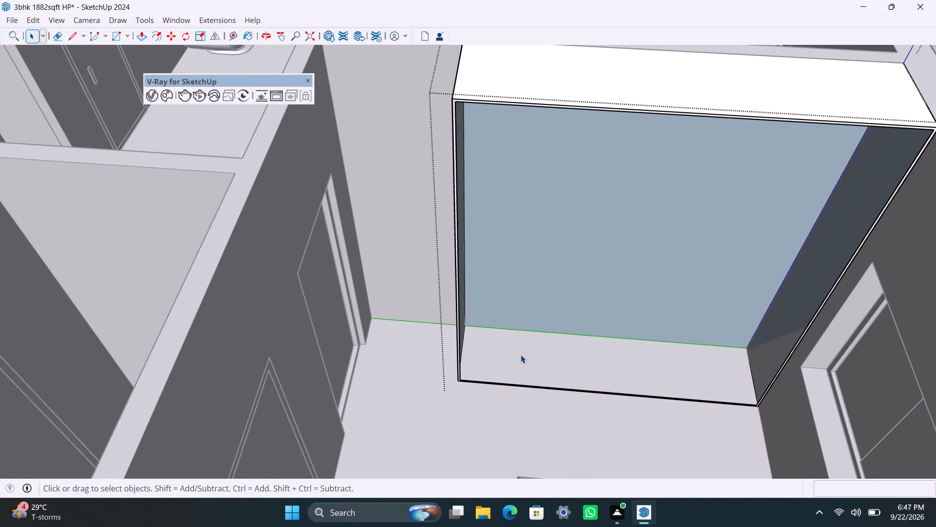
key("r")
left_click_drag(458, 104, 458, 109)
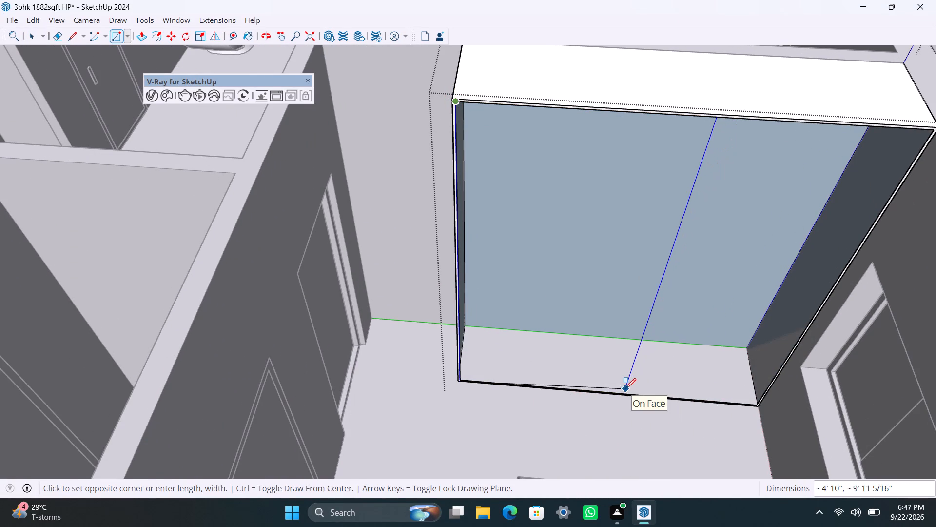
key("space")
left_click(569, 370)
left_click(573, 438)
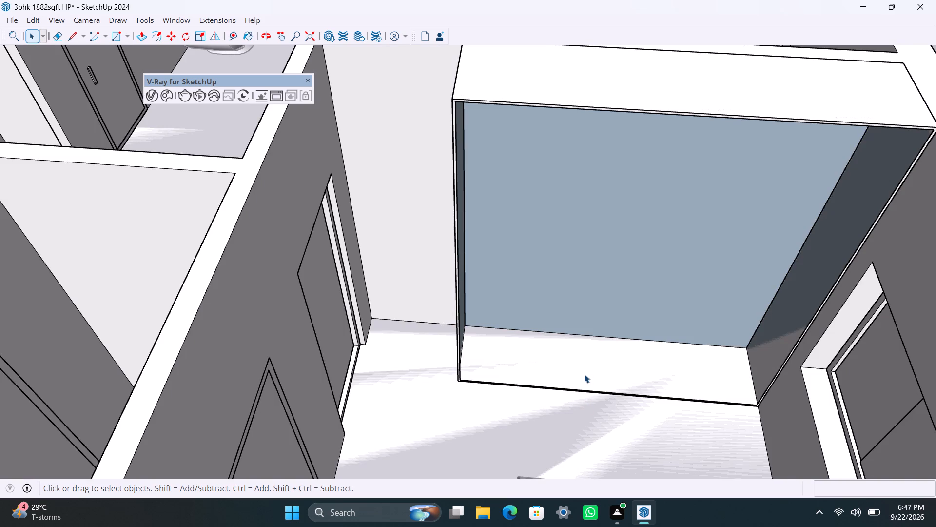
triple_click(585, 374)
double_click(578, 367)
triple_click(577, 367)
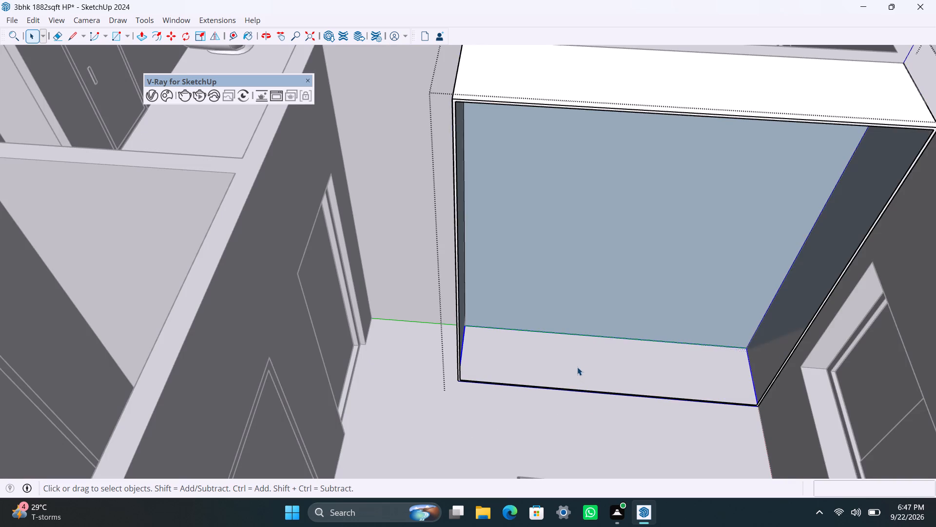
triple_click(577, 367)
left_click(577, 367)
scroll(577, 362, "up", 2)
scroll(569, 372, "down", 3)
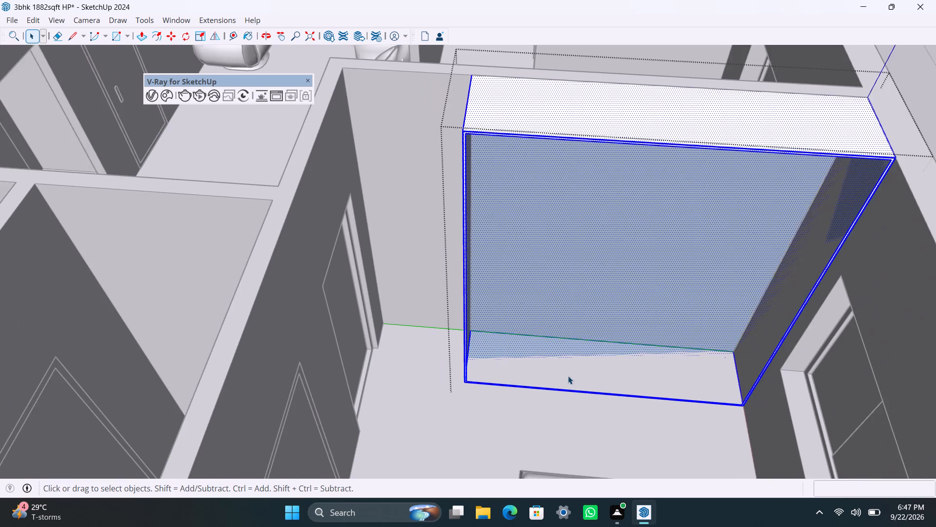
Make the wardrobe's bottom face and its edges into a separate group.
left_click(564, 374)
scroll(541, 394, "up", 3)
middle_click_drag(543, 399, 530, 353)
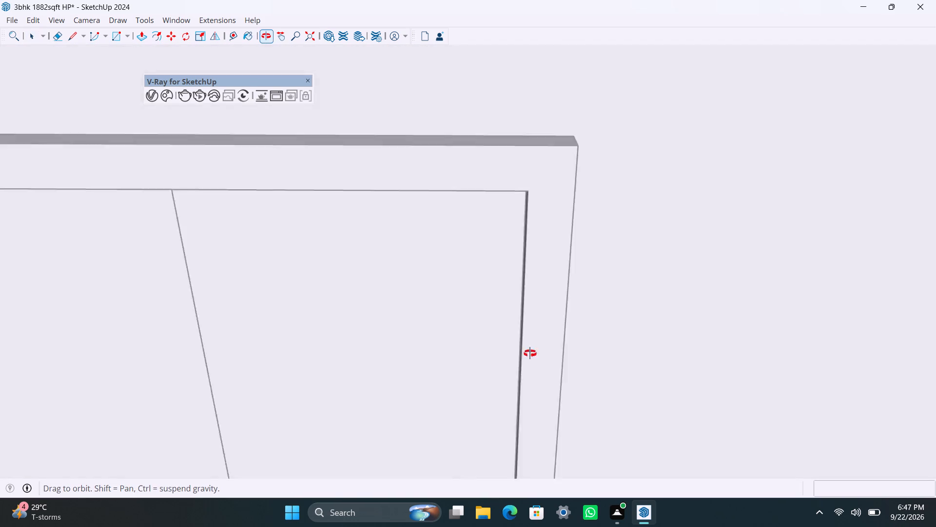
middle_click_drag(530, 353, 517, 379)
scroll(526, 377, "up", 6)
left_click(536, 349)
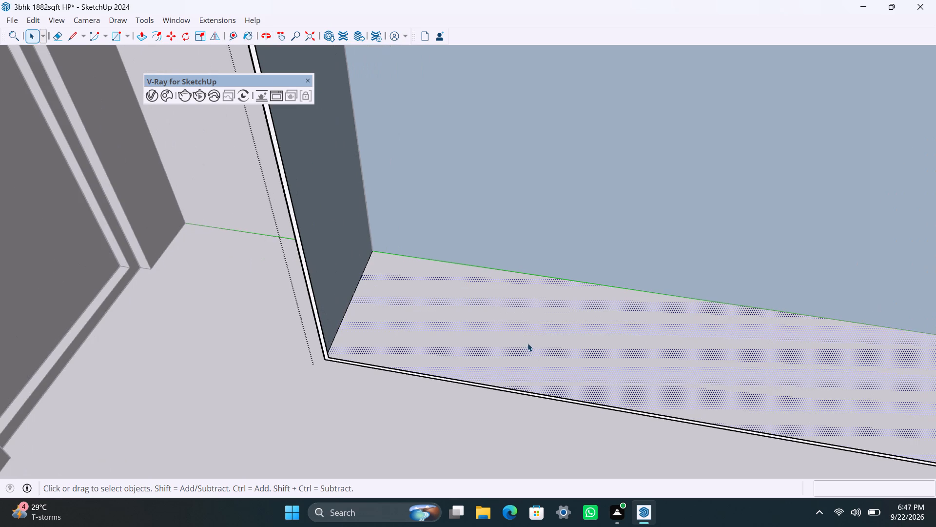
double_click(373, 269)
right_click(372, 271)
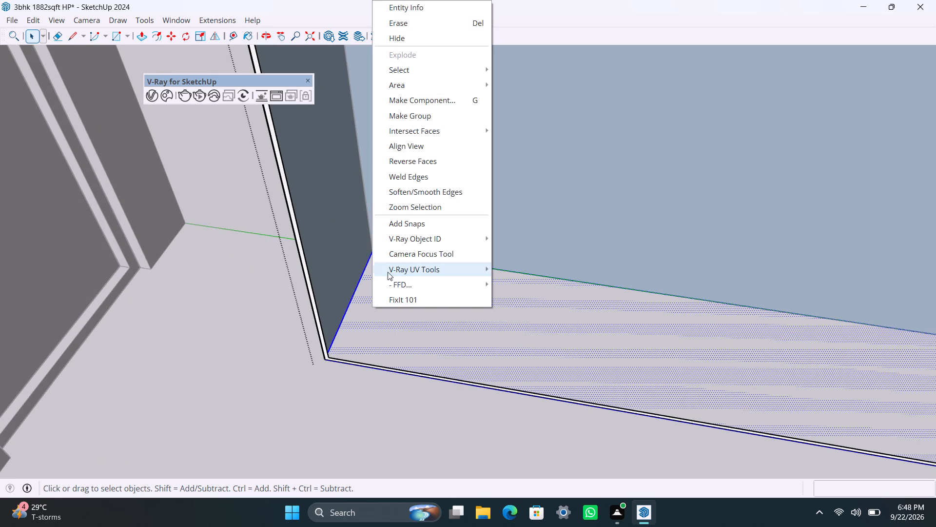
left_click(417, 118)
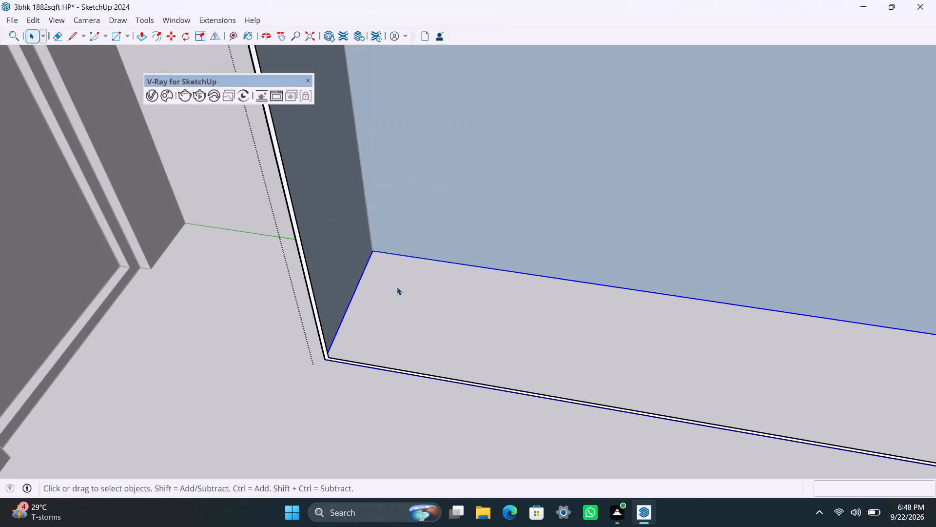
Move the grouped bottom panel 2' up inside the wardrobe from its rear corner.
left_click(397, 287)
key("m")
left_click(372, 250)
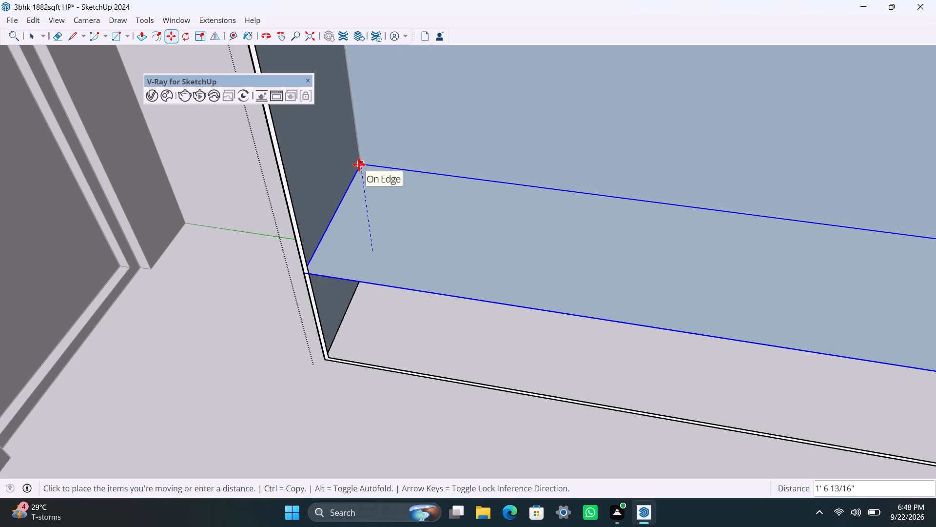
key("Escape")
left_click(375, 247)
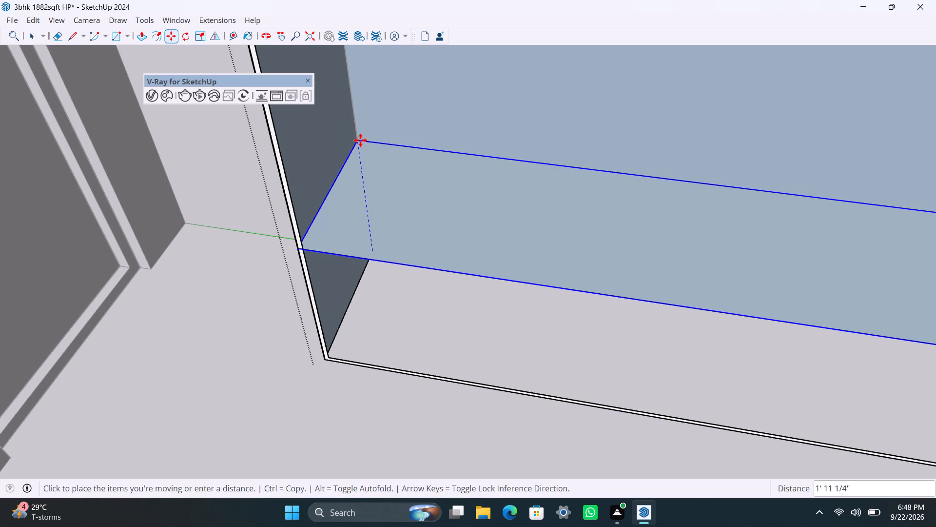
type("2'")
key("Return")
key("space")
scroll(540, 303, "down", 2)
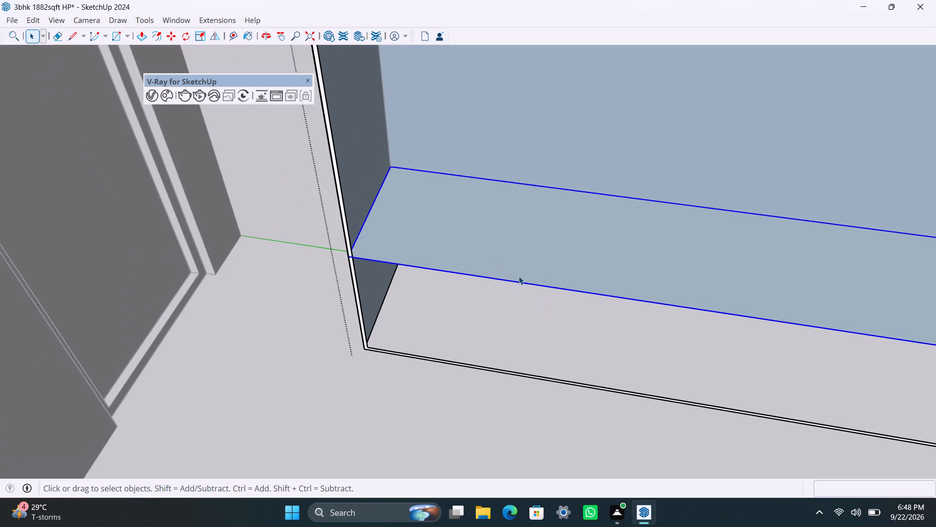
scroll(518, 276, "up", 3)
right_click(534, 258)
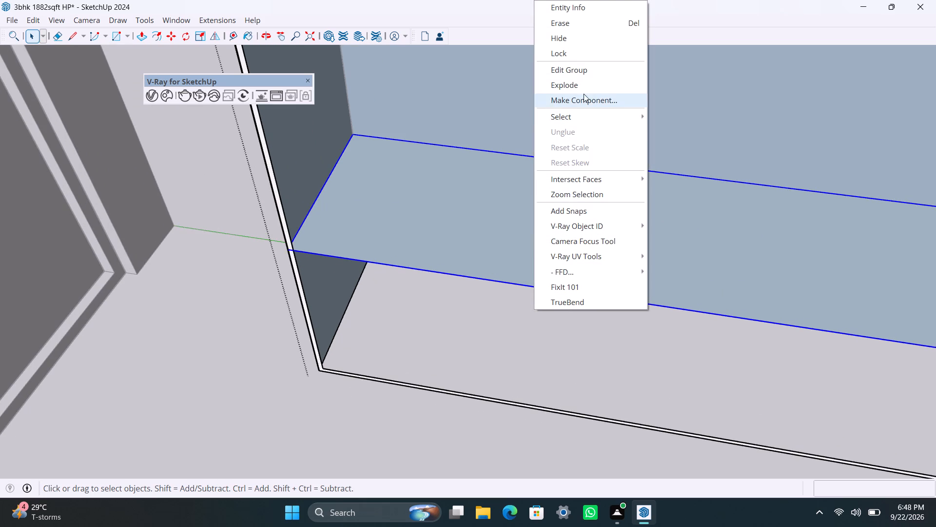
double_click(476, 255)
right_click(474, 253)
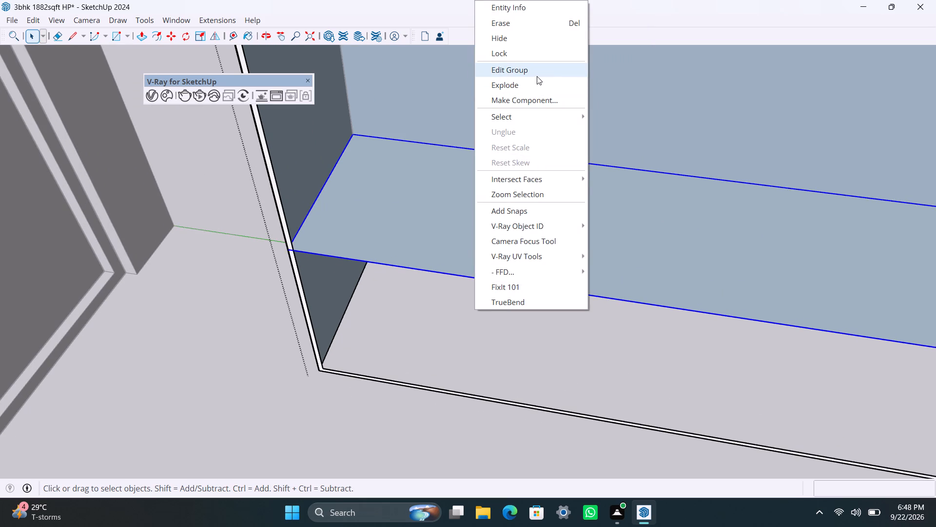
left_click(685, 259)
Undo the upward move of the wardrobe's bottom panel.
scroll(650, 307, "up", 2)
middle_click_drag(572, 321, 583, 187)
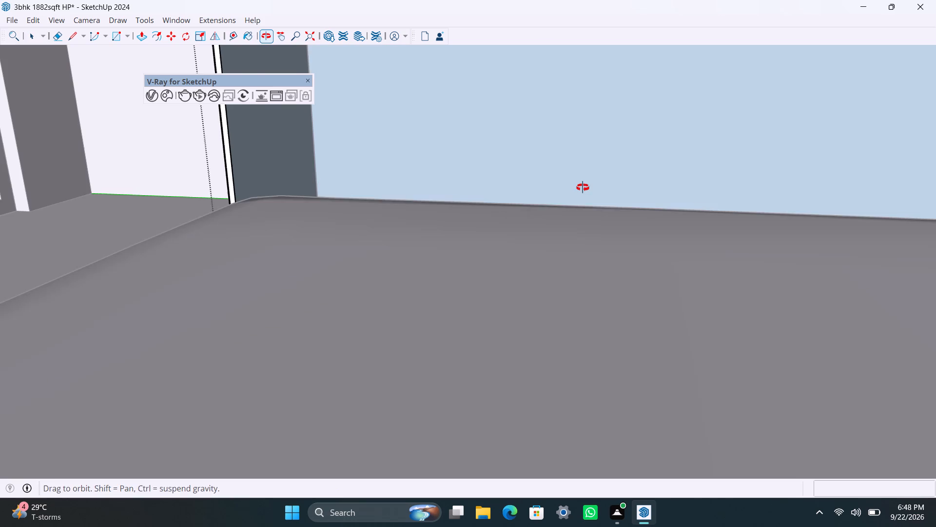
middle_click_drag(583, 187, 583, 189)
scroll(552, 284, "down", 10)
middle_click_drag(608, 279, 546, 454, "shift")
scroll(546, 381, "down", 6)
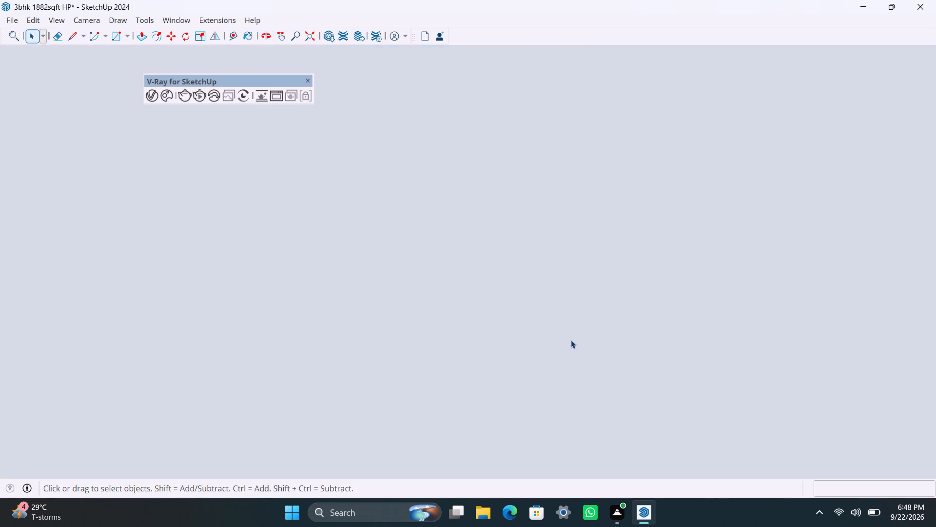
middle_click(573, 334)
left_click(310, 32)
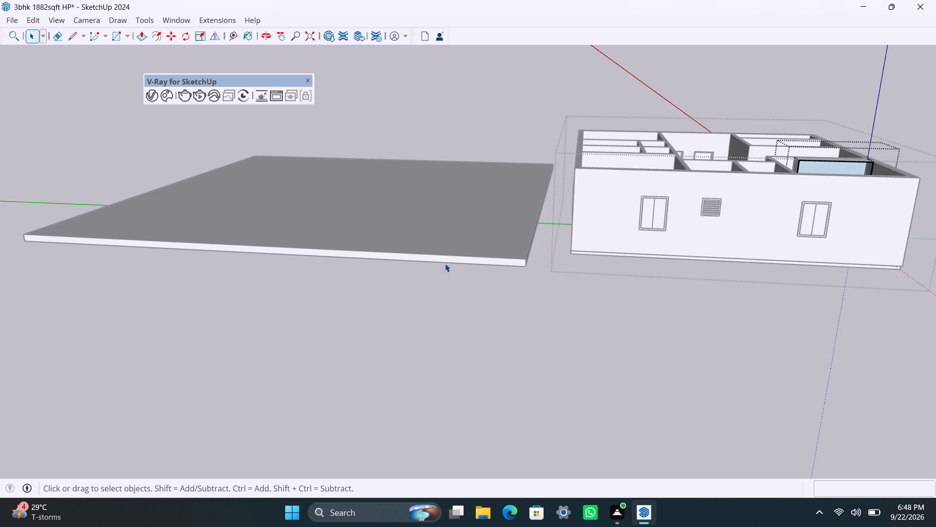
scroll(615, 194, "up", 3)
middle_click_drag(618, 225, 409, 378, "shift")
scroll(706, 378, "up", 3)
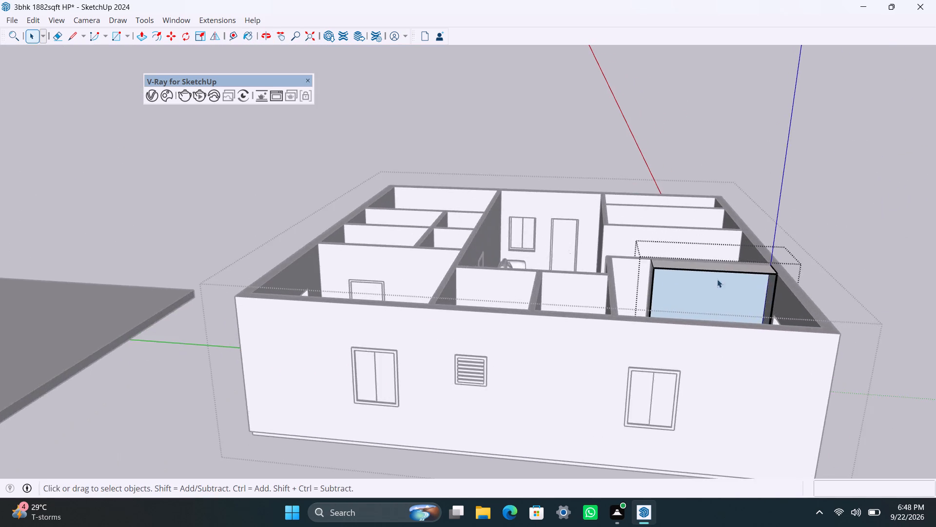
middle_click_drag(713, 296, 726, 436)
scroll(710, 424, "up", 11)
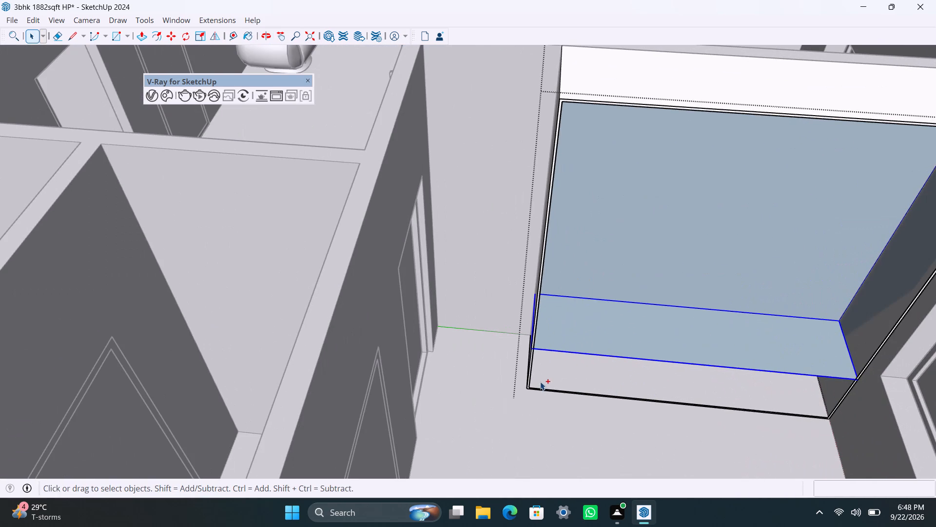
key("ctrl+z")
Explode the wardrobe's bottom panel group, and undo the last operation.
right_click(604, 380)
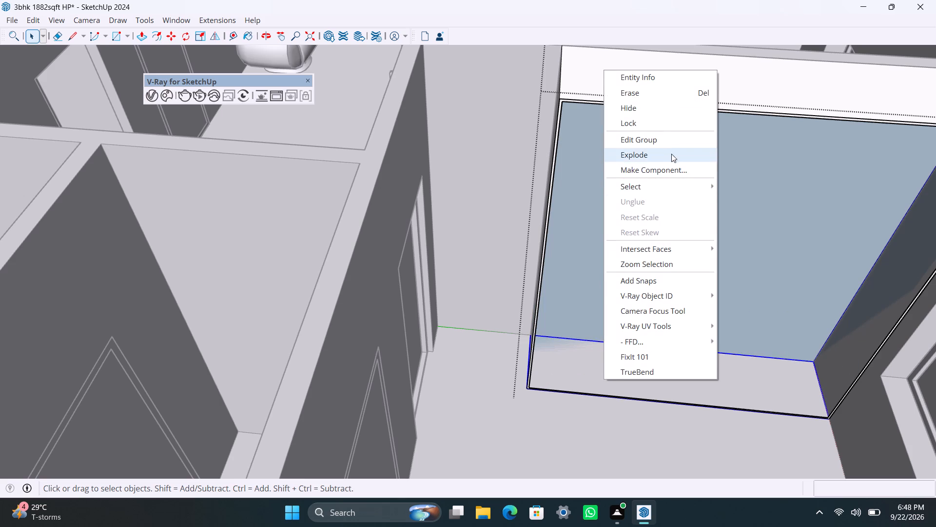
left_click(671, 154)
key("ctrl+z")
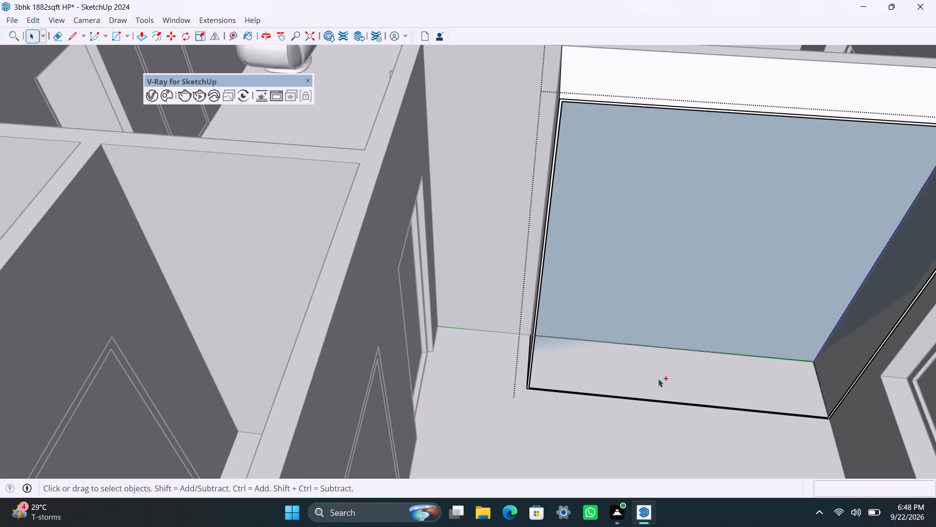
Undo the last four operations on the wardrobe, back to its closed front face.
key("ctrl+z")
key("ctrl+z")
key("ctrl+z")
key("ctrl+z")
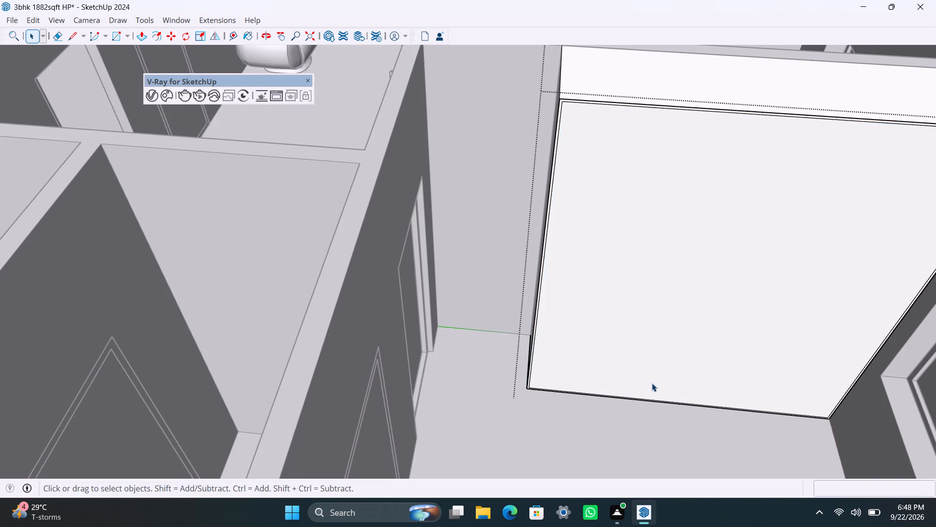
Delete the wardrobe's large front face and the narrow strip face along its front side edge.
scroll(603, 391, "up", 4)
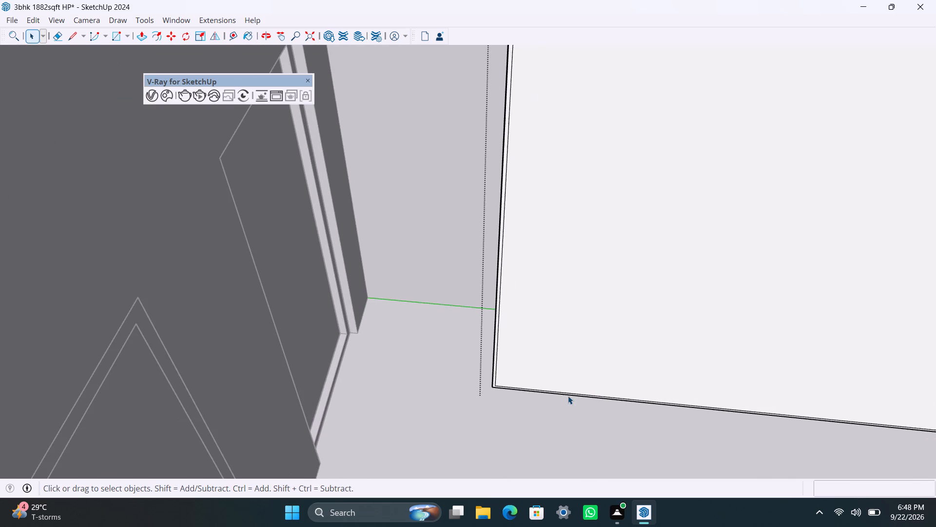
left_click(557, 382)
key("Delete")
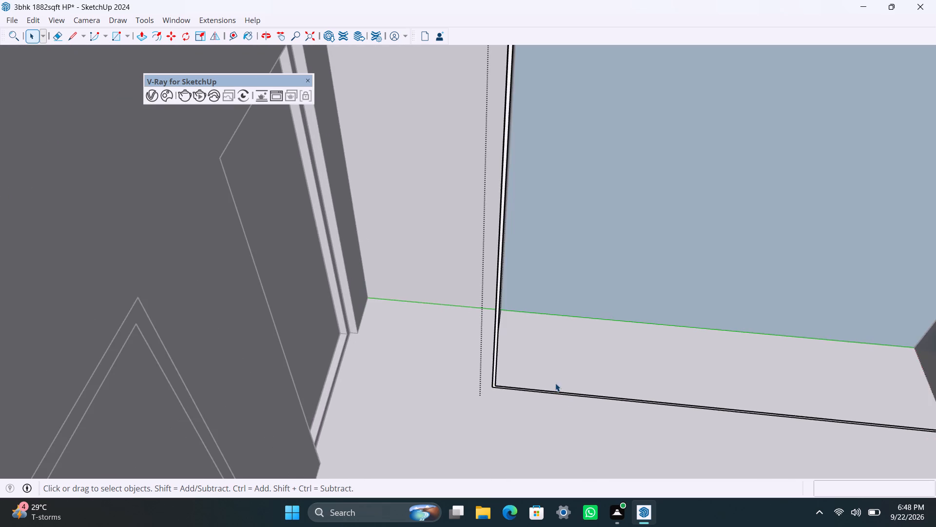
scroll(543, 380, "up", 2)
scroll(509, 323, "up", 10)
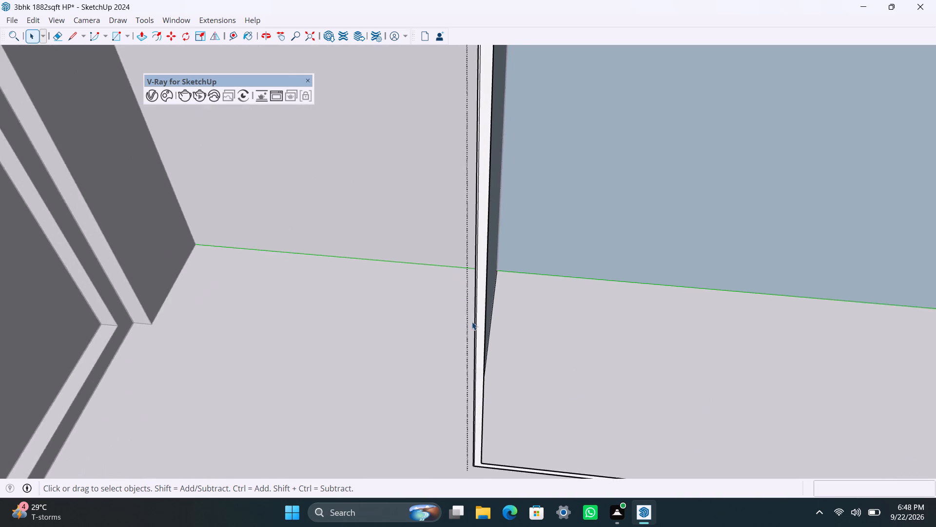
scroll(472, 322, "up", 7)
left_click_drag(475, 316, 479, 310)
left_click(535, 300)
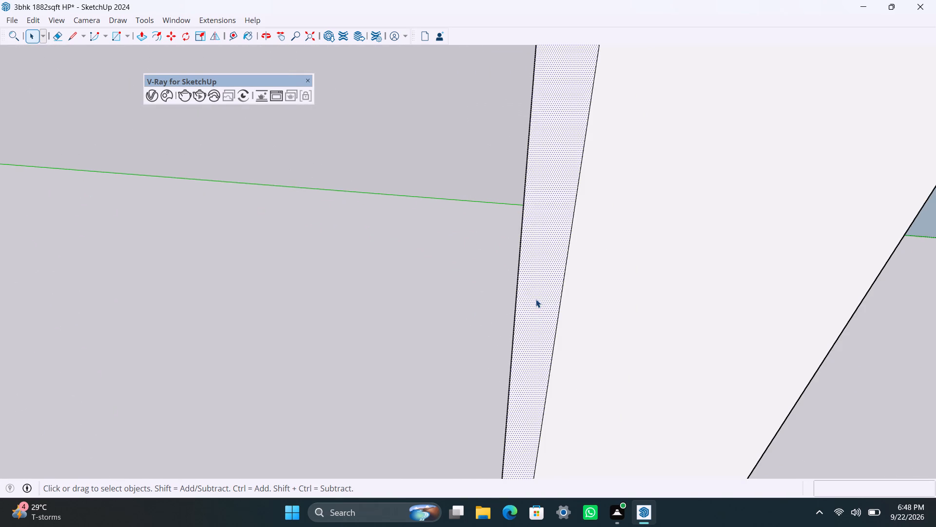
key("Delete")
Draw a rectangle over the wardrobe's floor from the rear inner corner to the diagonally opposite front inner corner.
scroll(545, 335, "down", 20)
scroll(545, 335, "down", 9)
middle_click_drag(640, 330, 512, 318)
scroll(499, 311, "down", 4)
key("r")
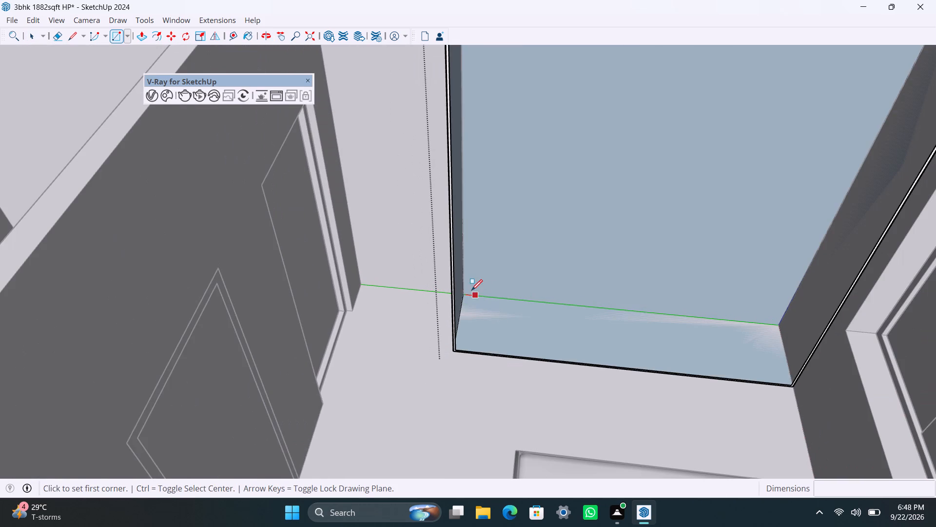
left_click(469, 294)
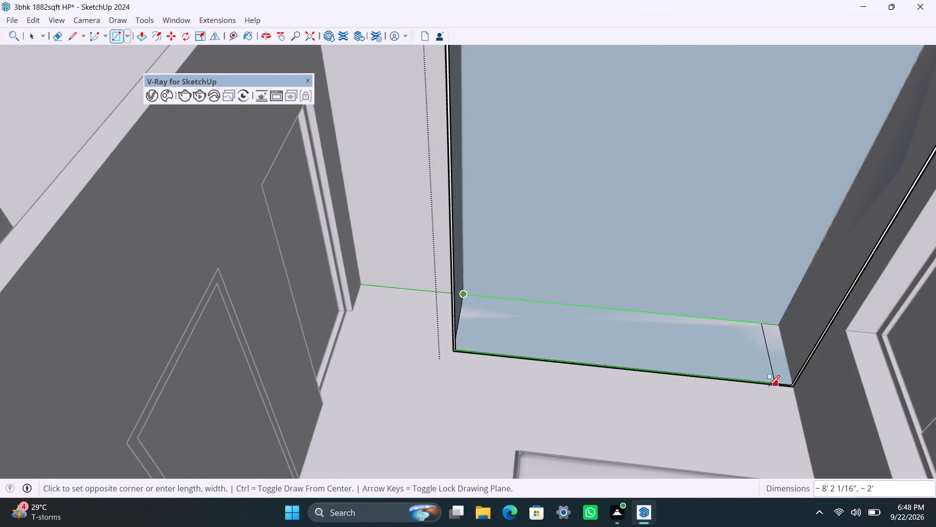
scroll(791, 383, "up", 2)
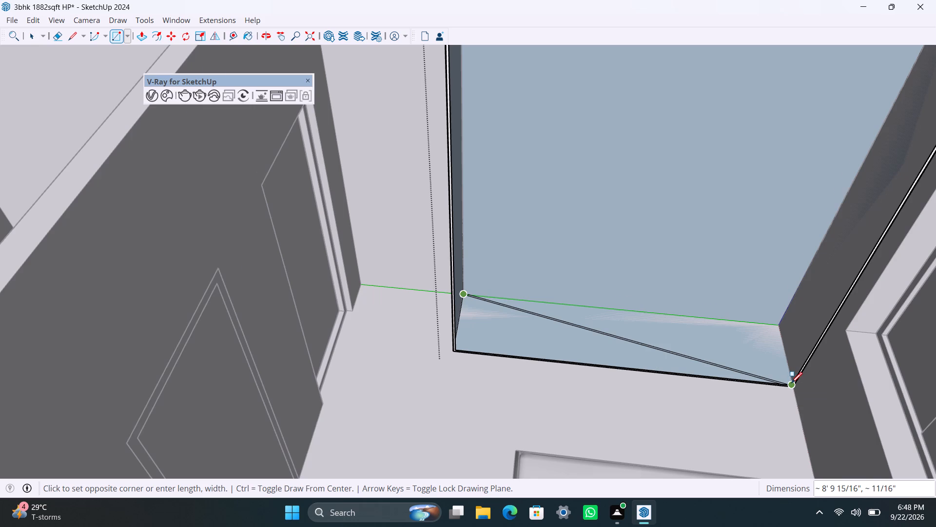
scroll(791, 383, "up", 8)
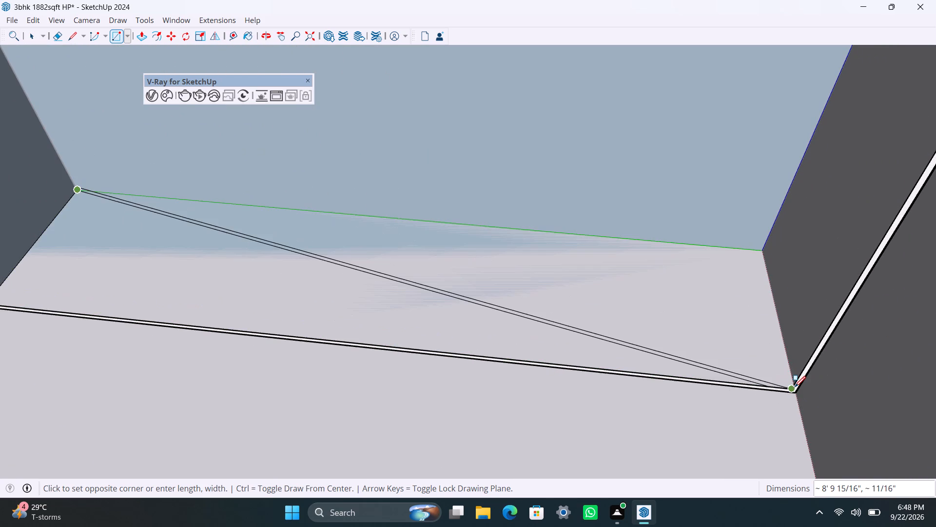
scroll(795, 379, "up", 7)
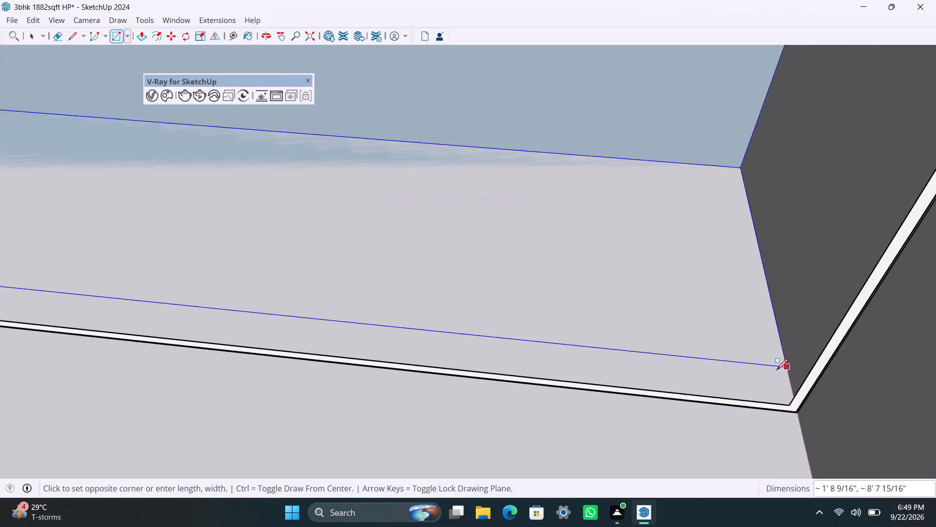
middle_click_drag(774, 371, 819, 460)
scroll(809, 351, "up", 4)
middle_click_drag(816, 367, 827, 448)
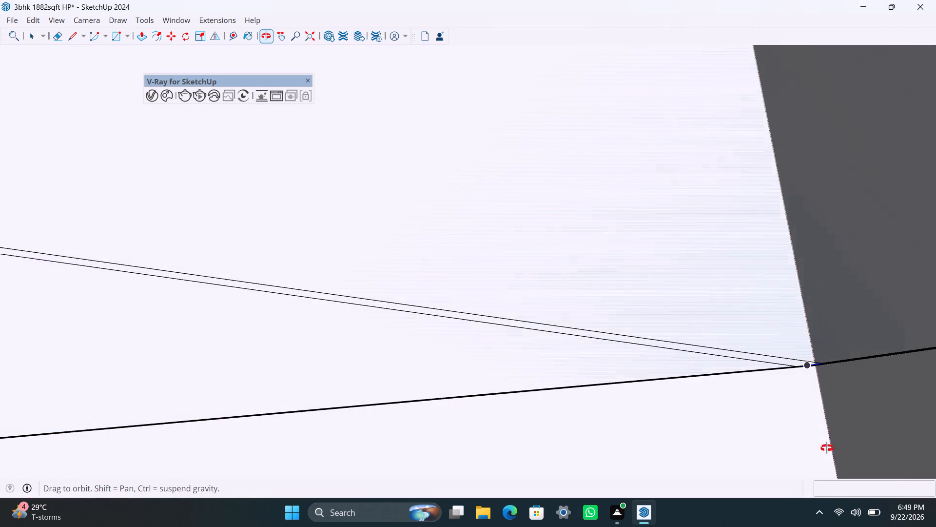
middle_click_drag(827, 448, 827, 447)
left_click(819, 365)
Make the new floor rectangle and its edges into a group.
key("space")
double_click(731, 344)
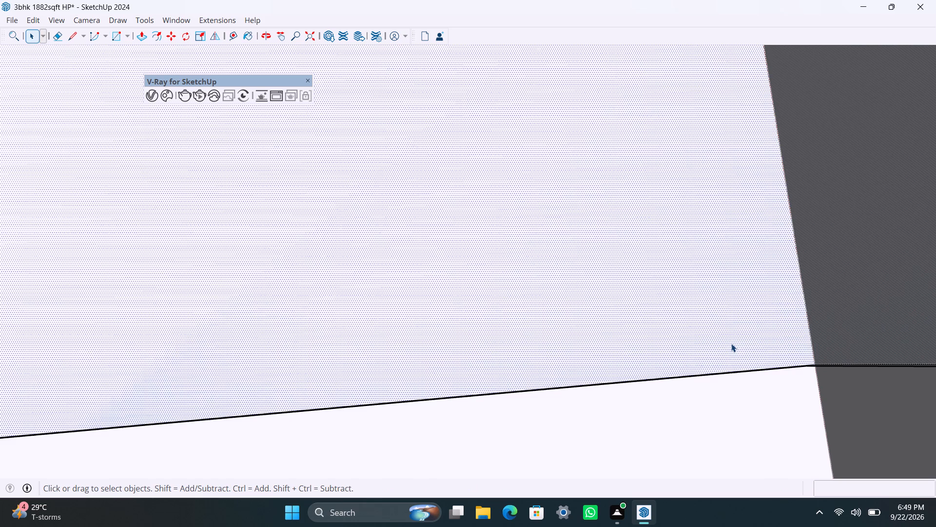
right_click(724, 343)
left_click(772, 146)
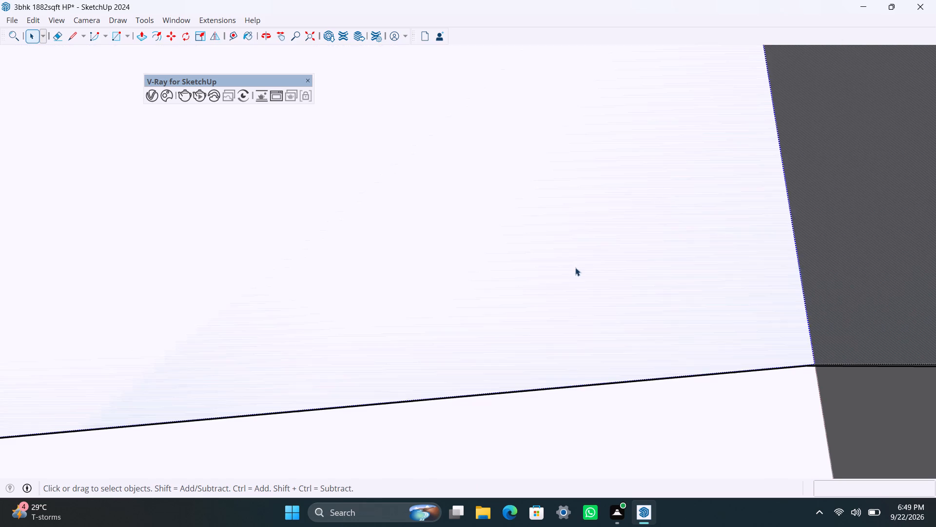
Inside the rectangle's group, move the face 2' up from its rear corner to form a shelf.
scroll(585, 342, "down", 20)
scroll(585, 342, "down", 8)
middle_click_drag(526, 361, 501, 291)
scroll(501, 297, "up", 7)
double_click(504, 315)
left_click(504, 315)
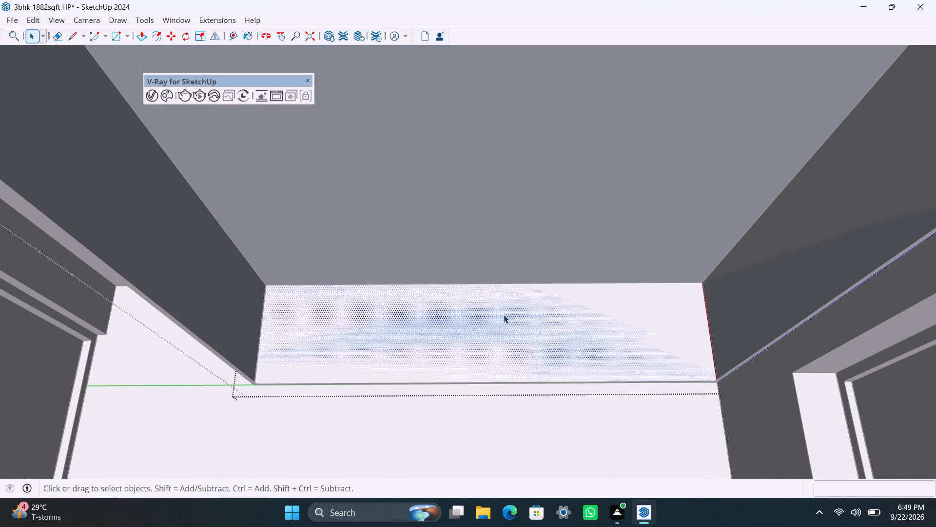
key("p")
key("space")
key("m")
left_click(703, 283)
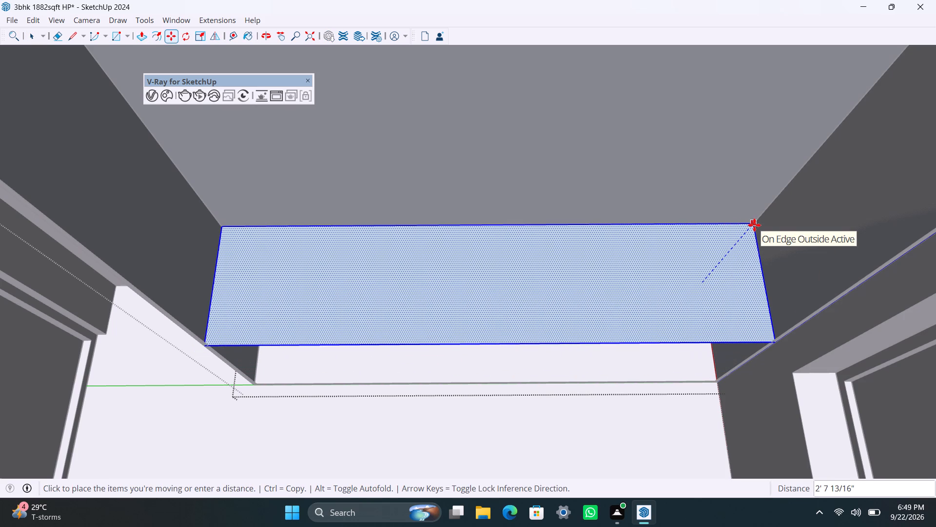
type("2'")
key("Return")
key("space")
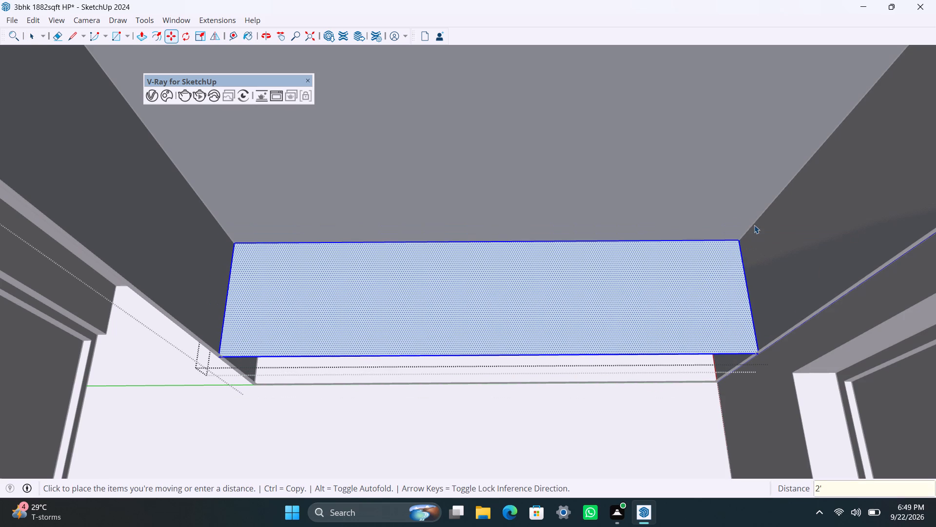
Push/Pull the raised shelf face by 9 mm to give it thickness.
key("p")
left_click(440, 331)
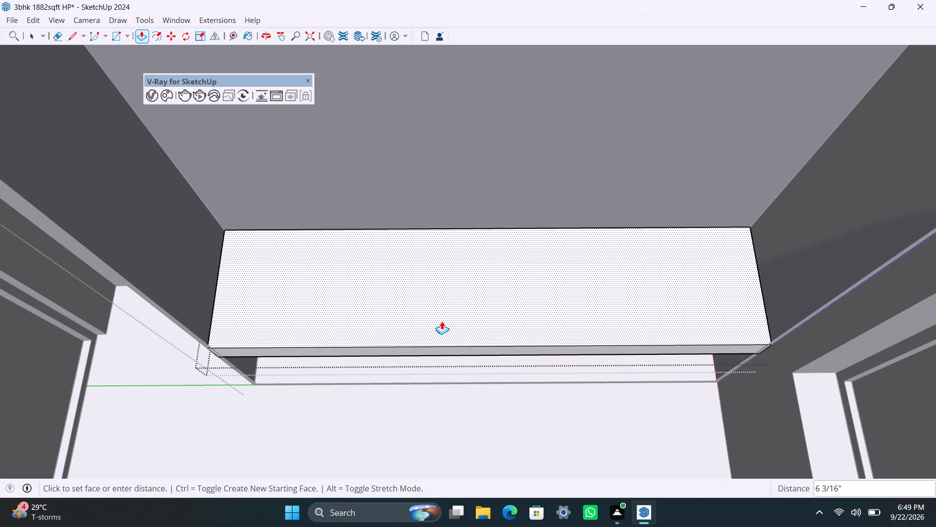
type("9mm")
key("Return")
key("space")
Examine the shelf, its front edge and the space beneath it inside the wardrobe from several angles.
scroll(434, 320, "down", 4)
middle_click_drag(434, 352, 438, 285)
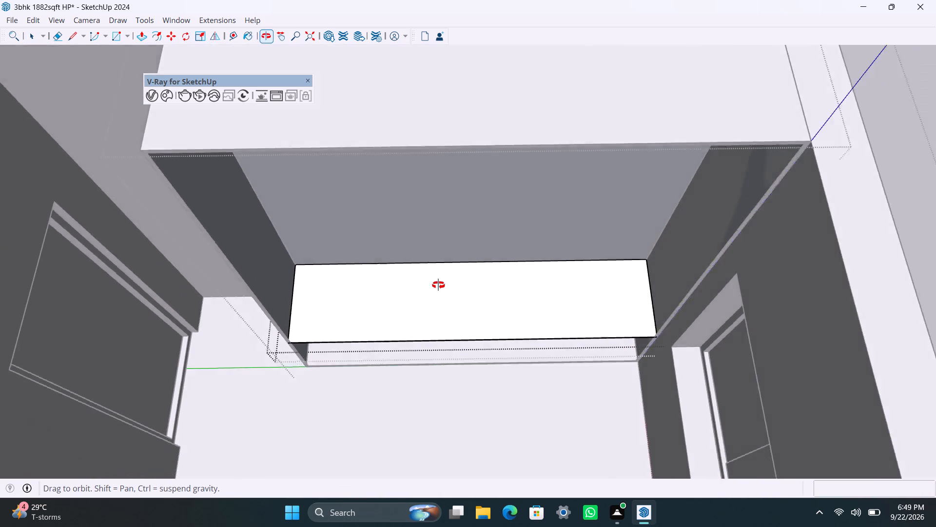
middle_click_drag(438, 285, 350, 232)
scroll(397, 296, "up", 11)
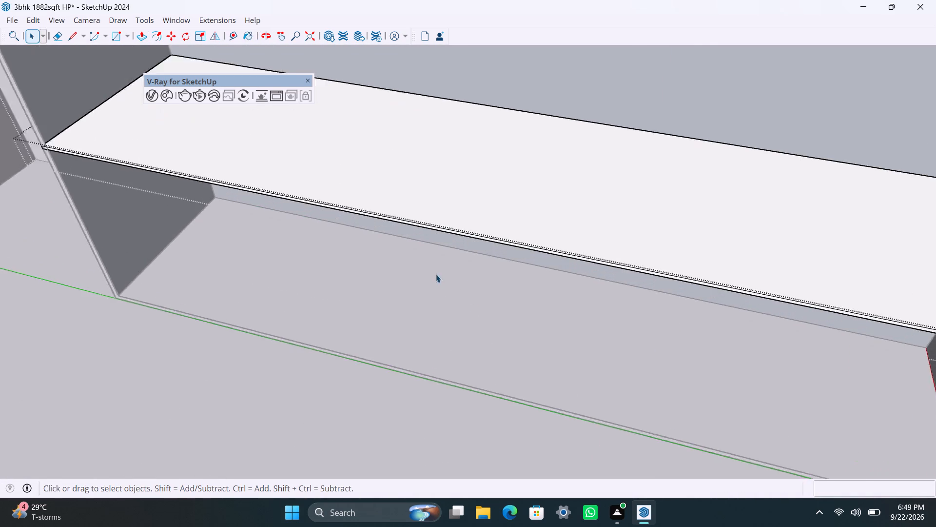
middle_click_drag(448, 271, 478, 178)
scroll(469, 211, "down", 4)
middle_click_drag(467, 230, 428, 415, "shift")
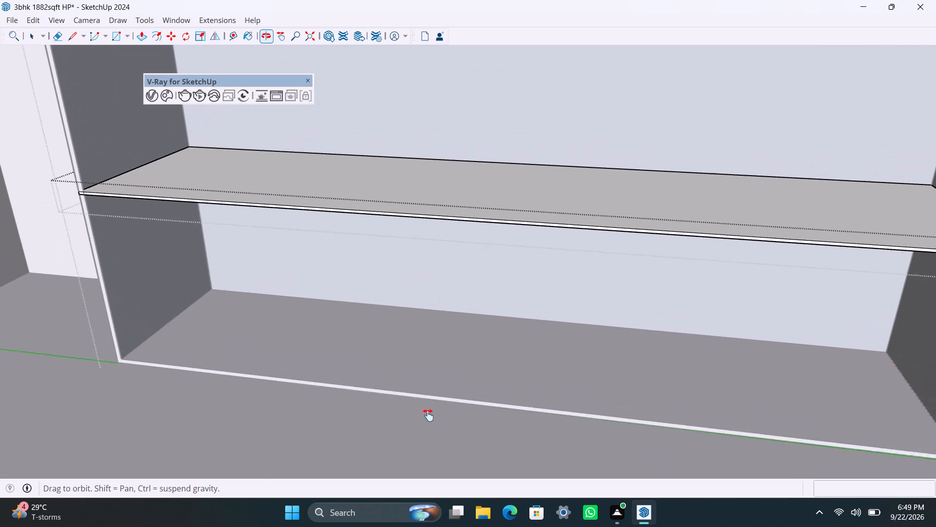
middle_click_drag(428, 415, 428, 416, "shift")
scroll(432, 374, "up", 4)
middle_click_drag(473, 221, 495, 155)
scroll(492, 176, "down", 4)
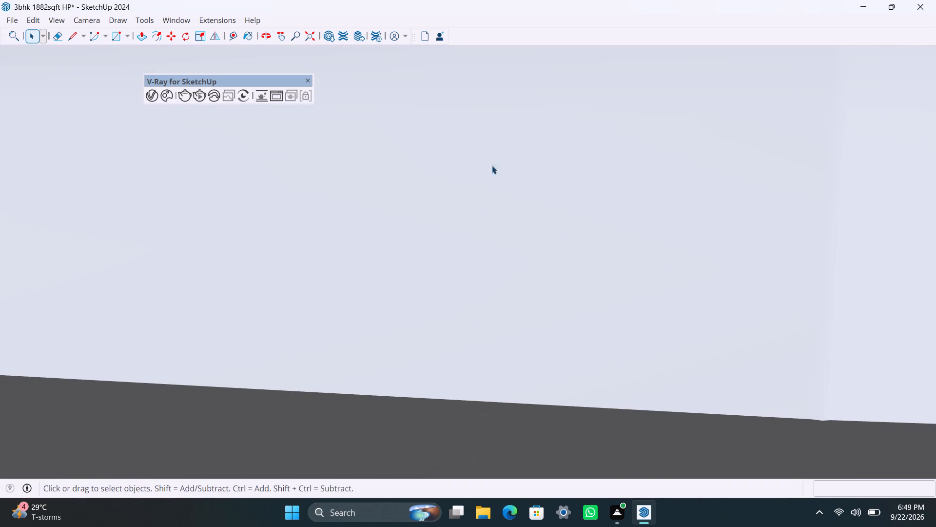
left_click(309, 37)
middle_click_drag(500, 261, 501, 263)
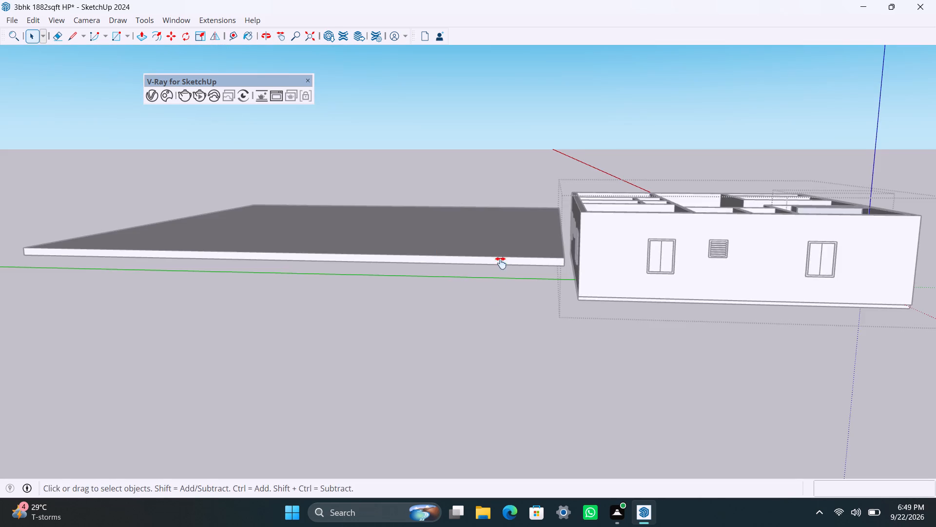
middle_click_drag(501, 263, 463, 371)
scroll(588, 296, "up", 4)
middle_click_drag(671, 286, 723, 526)
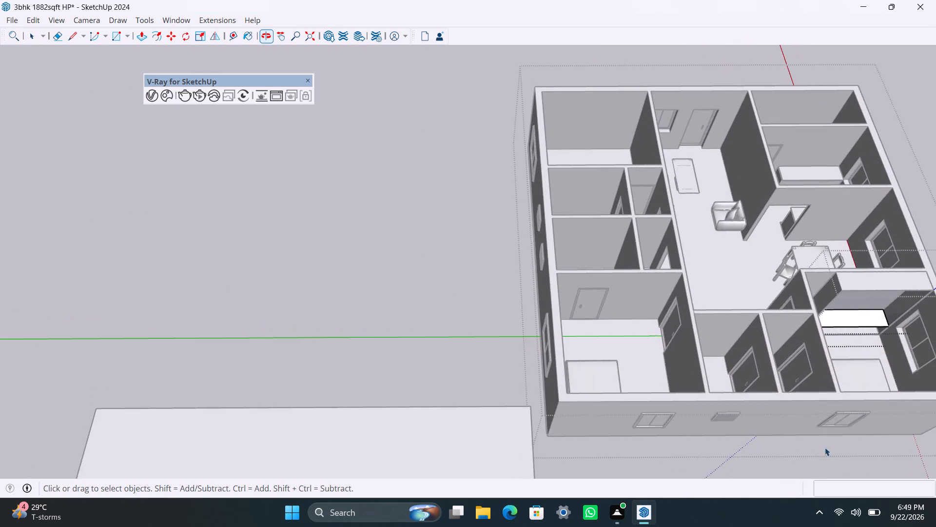
scroll(868, 395, "up", 9)
middle_click_drag(834, 328, 550, 374)
scroll(548, 379, "up", 9)
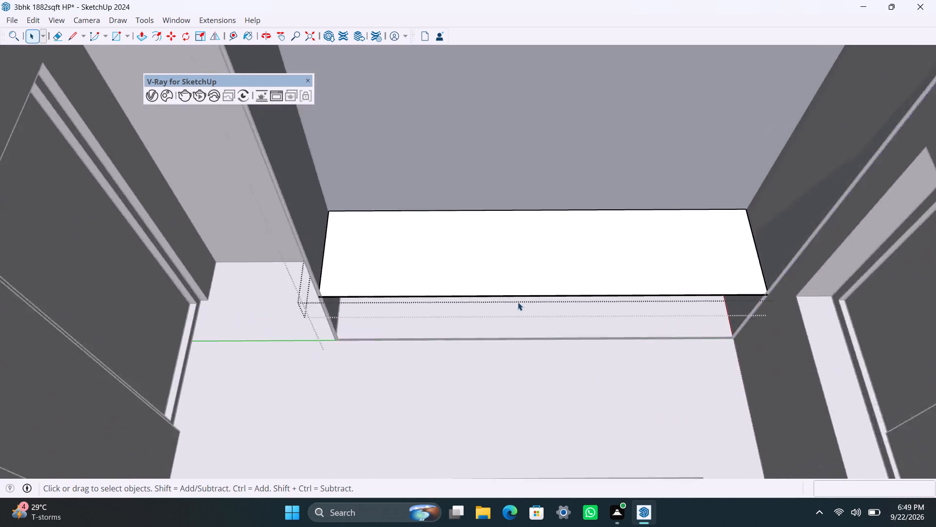
scroll(518, 302, "up", 6)
middle_click_drag(526, 366, 467, 286)
scroll(478, 250, "down", 2)
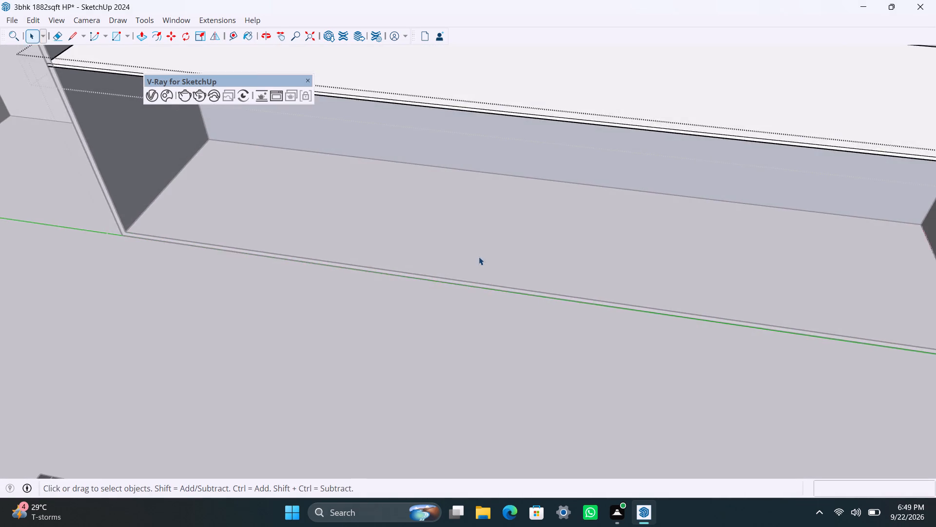
scroll(479, 257, "down", 11)
middle_click_drag(484, 290, 233, 526, "shift")
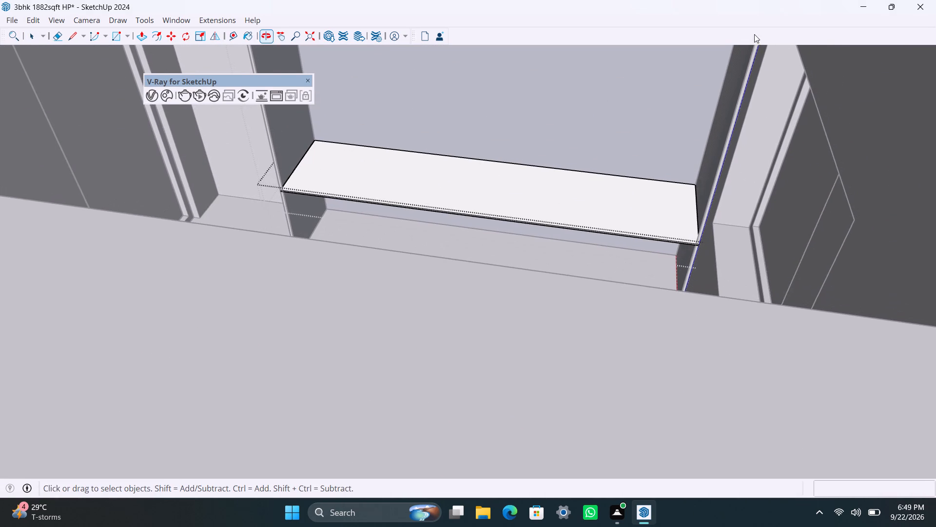
scroll(538, 227, "down", 11)
middle_click_drag(564, 225, 652, 506, "shift")
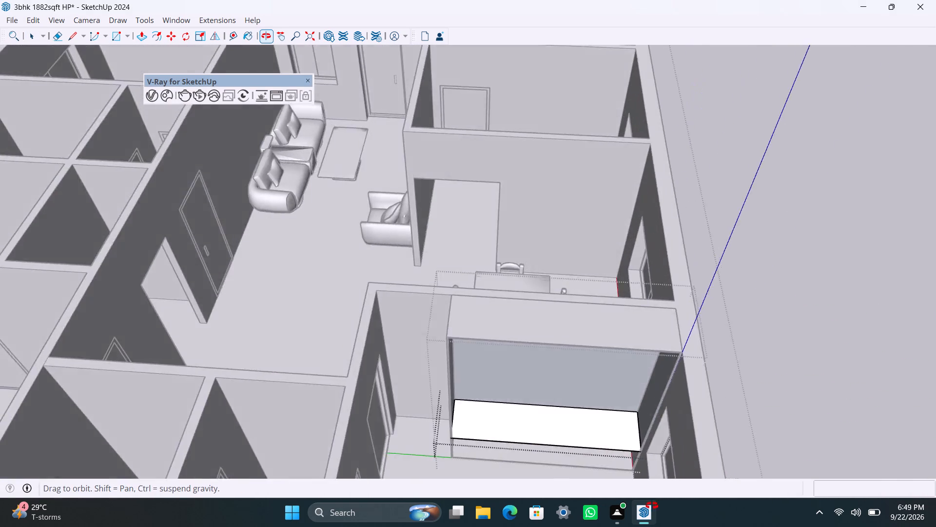
middle_click_drag(652, 506, 756, 419, "shift")
scroll(762, 358, "up", 14)
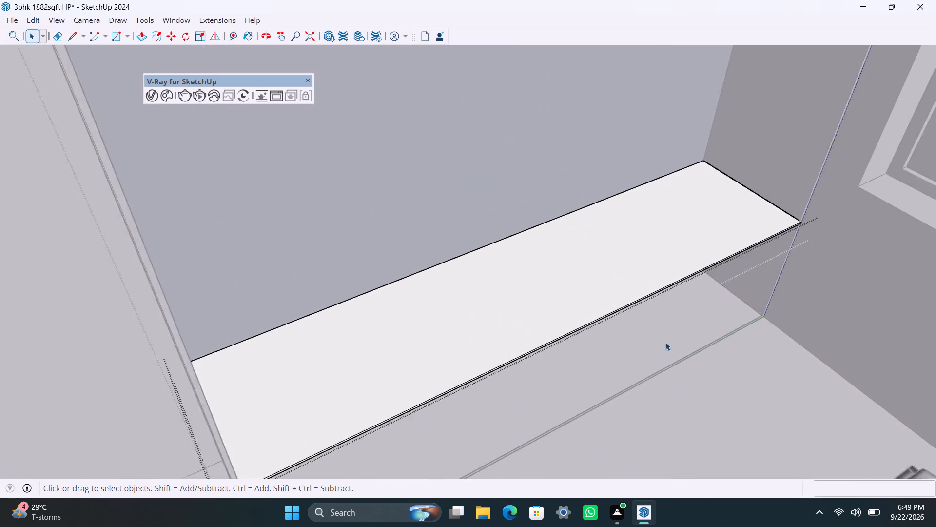
scroll(665, 342, "up", 3)
middle_click_drag(640, 347, 631, 186)
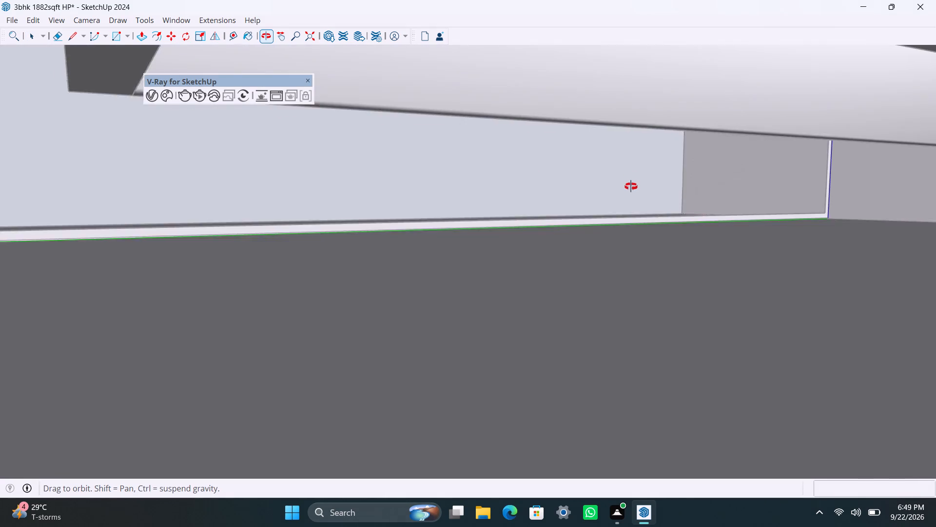
middle_click_drag(631, 186, 637, 233)
scroll(634, 229, "down", 2)
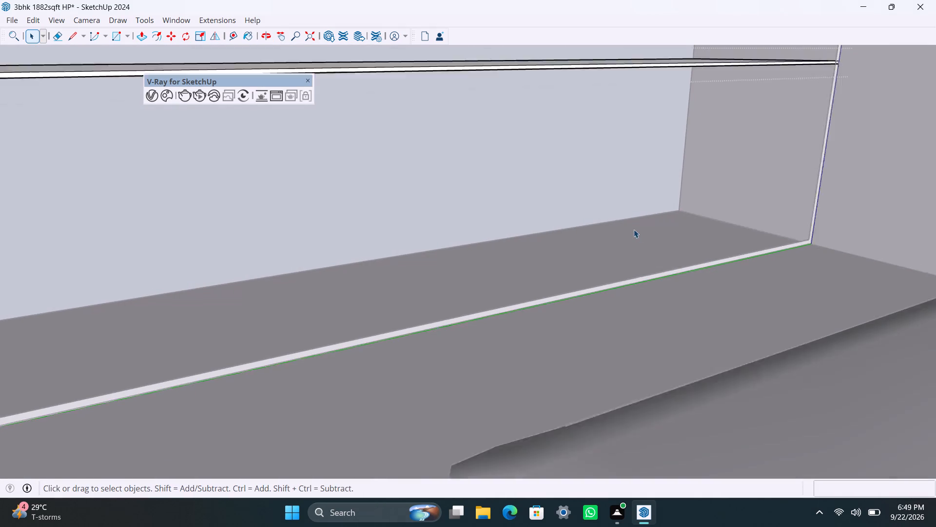
Push/Pull the shelf's underside 9 mm downward.
middle_click_drag(634, 229, 634, 317)
scroll(499, 301, "up", 4)
middle_click_drag(497, 211, 500, 185)
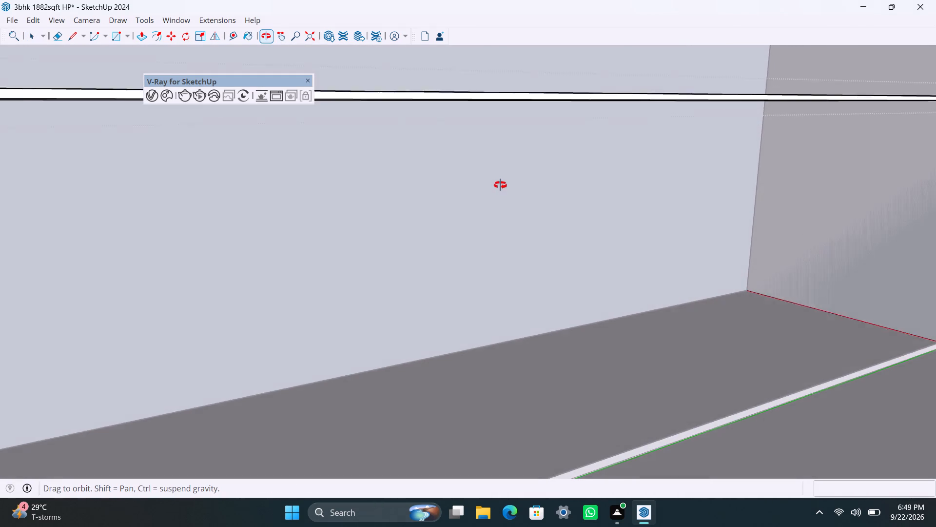
middle_click_drag(500, 185, 503, 164)
left_click(563, 75)
key("p")
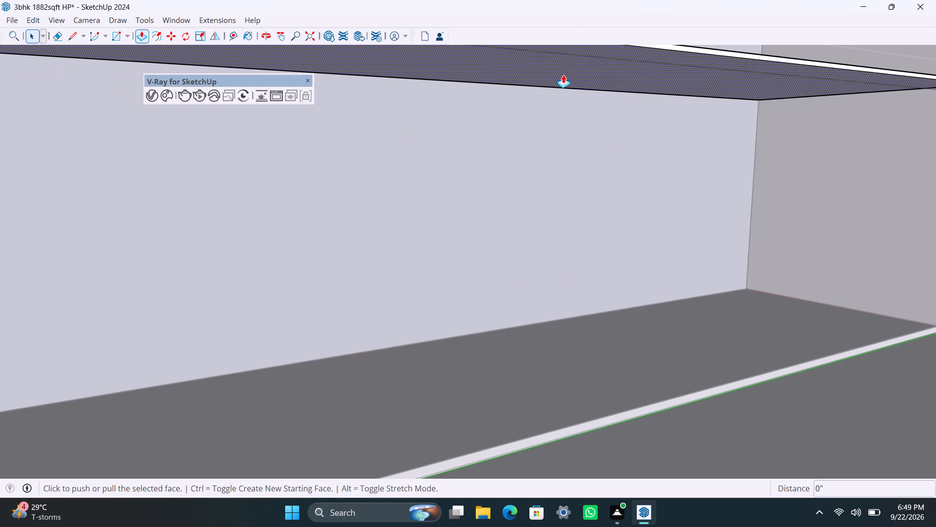
left_click(563, 75)
key("ctrl+z")
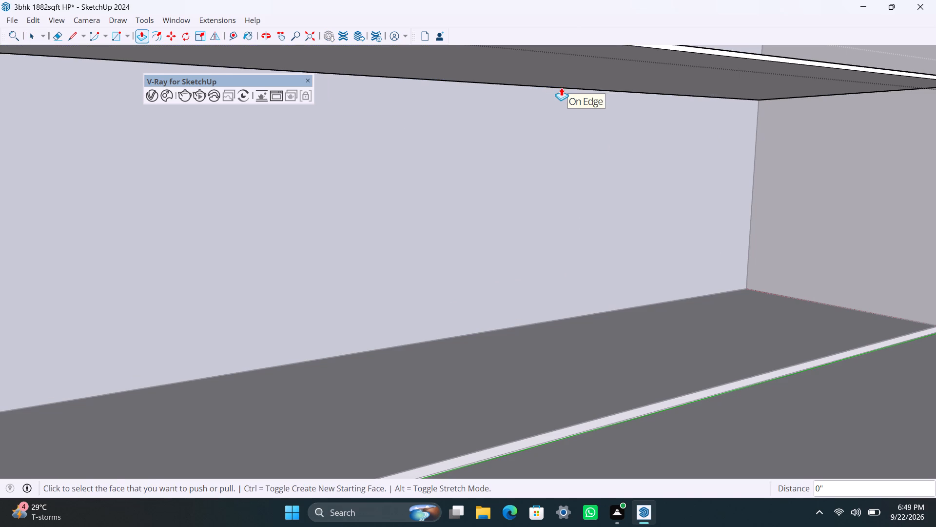
left_click(565, 56)
type("9mm")
key("Return")
key("space")
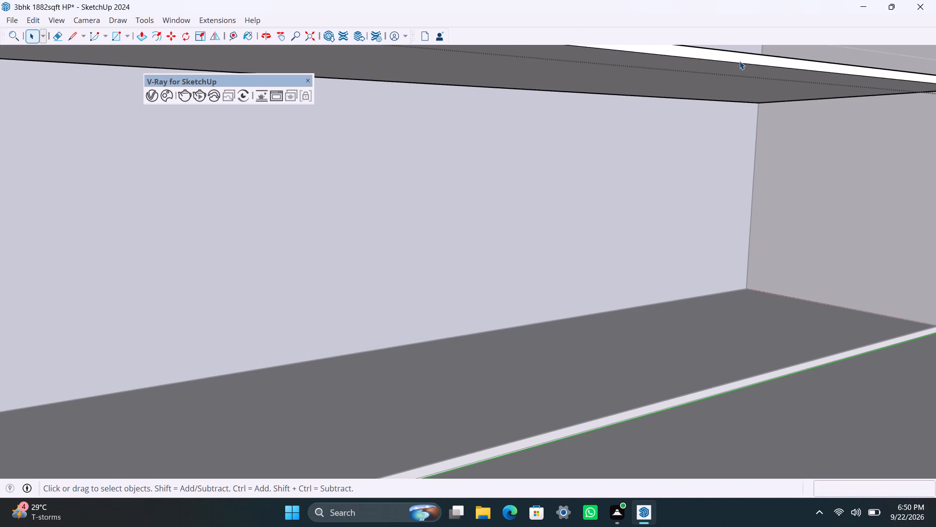
Push/Pull the shelf's front edge face 2" back into the wardrobe.
left_click(741, 55)
key("p")
left_click_drag(741, 56, 736, 57)
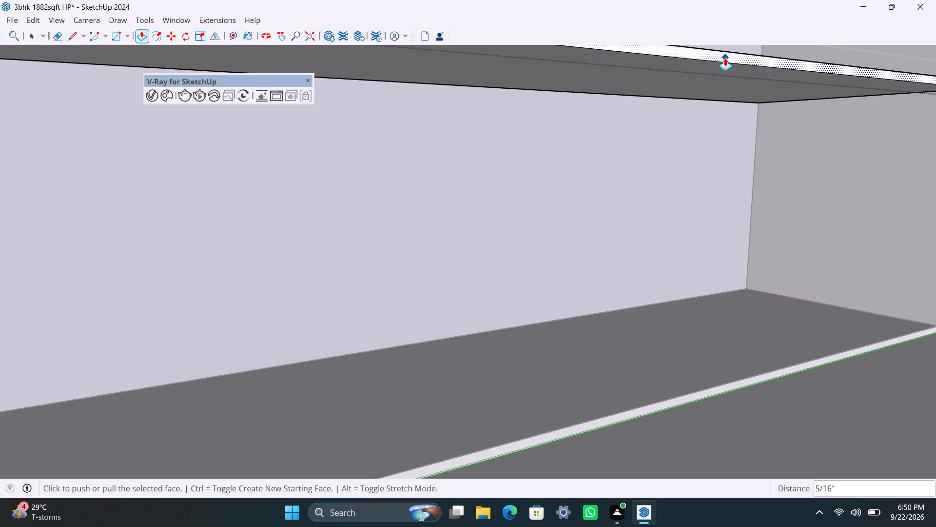
left_click(721, 59)
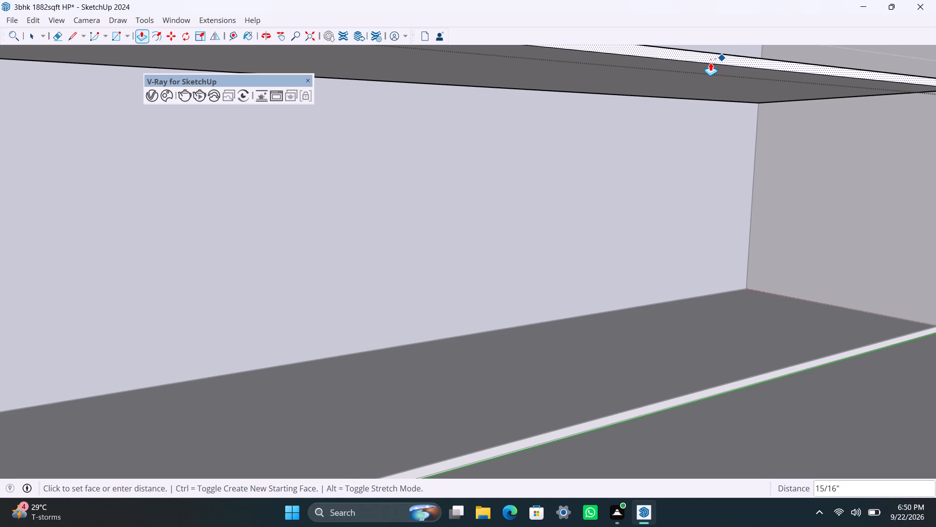
key("2")
key("shift+quotedbl")
key("Return")
key("space")
Inside the shelf's group, Push/Pull the end protruding through the wardrobe's left side panel inward by about 11/16".
scroll(709, 150, "down", 6)
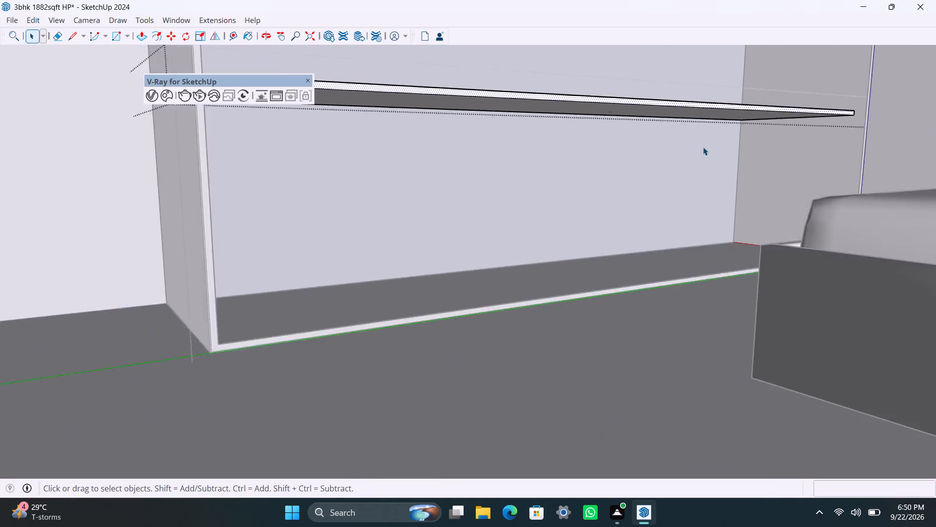
scroll(703, 147, "down", 9)
left_click(309, 33)
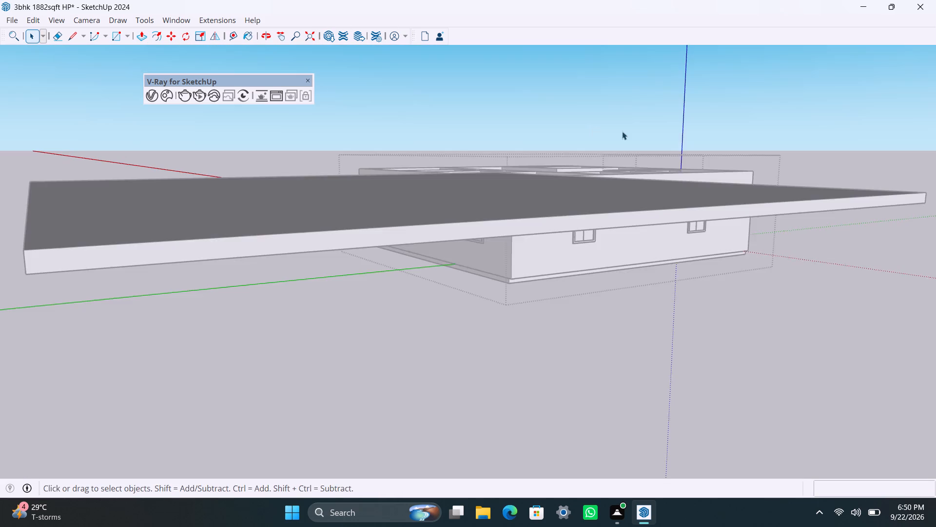
scroll(657, 162, "down", 4)
middle_click_drag(706, 263, 565, 398)
left_click(702, 375)
scroll(718, 333, "up", 4)
middle_click_drag(683, 243, 682, 245)
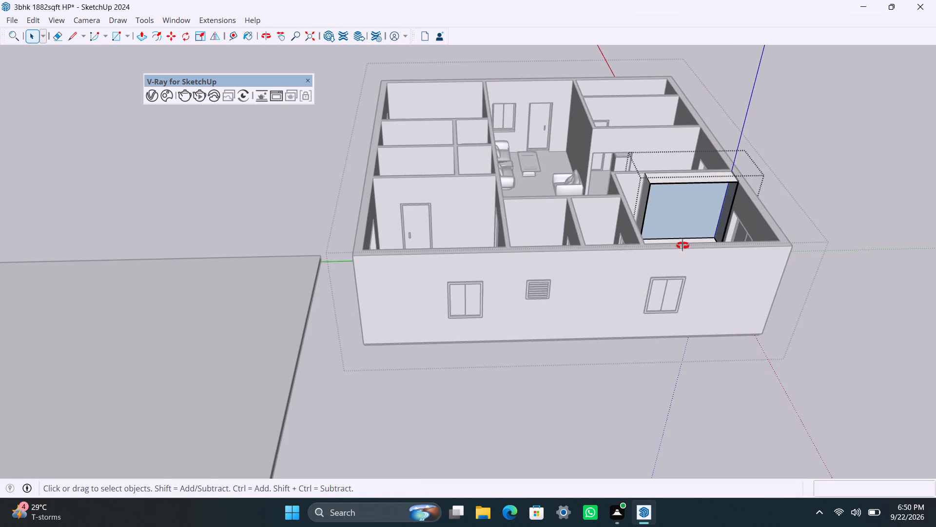
middle_click_drag(682, 245, 641, 326)
scroll(671, 305, "up", 3)
middle_click_drag(674, 266, 640, 282, "shift")
scroll(603, 312, "up", 8)
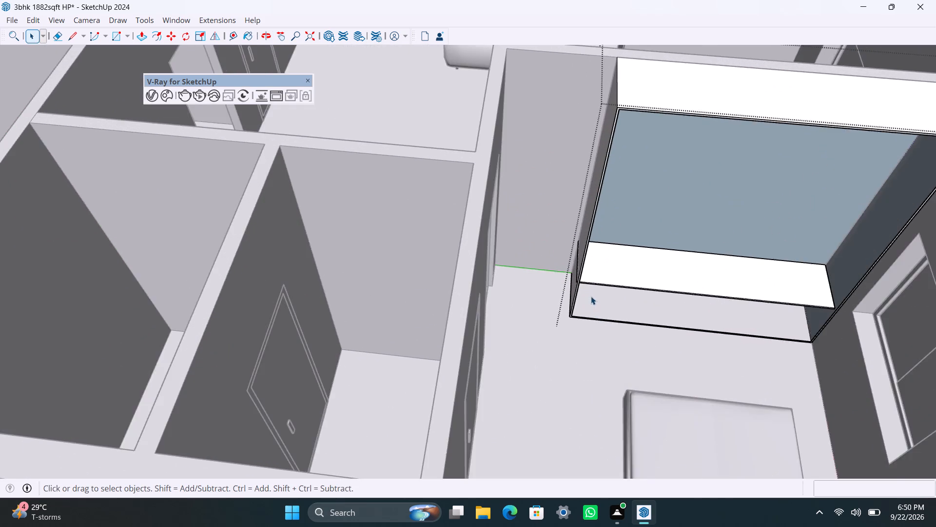
scroll(591, 296, "up", 3)
middle_click_drag(579, 291, 621, 301)
scroll(577, 277, "up", 9)
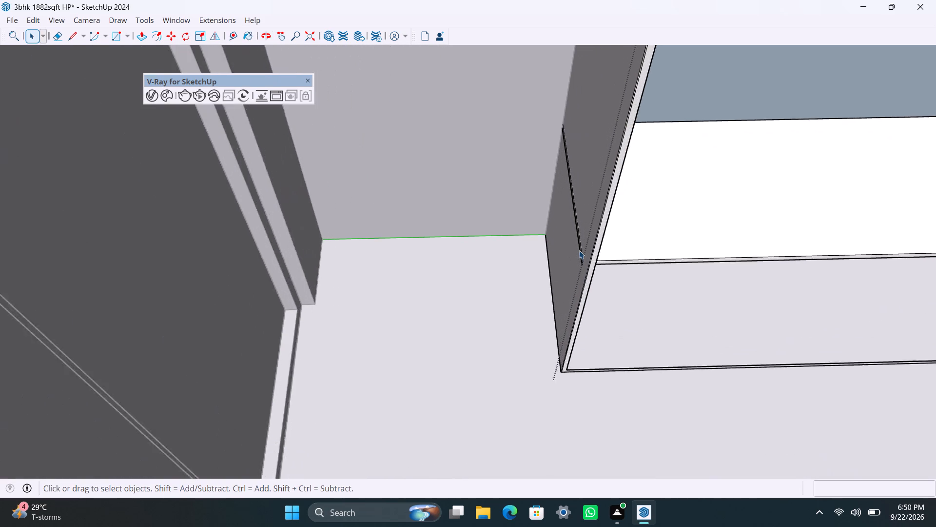
scroll(579, 250, "up", 12)
left_click(581, 244)
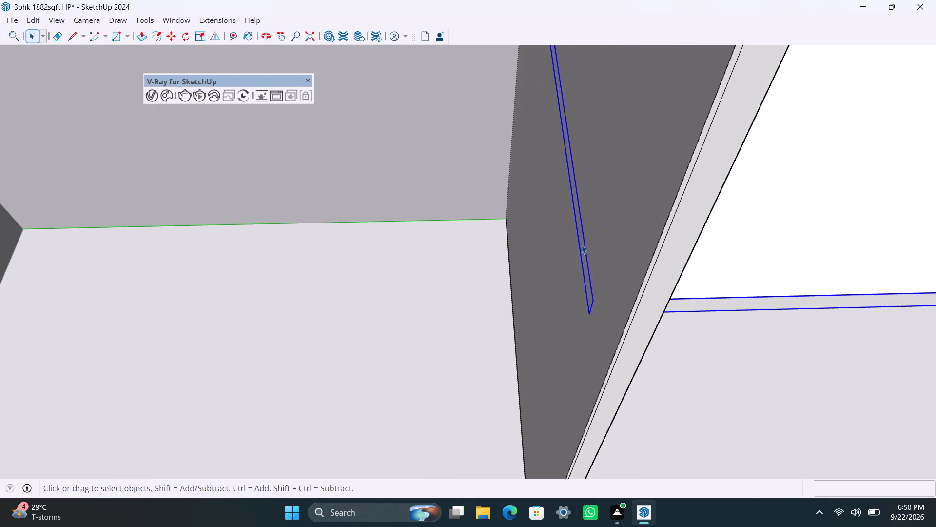
triple_click(582, 246)
scroll(581, 251, "up", 3)
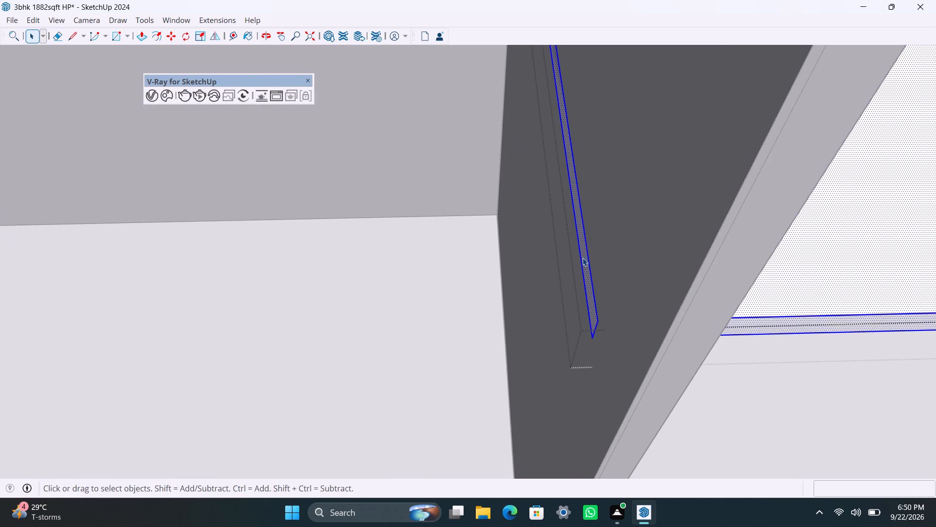
left_click(583, 258)
key("p")
left_click_drag(583, 259, 728, 281)
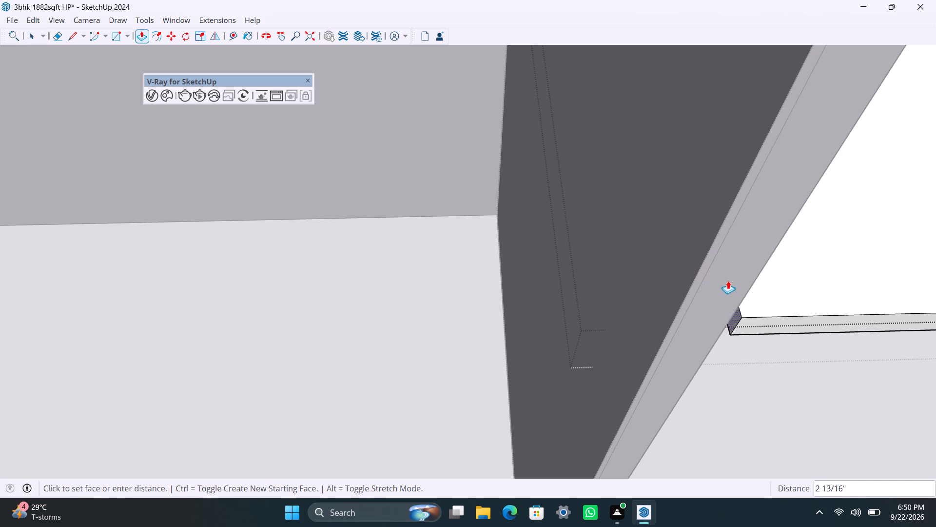
left_click_drag(728, 281, 734, 312)
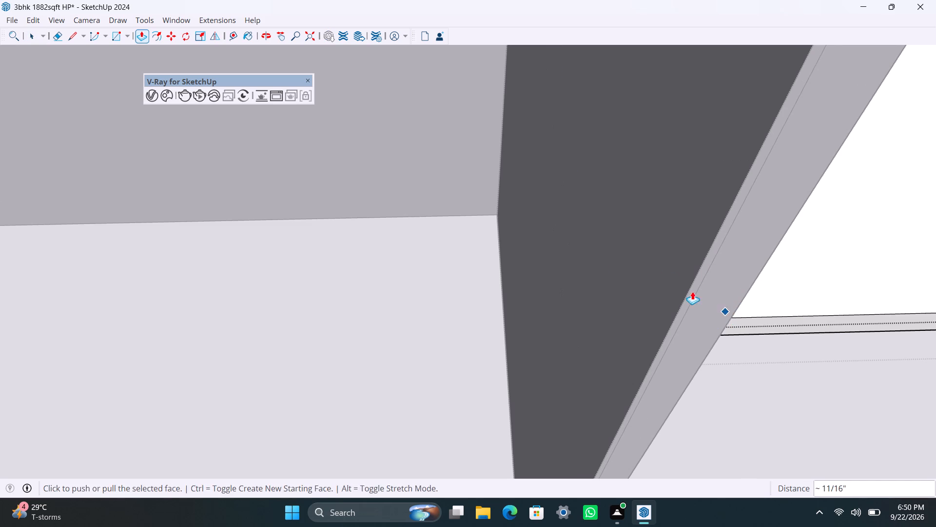
key("space")
scroll(691, 282, "down", 20)
scroll(691, 282, "down", 12)
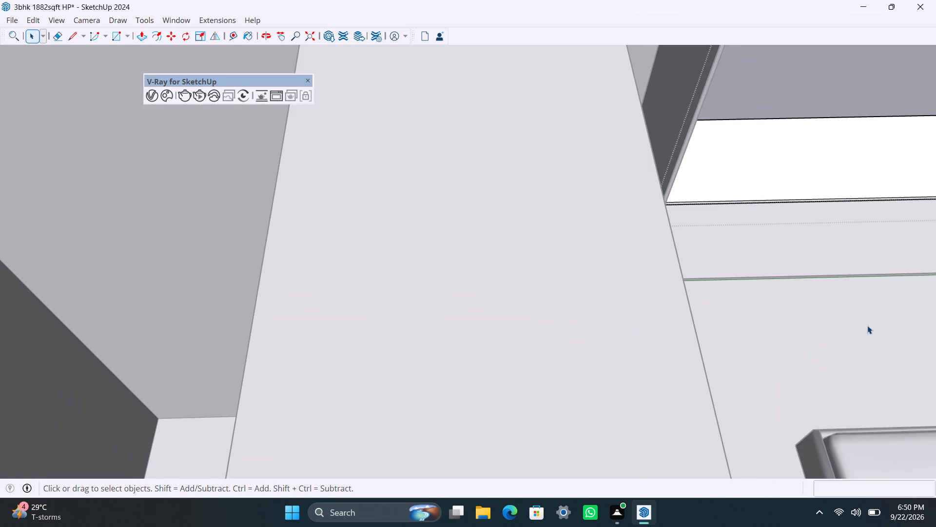
scroll(835, 313, "down", 4)
middle_click_drag(821, 329, 419, 368, "shift")
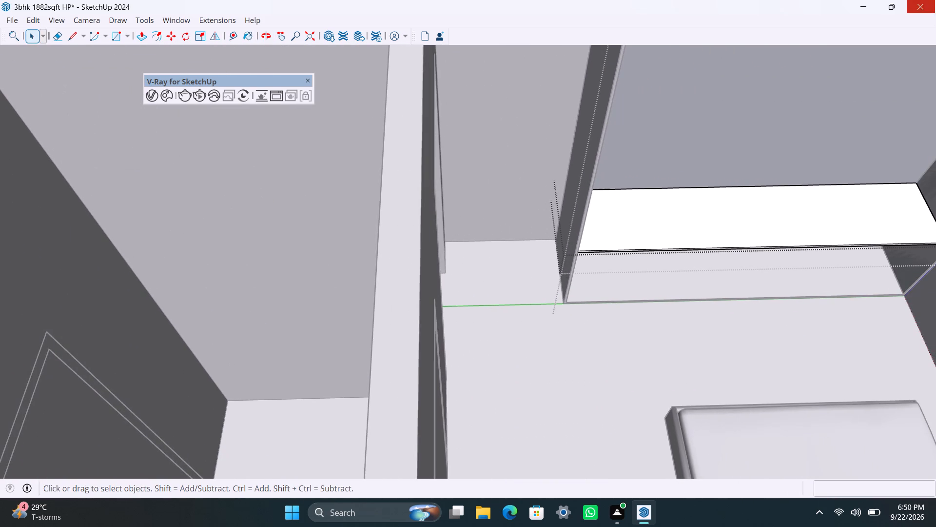
scroll(783, 293, "down", 5)
middle_click_drag(781, 299, 638, 347, "shift")
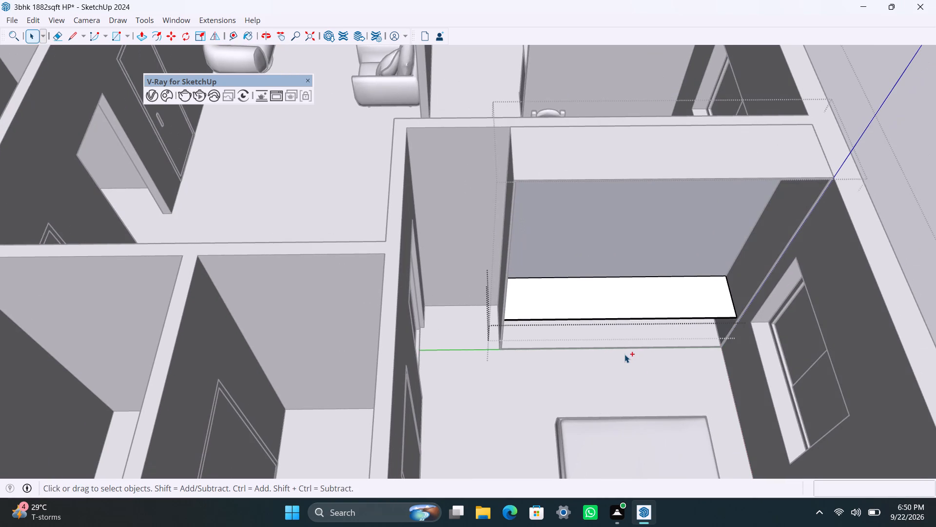
Save the model.
key("ctrl+s")
Move the shelf group by its rear corner onto the inside corner where the wardrobe's back and left side panels meet.
key("space")
left_click(621, 373)
scroll(635, 345, "up", 5)
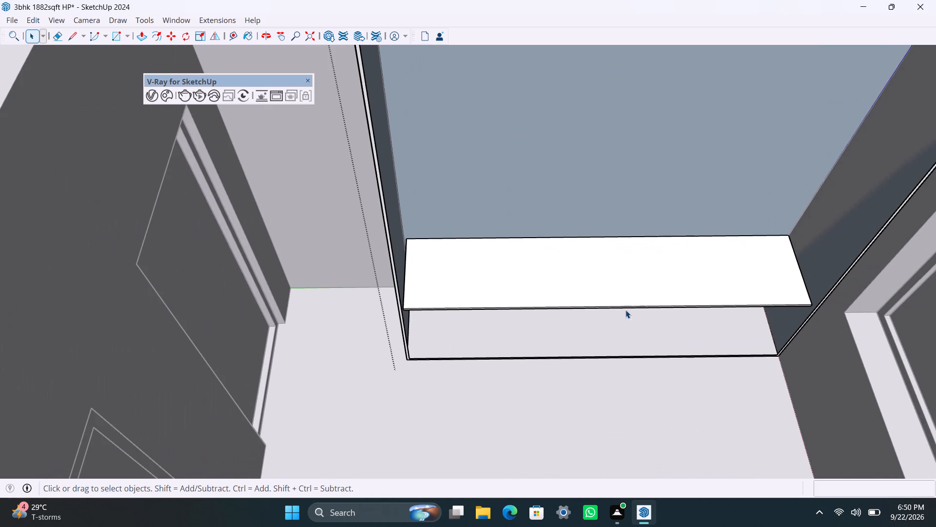
left_click(611, 302)
scroll(447, 272, "up", 5)
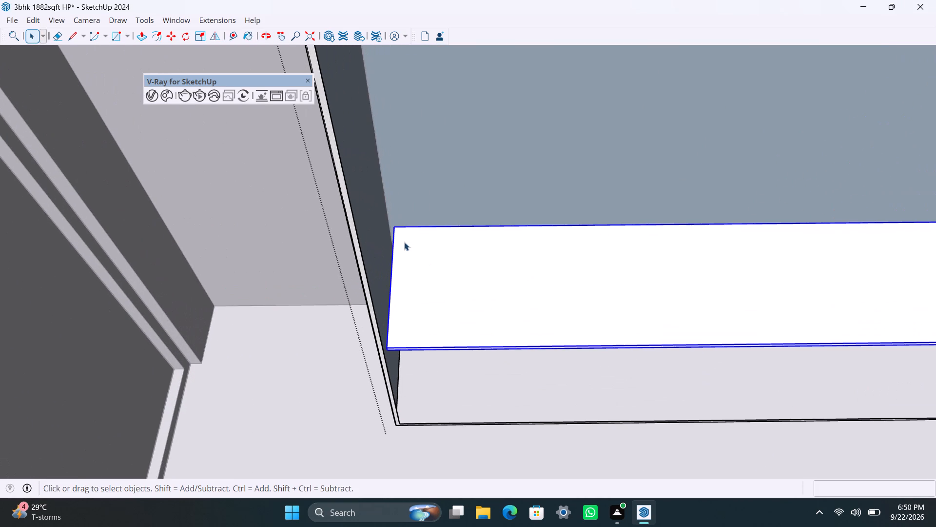
key("p")
key("m")
key("space")
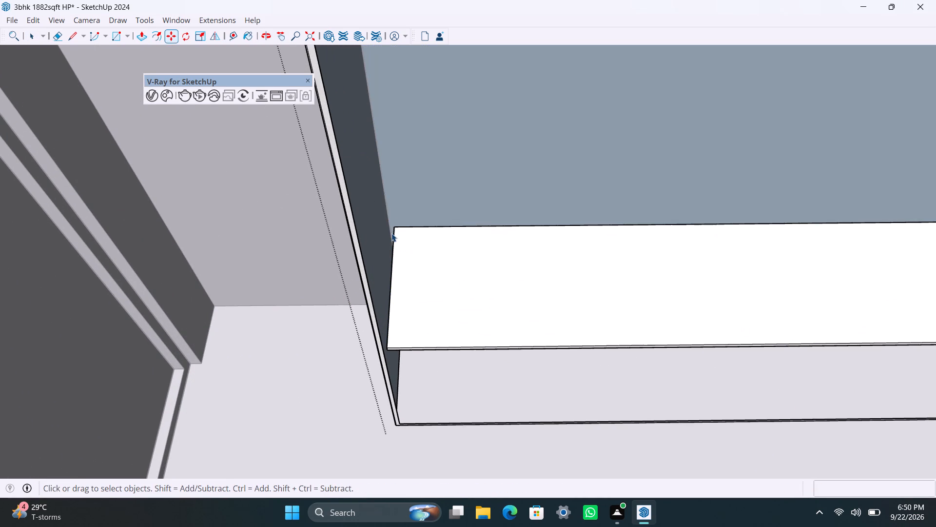
key("m")
left_click(400, 226)
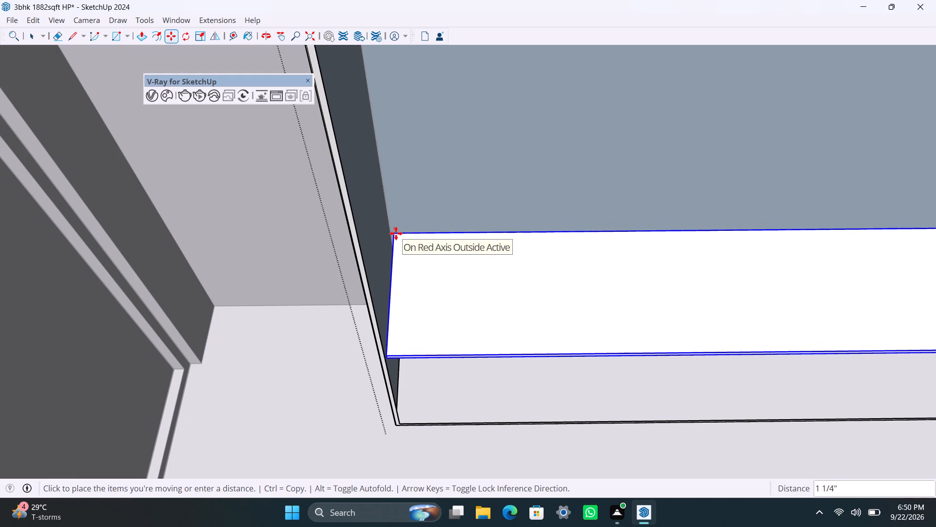
left_click(390, 238)
key("space")
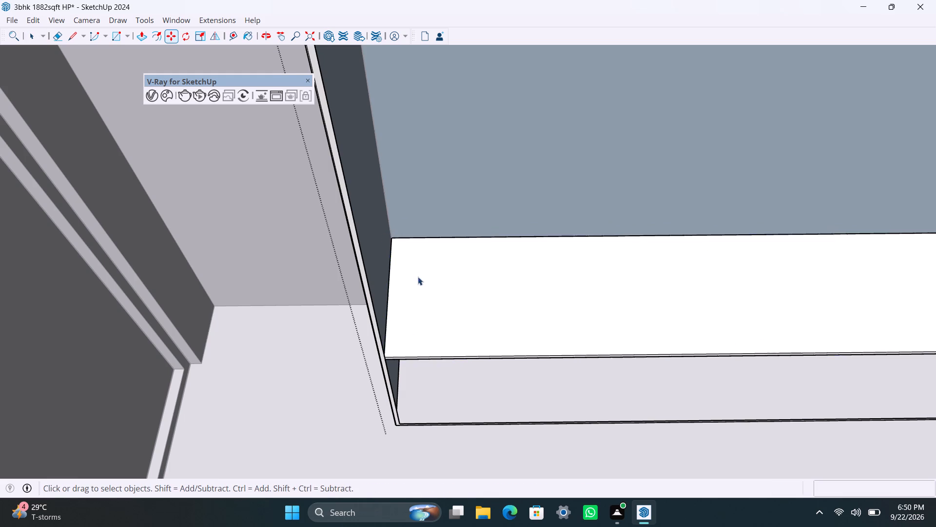
Copy the shelf 2' straight up from its rear corner to make a second shelf.
scroll(409, 269, "up", 5)
scroll(385, 236, "up", 1)
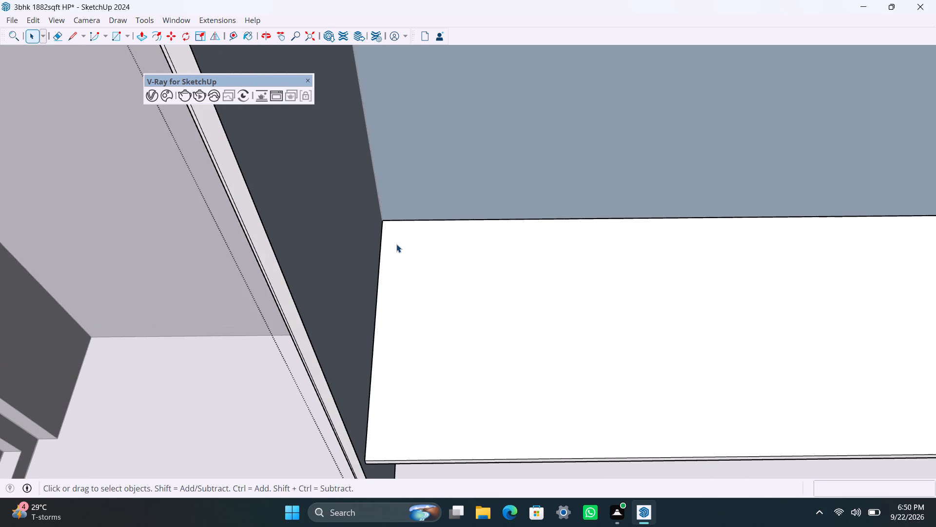
key("m")
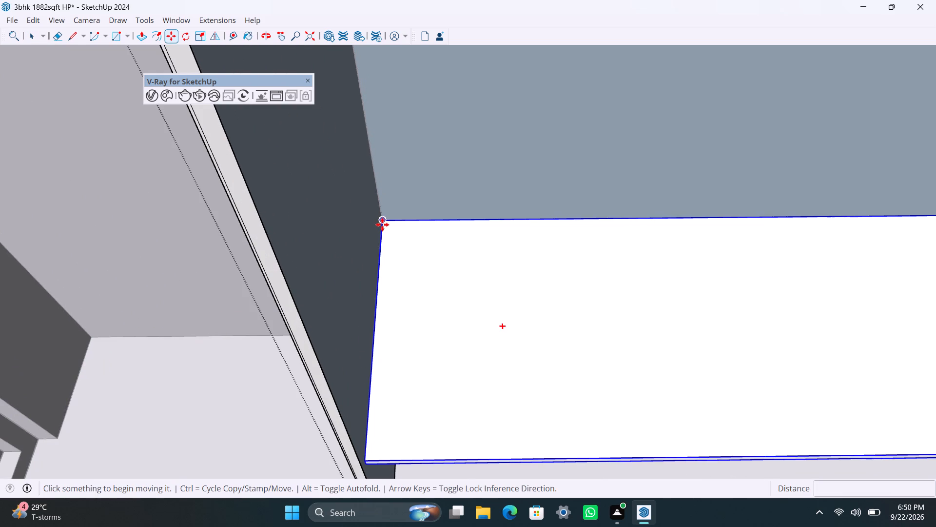
left_click(384, 218, "ctrl")
key("2")
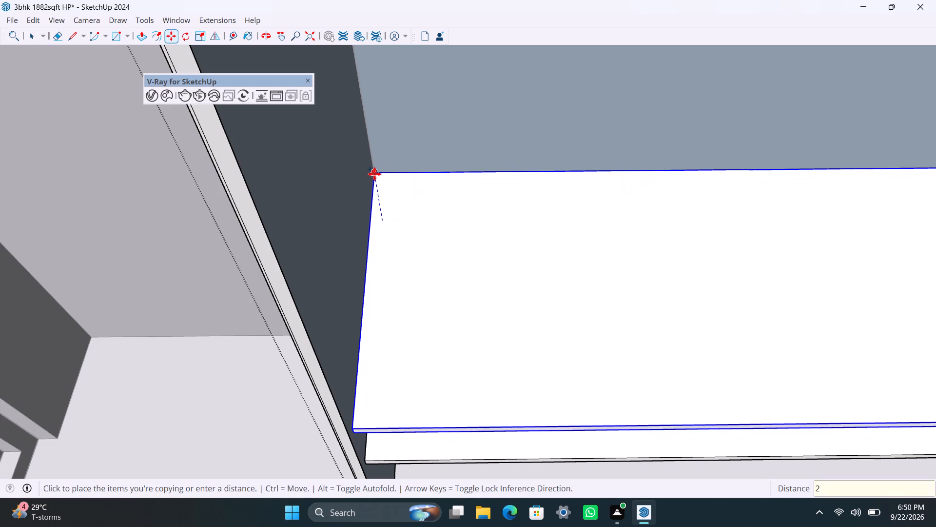
key("apostrophe")
key("Return")
Copy the second shelf 2' straight up from its rear corner to make a third shelf.
scroll(379, 223, "down", 17)
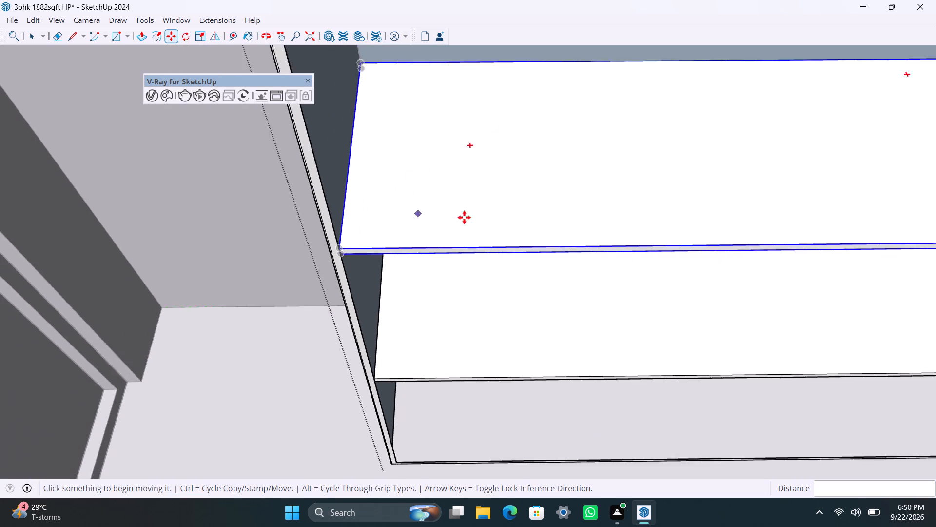
scroll(464, 217, "down", 10)
middle_click_drag(519, 210, 466, 300)
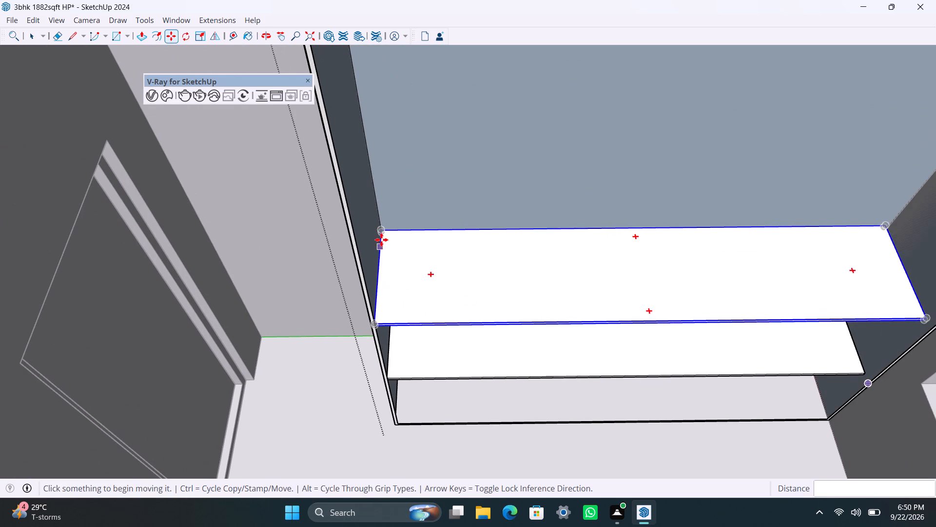
left_click(381, 230)
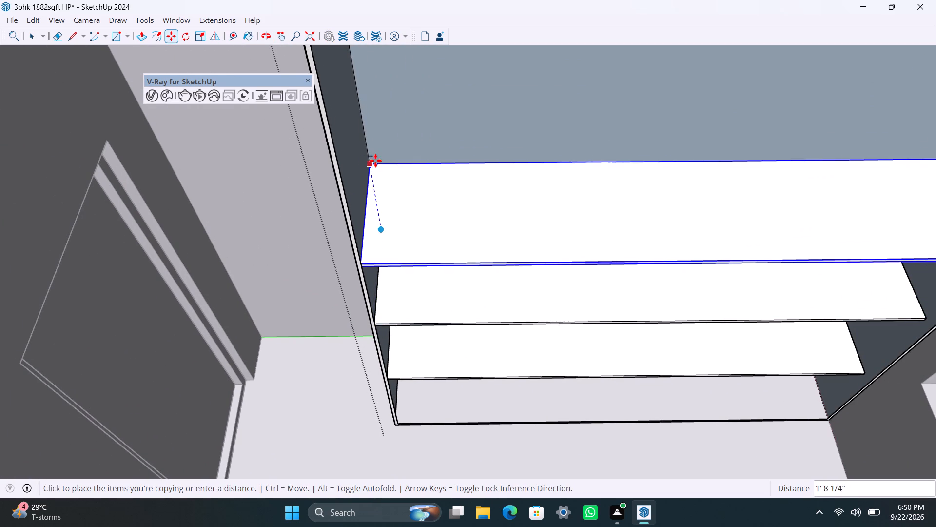
type("2'")
key("Return")
scroll(381, 177, "down", 2)
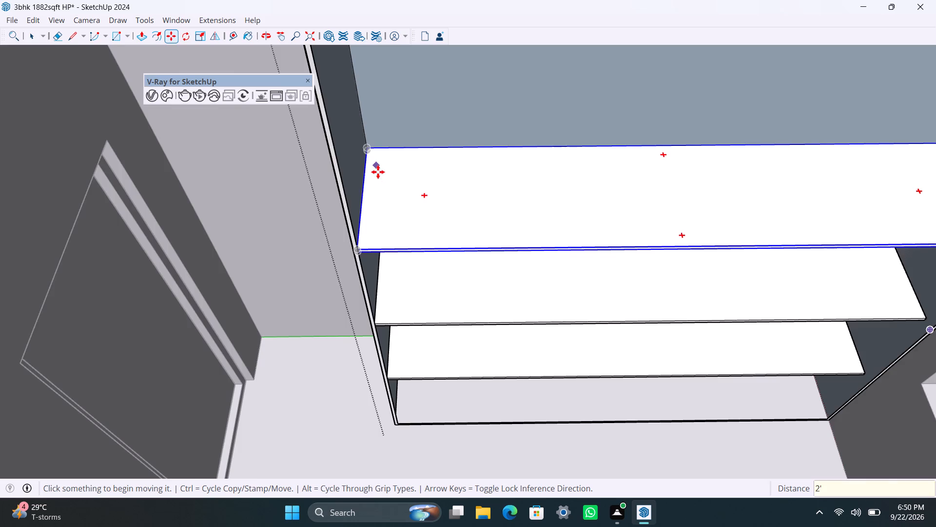
scroll(378, 172, "down", 7)
middle_click_drag(399, 185, 388, 223, "shift")
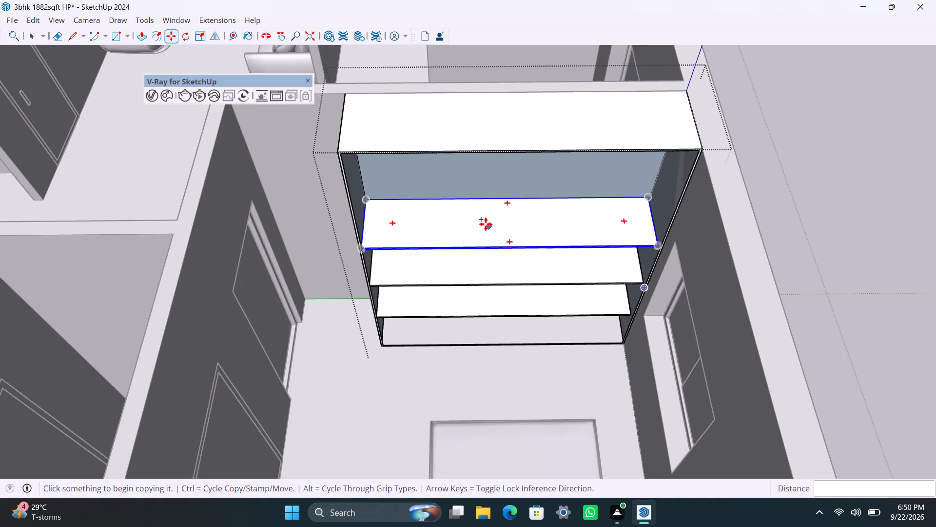
key("space")
Examine the wardrobe and its three shelves from above and from the front.
scroll(455, 271, "down", 3)
middle_click_drag(420, 265, 419, 185)
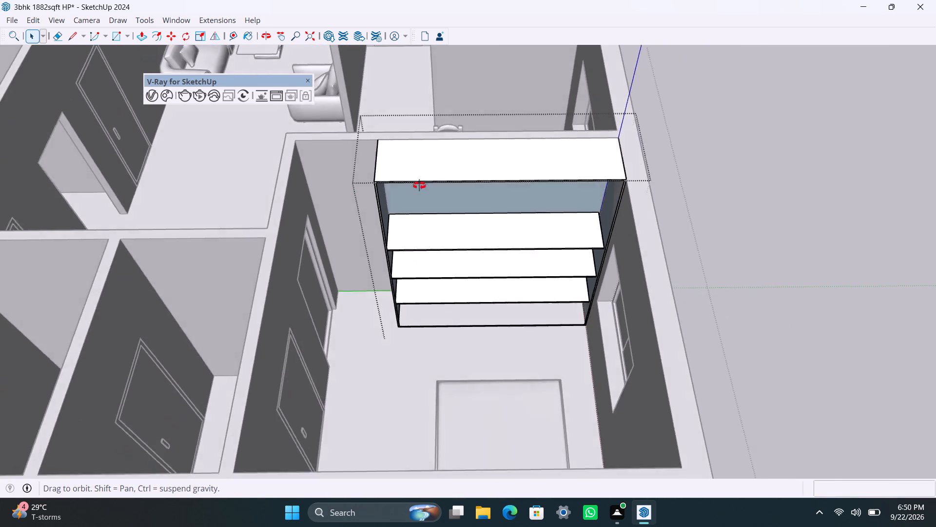
middle_click_drag(419, 185, 409, 176)
scroll(424, 172, "down", 4)
middle_click_drag(446, 188, 418, 312, "shift")
scroll(422, 274, "up", 3)
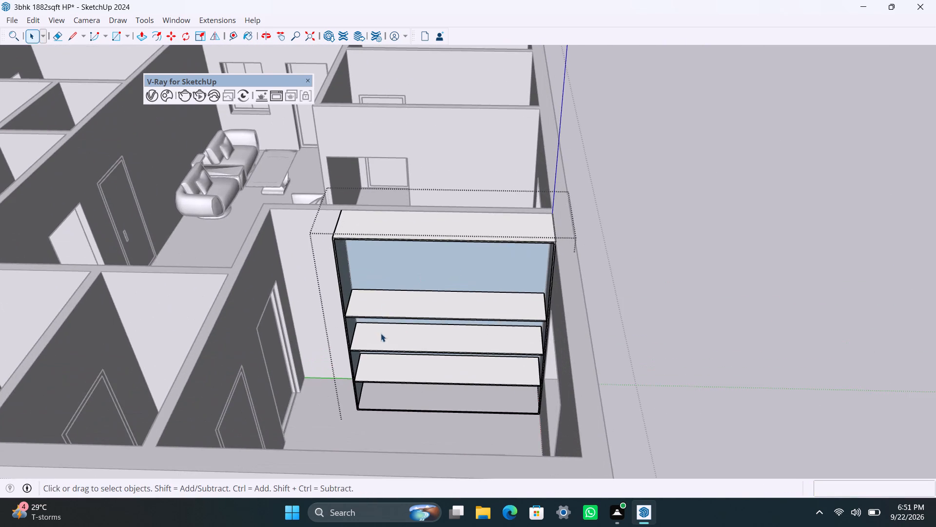
middle_click_drag(382, 332, 393, 316)
scroll(355, 278, "up", 6)
scroll(340, 209, "up", 2)
scroll(347, 224, "down", 3)
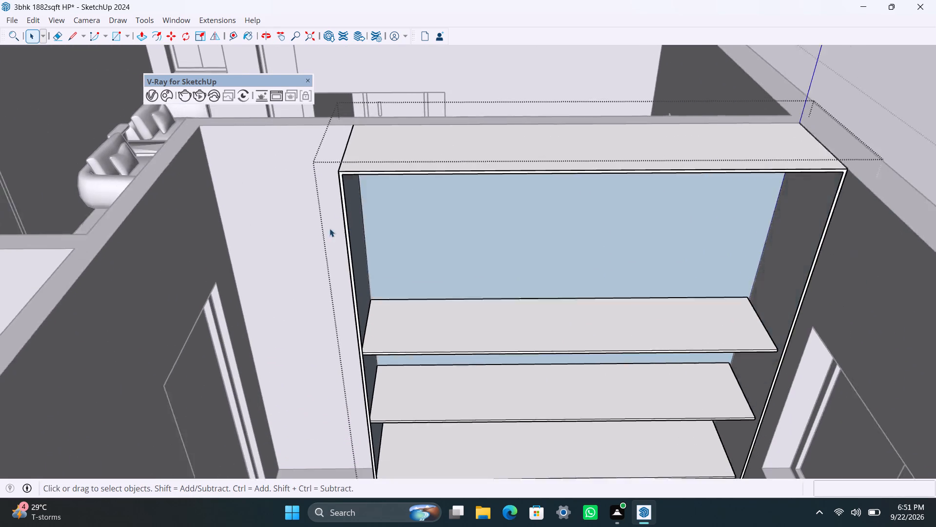
middle_click(308, 237)
scroll(306, 236, "down", 2)
Draw a door rectangle over the left half of the wardrobe's open front, from its upper corner to the bottom edge's midpoint.
key("r")
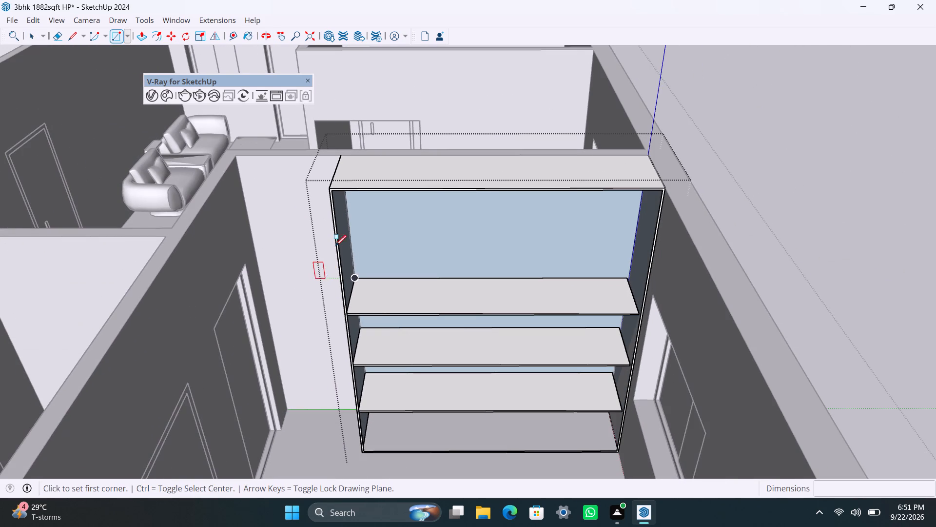
key("space")
key("r")
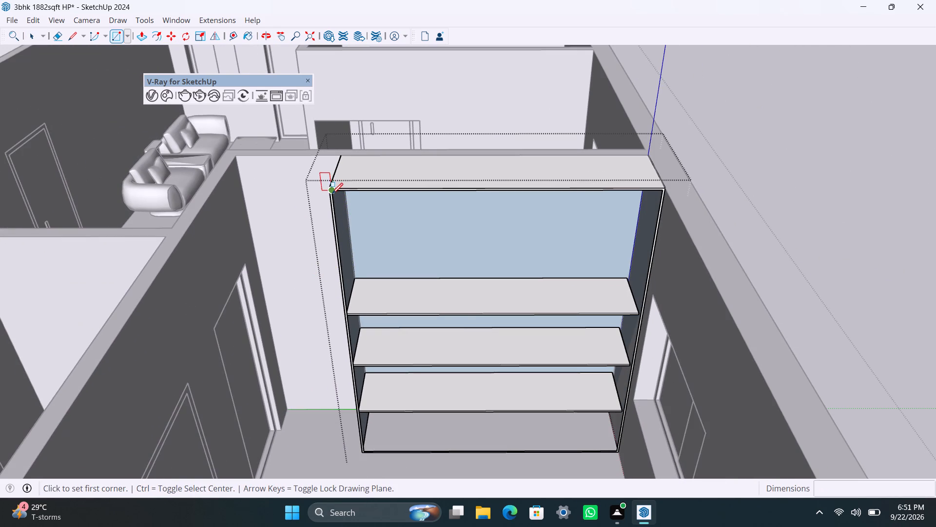
left_click(332, 191)
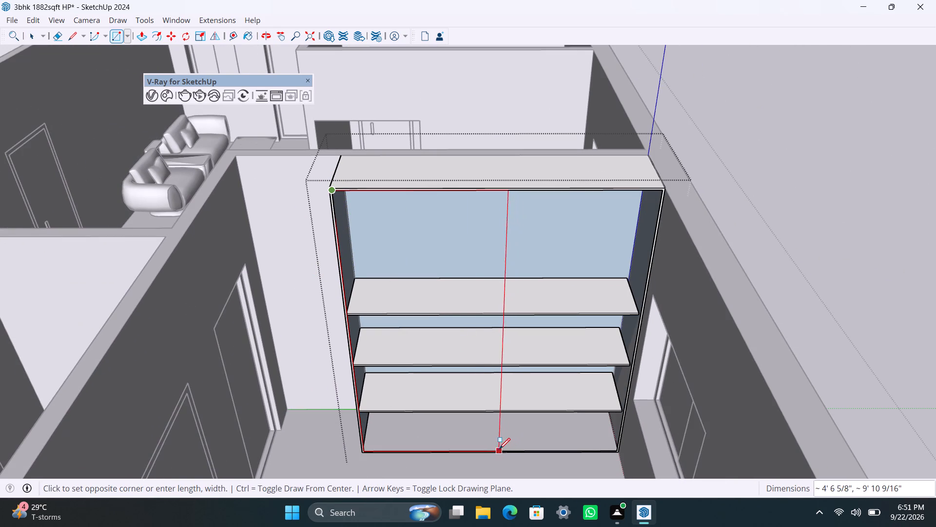
left_click(494, 448)
key("space")
Delete the extra face covering the right half of the wardrobe's front.
left_click(509, 393)
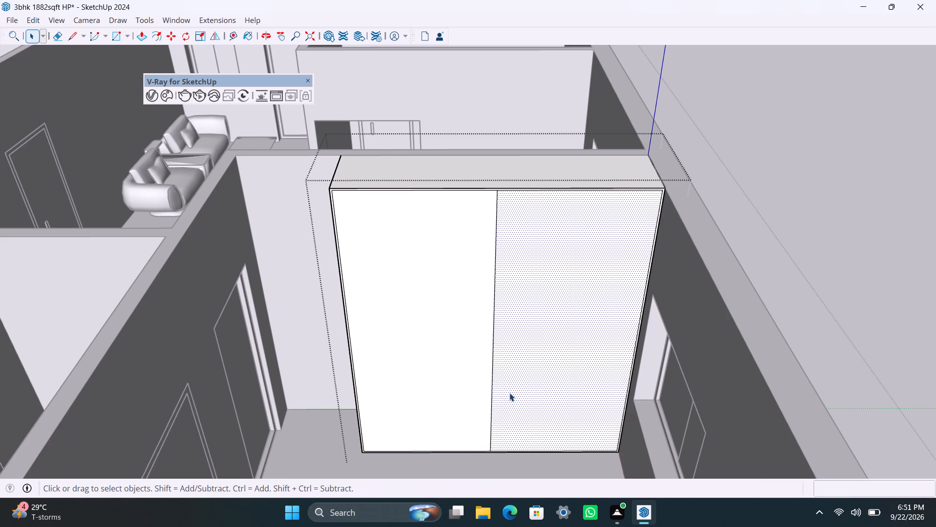
key("Delete")
Group the left door face of the wardrobe together with its boundary edges.
double_click(467, 377)
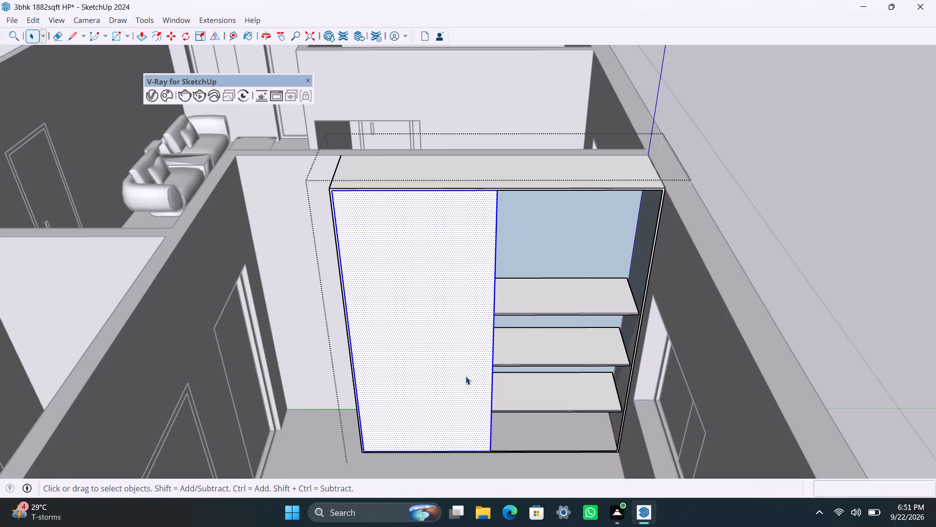
right_click(466, 376)
left_click(554, 181)
Open the left door group, extrude its face 18 mm, and close the group.
triple_click(473, 285)
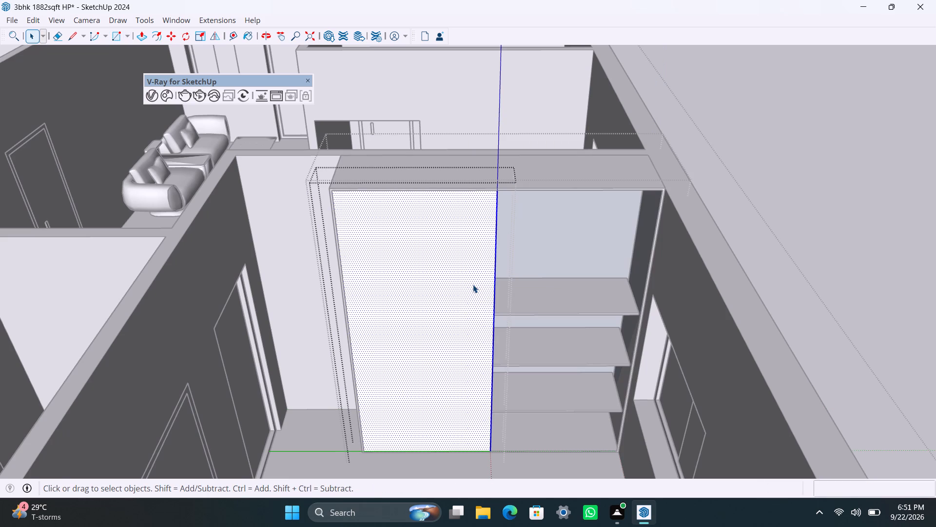
key("p")
left_click(473, 285)
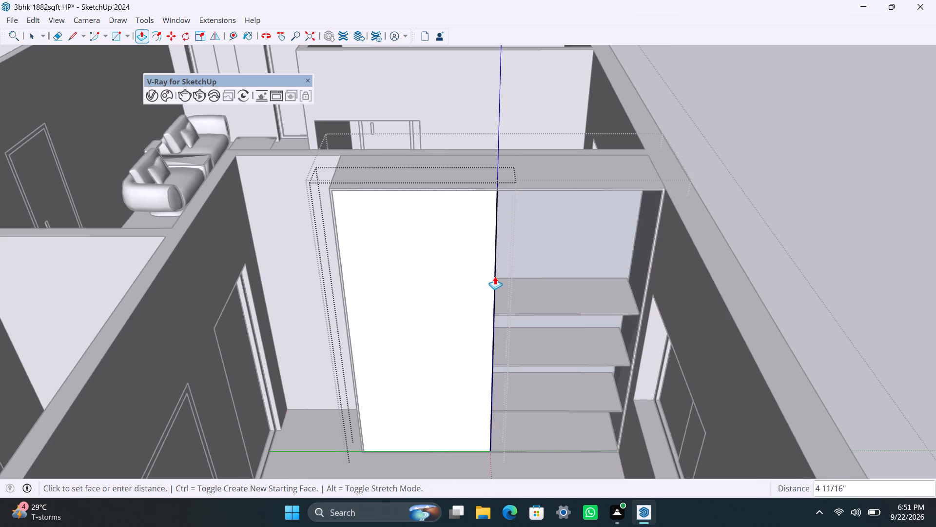
type("18mm")
key("Return")
type("\\")
key("space")
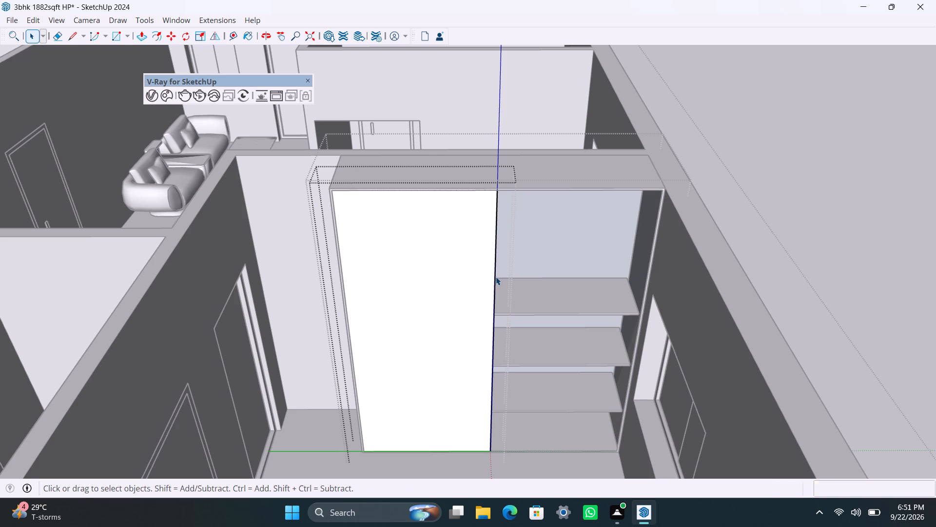
left_click(908, 165)
Copy the left door group sideways from its lower inner corner to the wardrobe's opposite inner bottom corner, covering the open half.
scroll(487, 360, "down", 5)
middle_click_drag(487, 352, 369, 385)
scroll(358, 398, "up", 9)
scroll(368, 439, "up", 4)
left_click(373, 442)
scroll(385, 455, "down", 2)
middle_click_drag(386, 460, 383, 425, "shift")
left_click(364, 470)
left_click(397, 421)
scroll(401, 440, "up", 2)
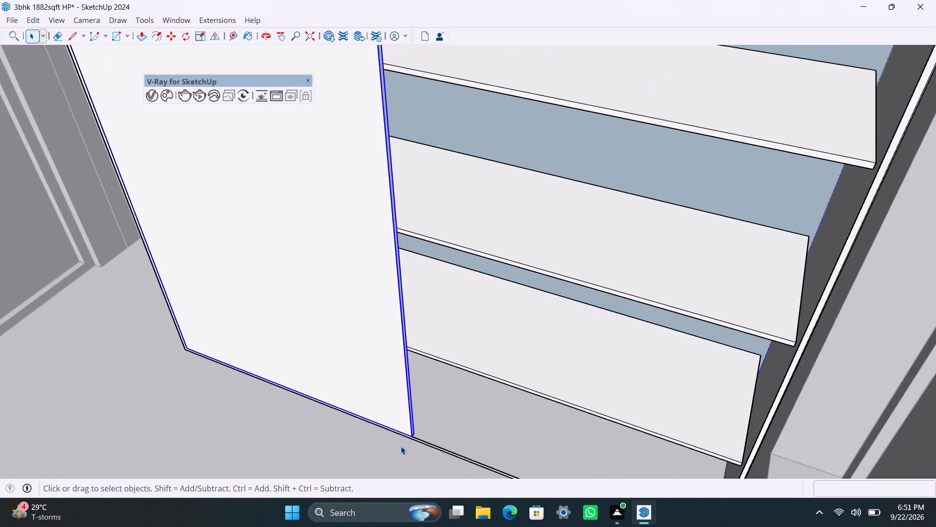
middle_click_drag(400, 446, 402, 371, "shift")
key("m")
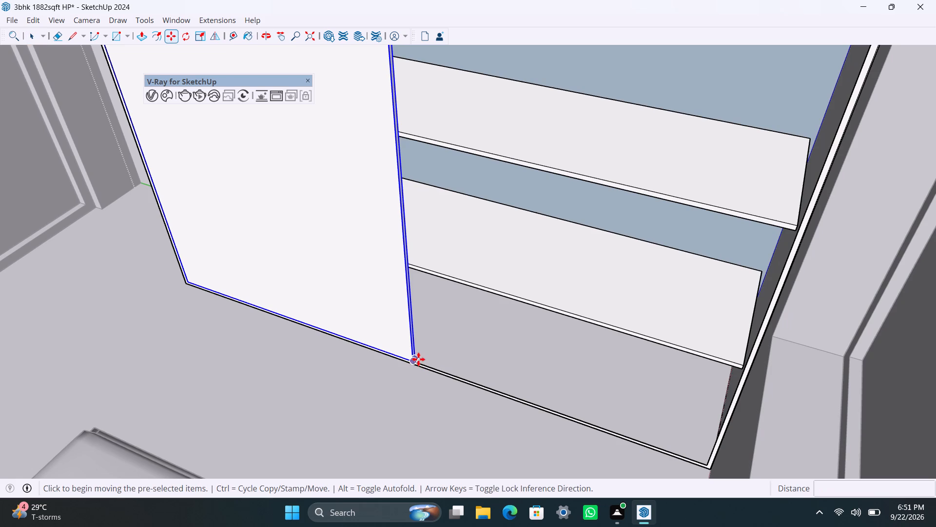
scroll(422, 358, "up", 6)
left_click(419, 357)
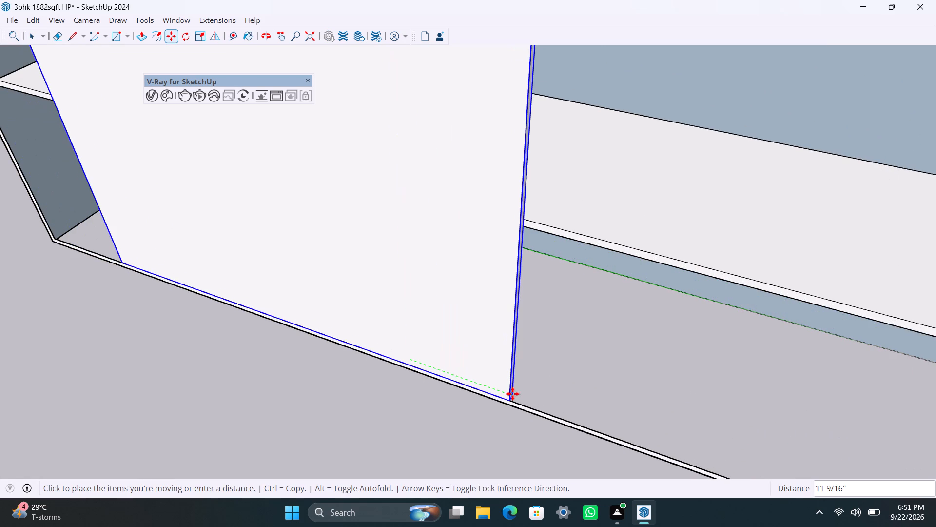
scroll(536, 411, "down", 8)
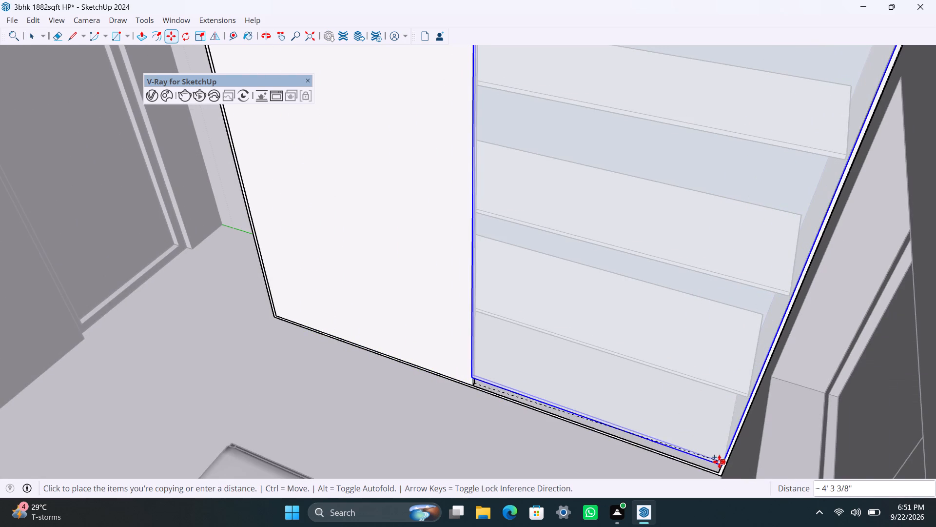
scroll(717, 464, "up", 6)
middle_click_drag(690, 449, 678, 392)
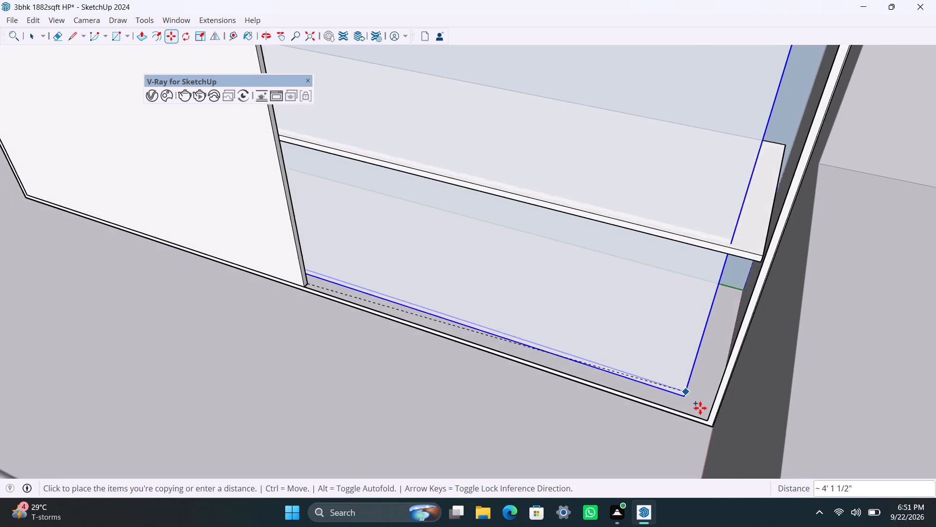
left_click(708, 417)
Move the copied door in small corrections until its lower corner meets the first door's corner and both fronts are flush.
scroll(392, 383, "up", 3)
middle_click_drag(327, 368, 523, 425)
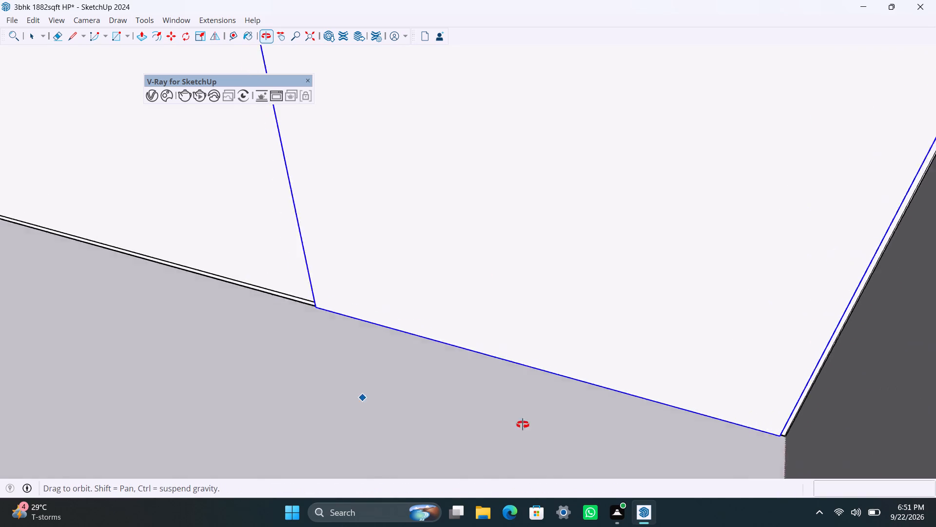
middle_click_drag(523, 425, 598, 434)
scroll(622, 388, "up", 8)
middle_click_drag(626, 375, 550, 365)
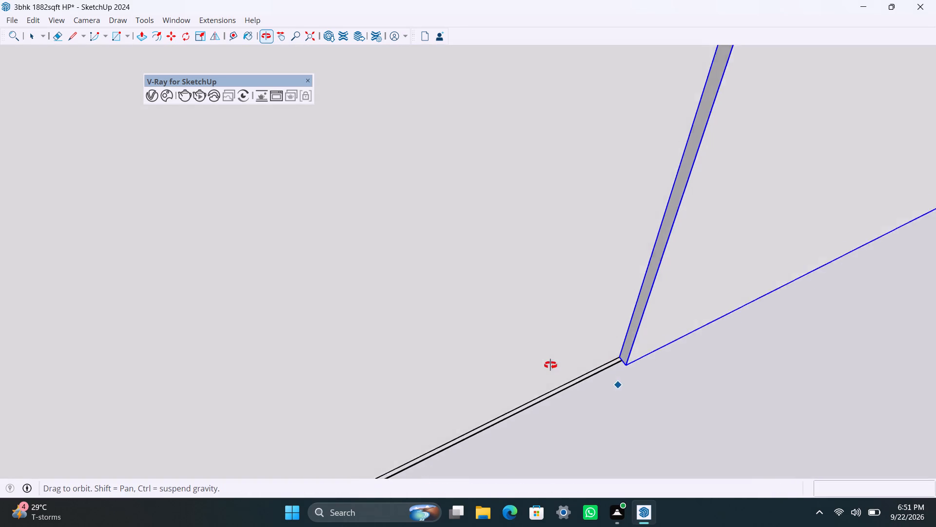
middle_click_drag(550, 365, 533, 361)
left_click(604, 384)
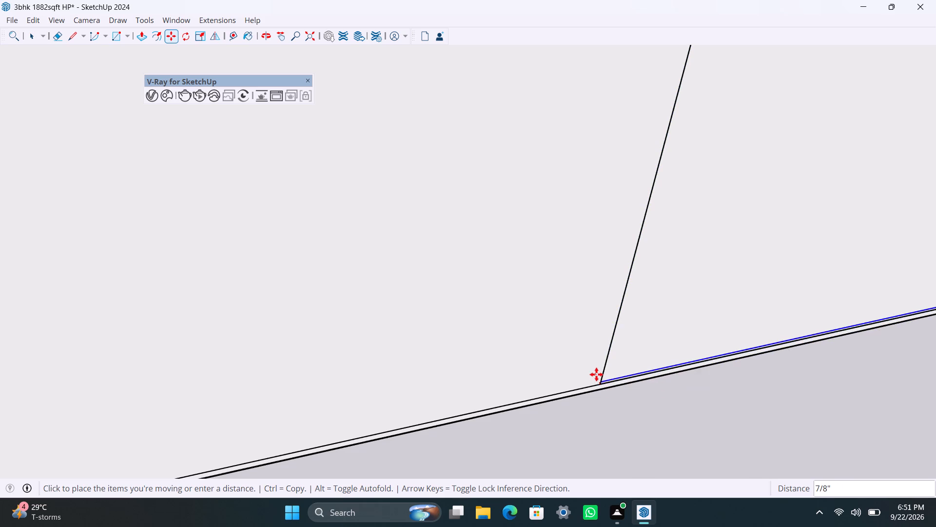
left_click(596, 374)
scroll(604, 376, "up", 7)
middle_click_drag(593, 400, 495, 400)
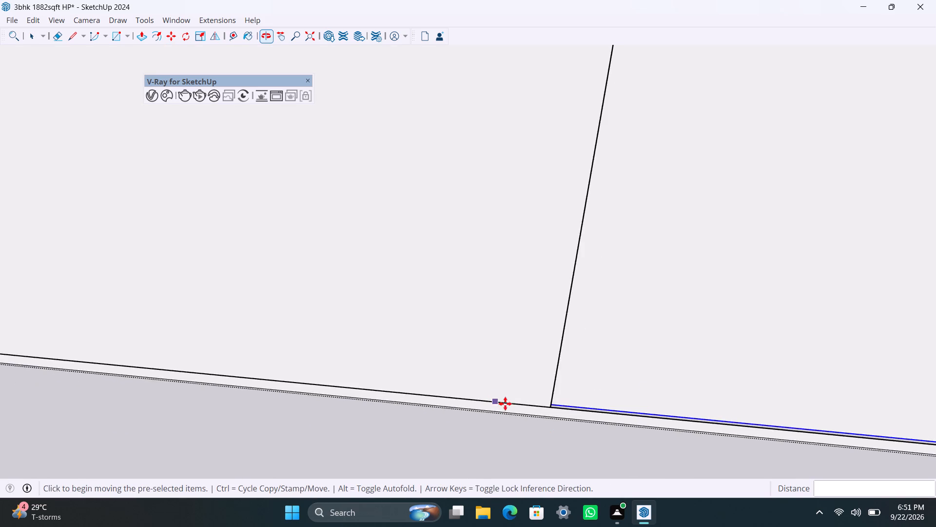
scroll(534, 402, "up", 13)
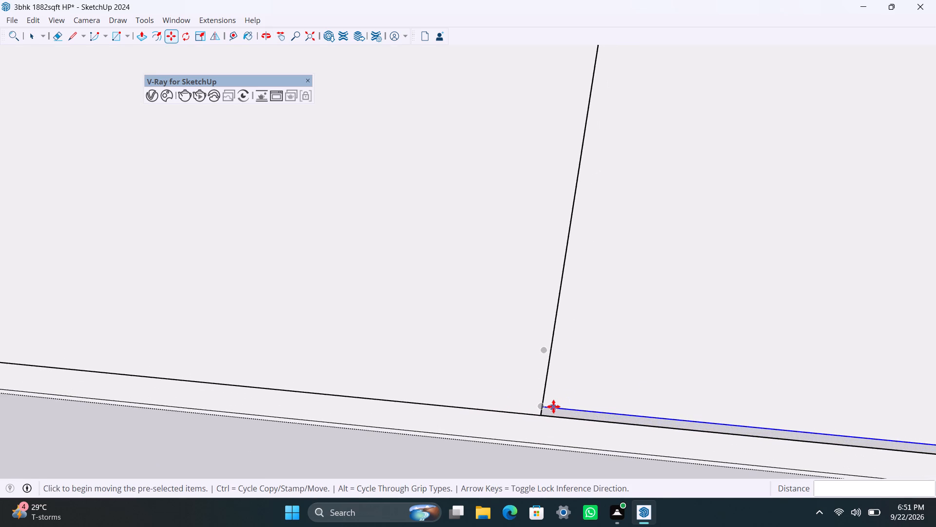
left_click(547, 404)
left_click(542, 413)
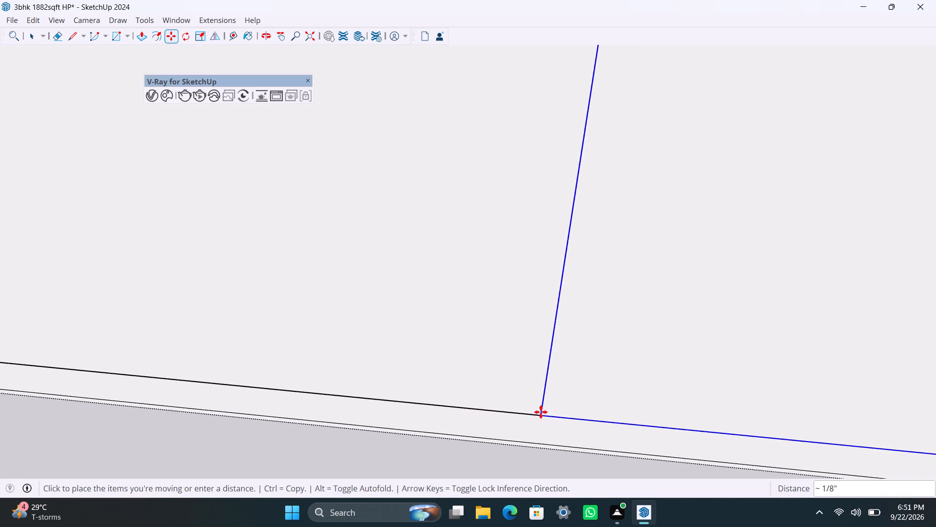
Save the model, exit the wardrobe and house groups, and save again.
key("ctrl+s")
key("space")
scroll(535, 370, "down", 7)
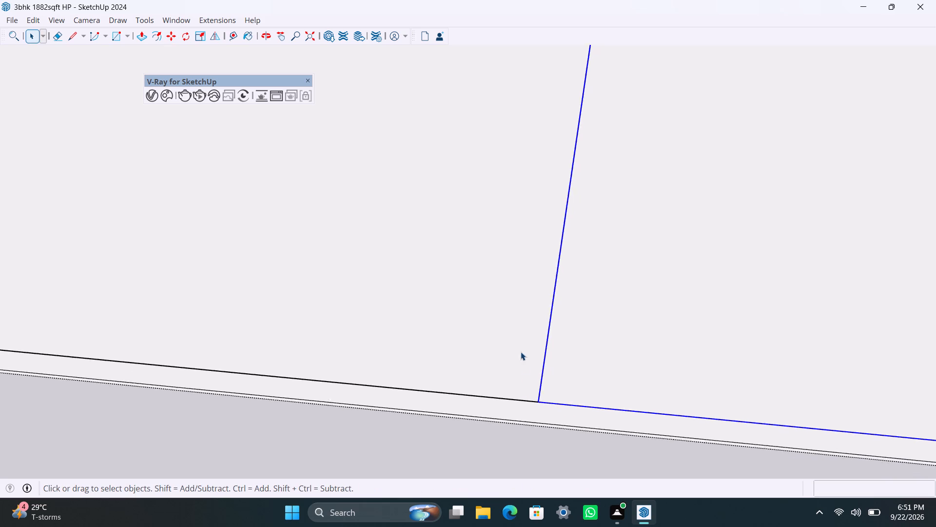
scroll(521, 352, "down", 20)
scroll(521, 352, "down", 20)
scroll(521, 352, "down", 7)
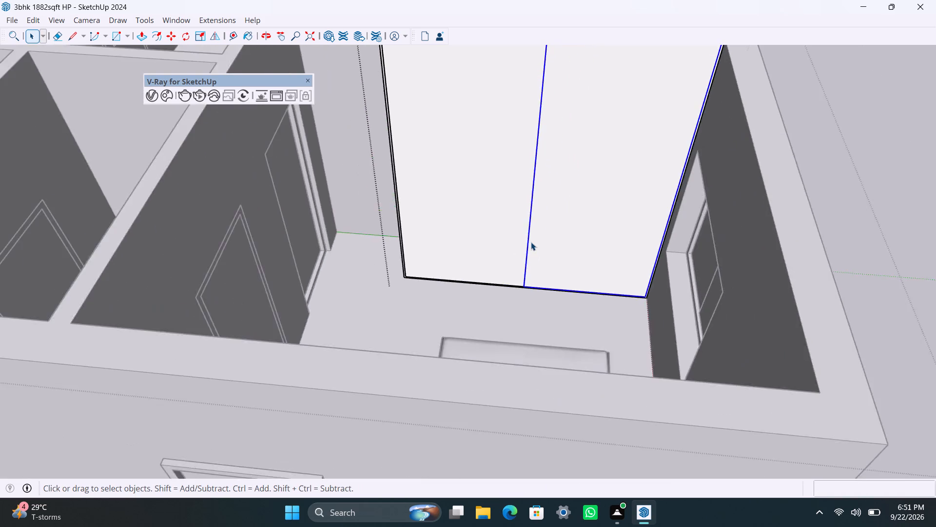
scroll(531, 242, "down", 11)
left_click(630, 224)
left_click(648, 214)
scroll(491, 206, "up", 2)
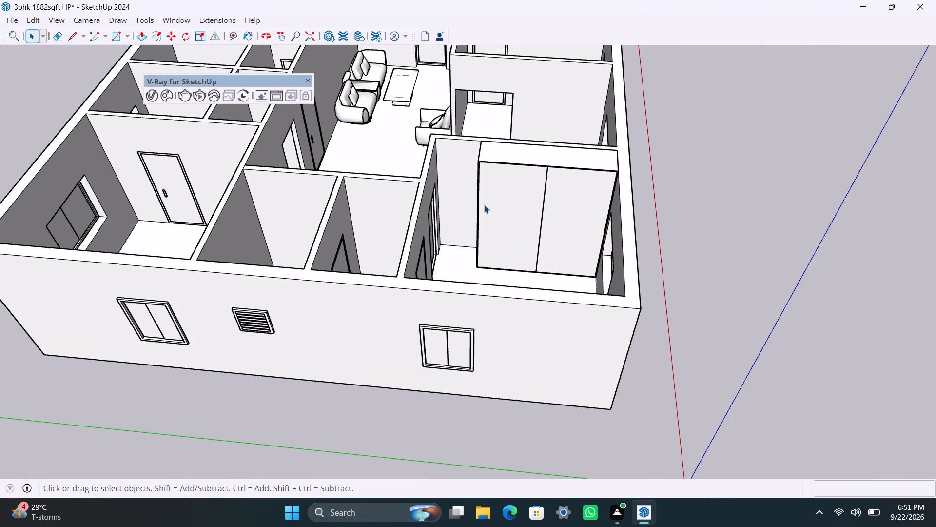
scroll(470, 224, "down", 3)
middle_click_drag(470, 226, 557, 318)
key("ctrl+s")
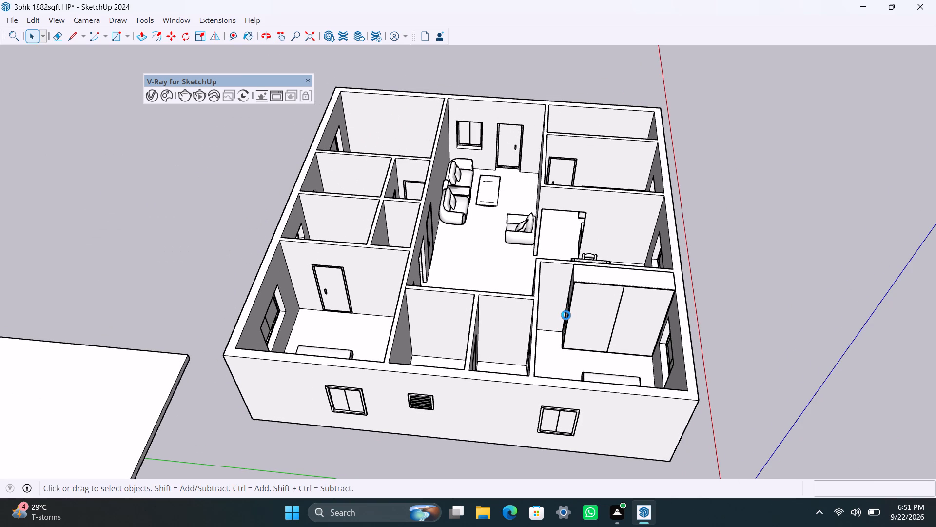
key("space")
Open the house group and copy the finished wardrobe 24' 4 11/16" to the open ground outside the exterior wall.
left_click(575, 312)
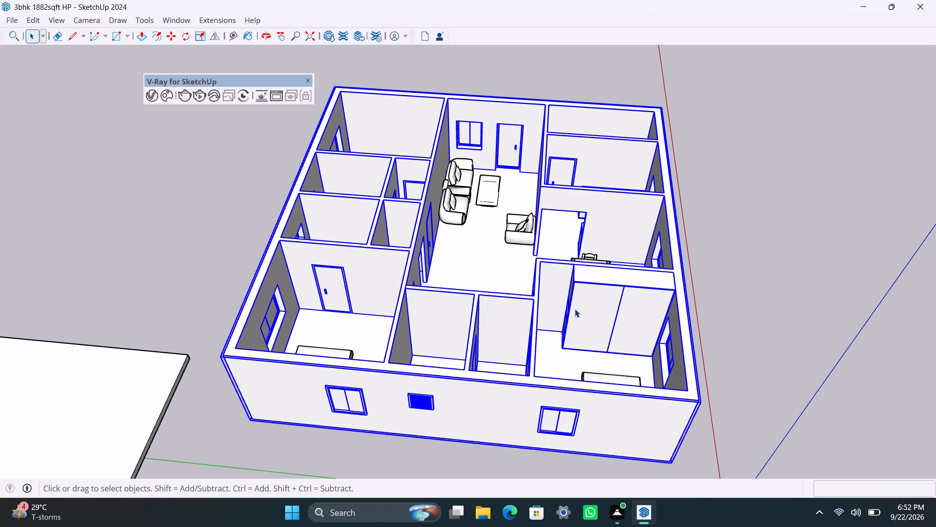
triple_click(575, 303)
key("m")
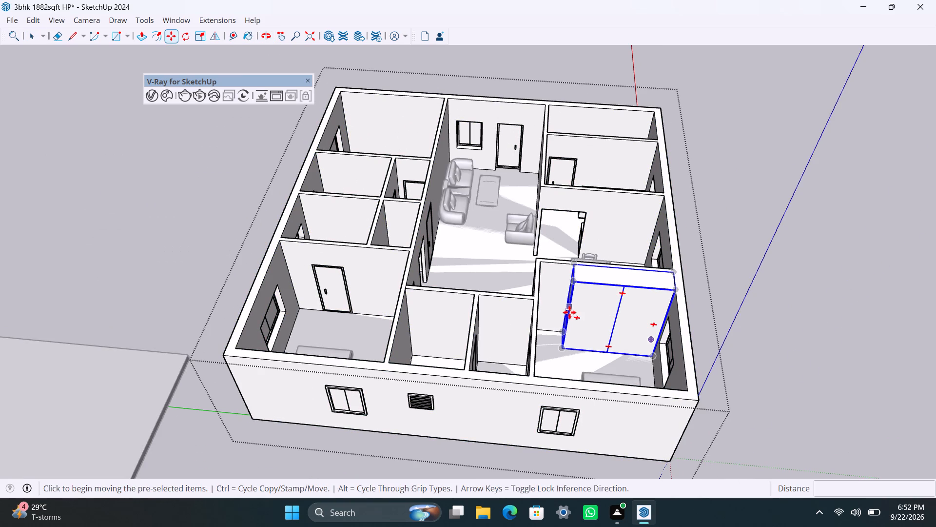
left_click(563, 345)
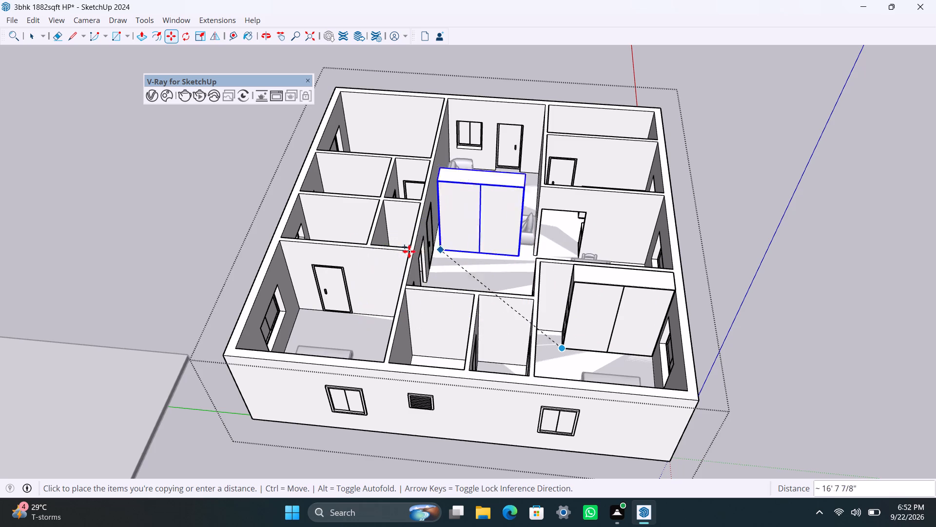
scroll(409, 251, "up", 2)
scroll(337, 322, "down", 3)
middle_click_drag(344, 331, 650, 375)
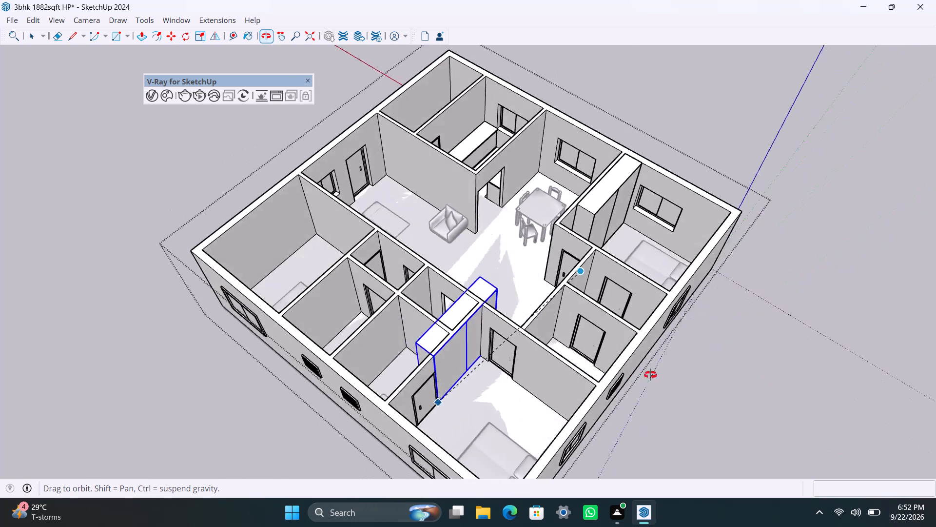
middle_click_drag(650, 375, 714, 375)
left_click(779, 346)
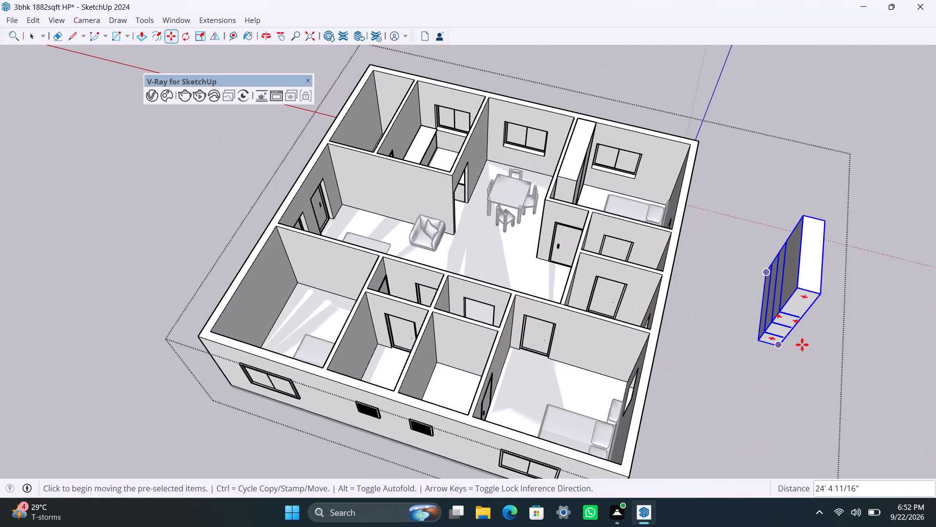
key("space")
Rotate the wardrobe copy outside the house 90° horizontally about its lower front corner.
scroll(785, 345, "up", 3)
middle_click_drag(782, 353, 643, 321)
scroll(699, 385, "down", 5)
middle_click_drag(728, 406, 688, 317, "shift")
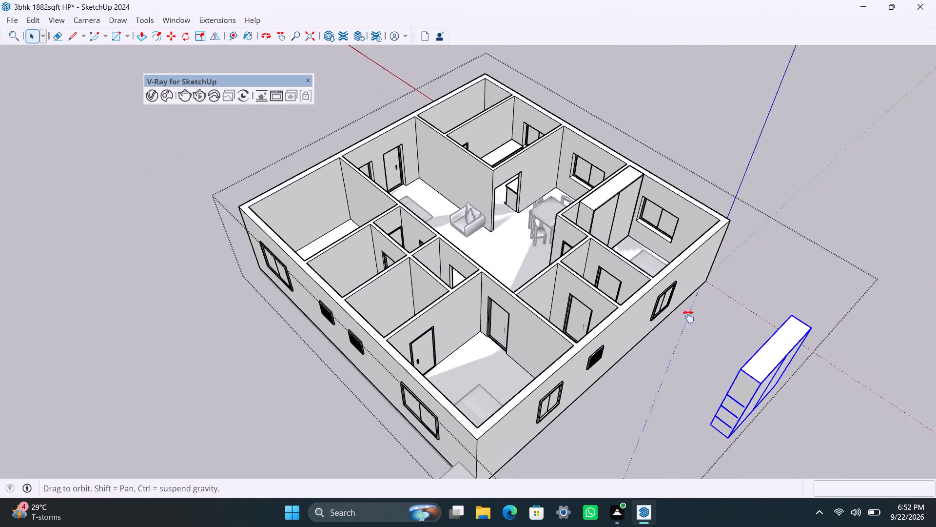
middle_click_drag(688, 317, 650, 252, "shift")
scroll(679, 295, "up", 2)
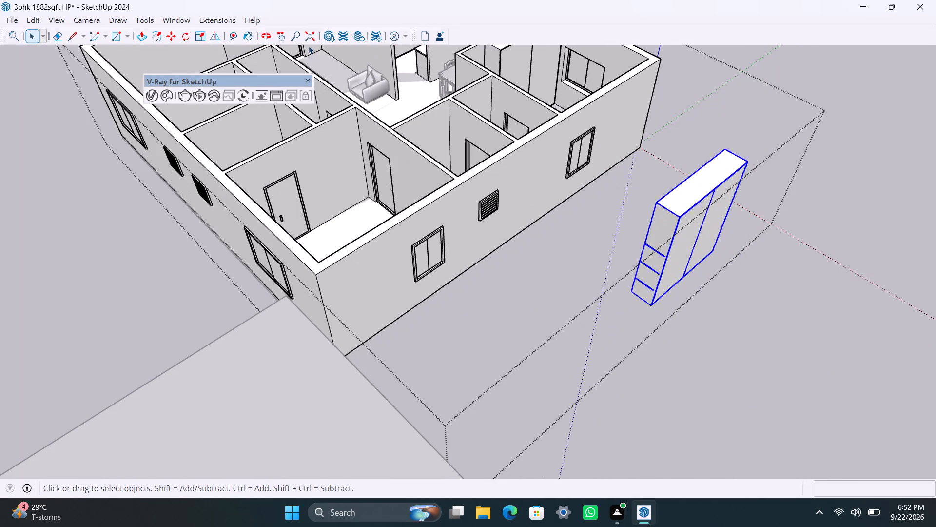
left_click(187, 34)
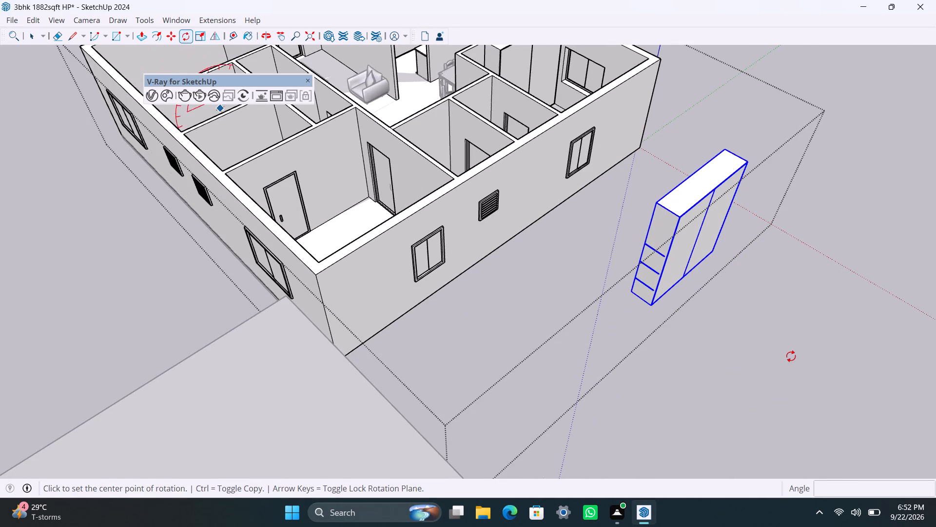
left_click(661, 320)
left_click(716, 255)
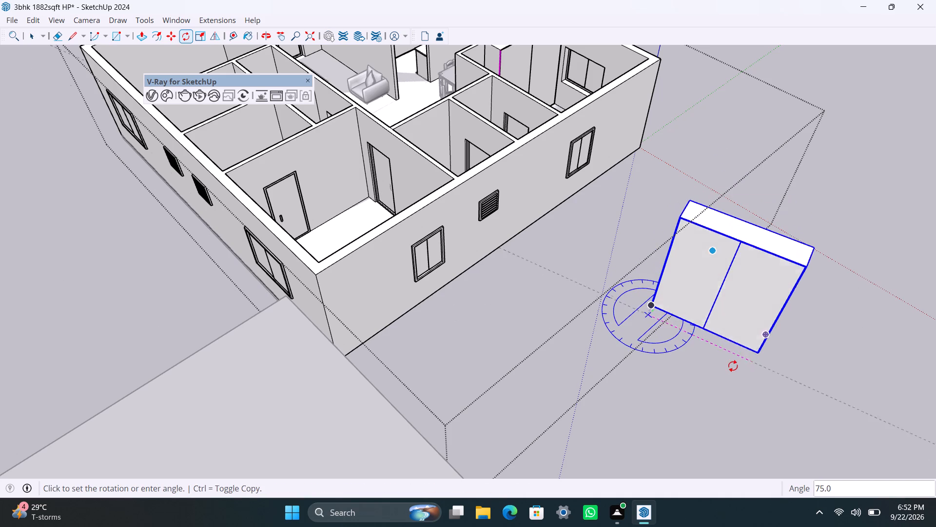
type("90")
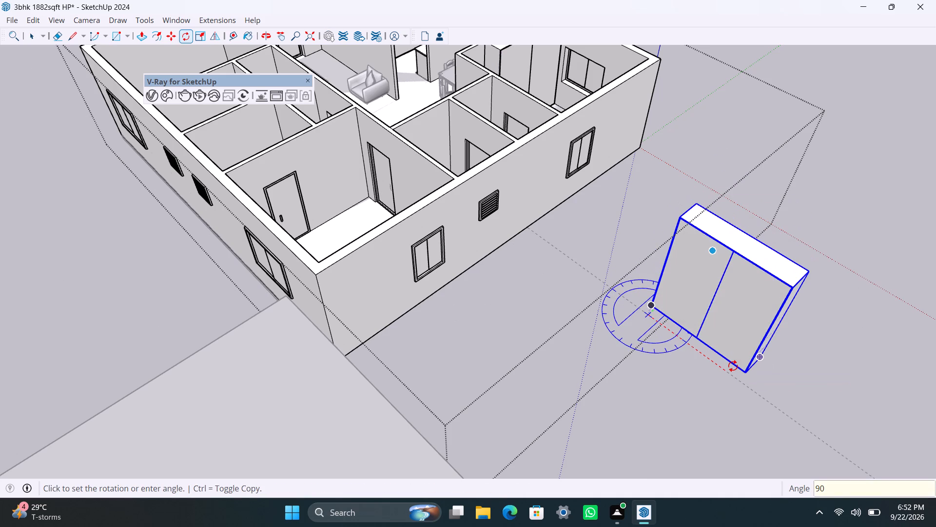
key("Return")
key("space")
Move the rotated wardrobe by its lower front corner into the other corner bedroom, against the wall with the door, facing the bed.
key("m")
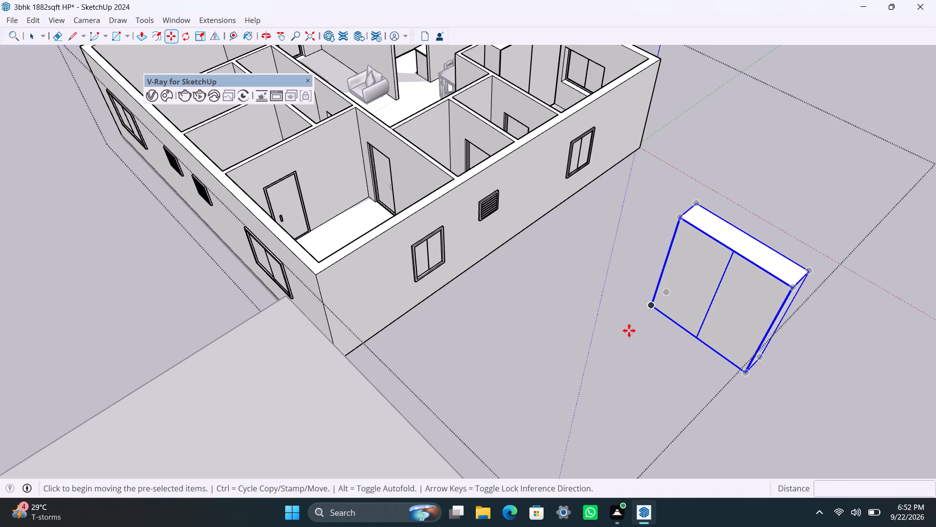
left_click(648, 305)
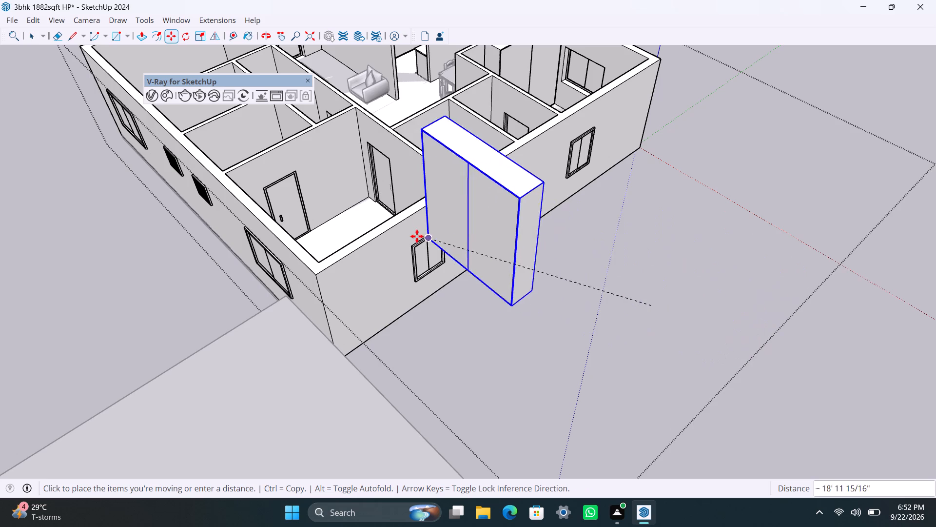
scroll(415, 236, "up", 3)
middle_click_drag(402, 235, 848, 427)
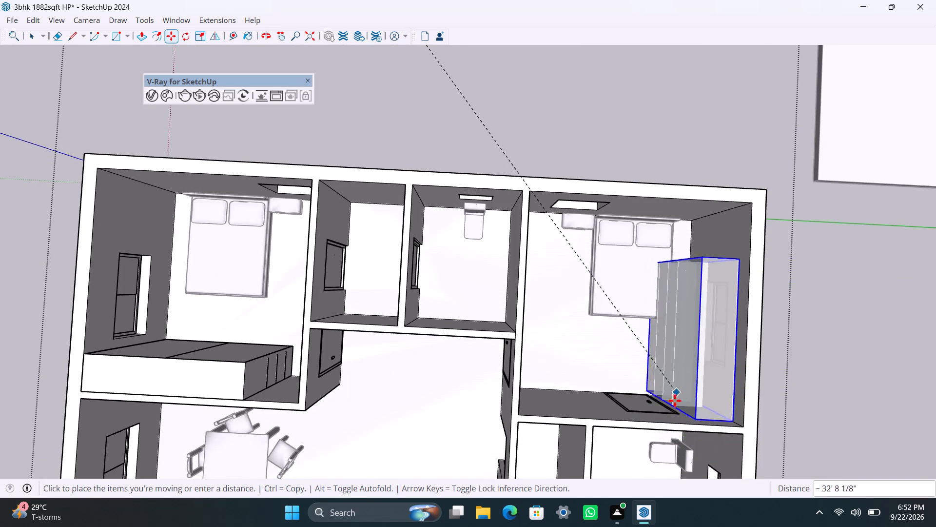
scroll(675, 401, "up", 2)
middle_click_drag(682, 392, 366, 239)
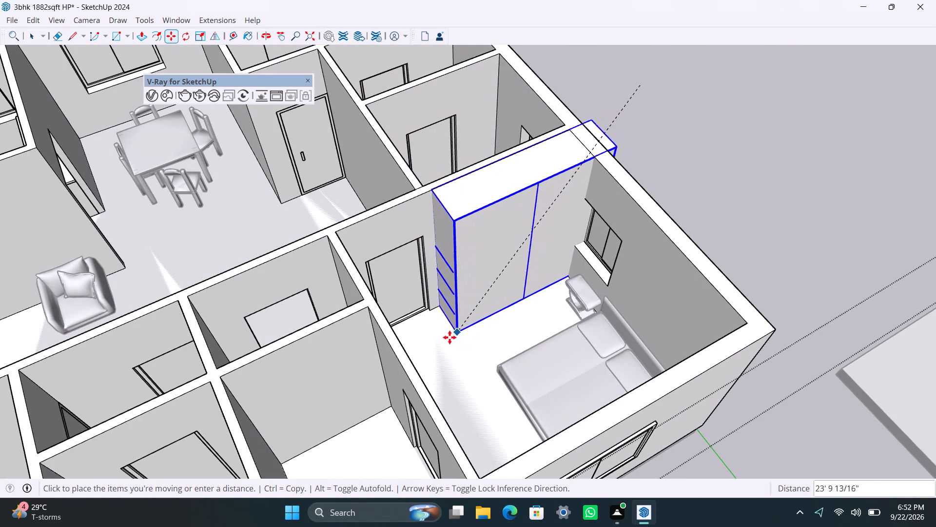
left_click(449, 343)
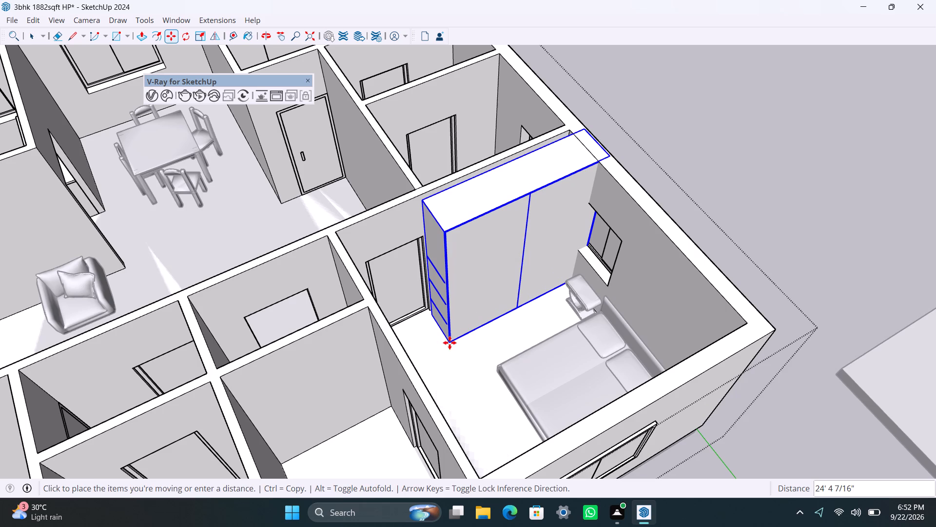
Scale the wardrobe copy shorter in width by pulling in its end nearest the bedroom door.
key("s")
left_click_drag(440, 278, 468, 277)
key("space")
Move the shortened wardrobe about 1' 2" along the wall toward the bedroom door, away from the window wall.
key("m")
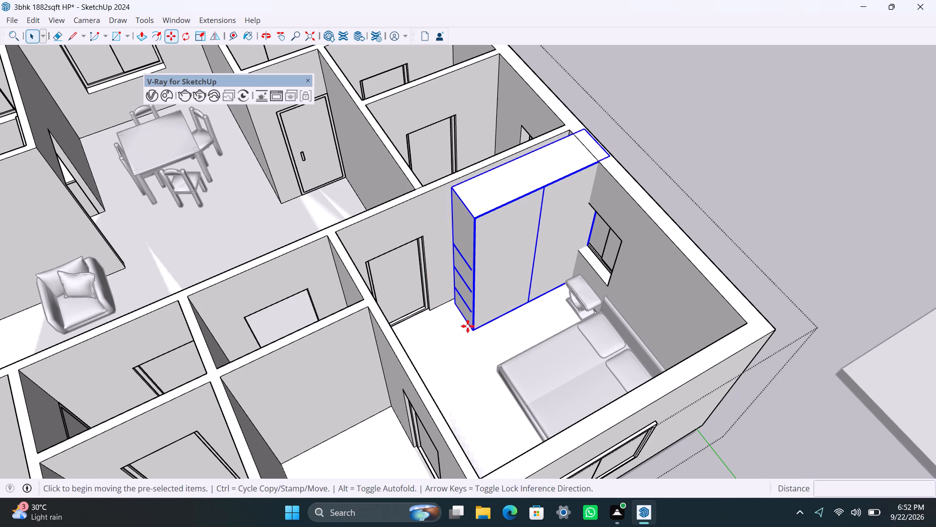
left_click(471, 327)
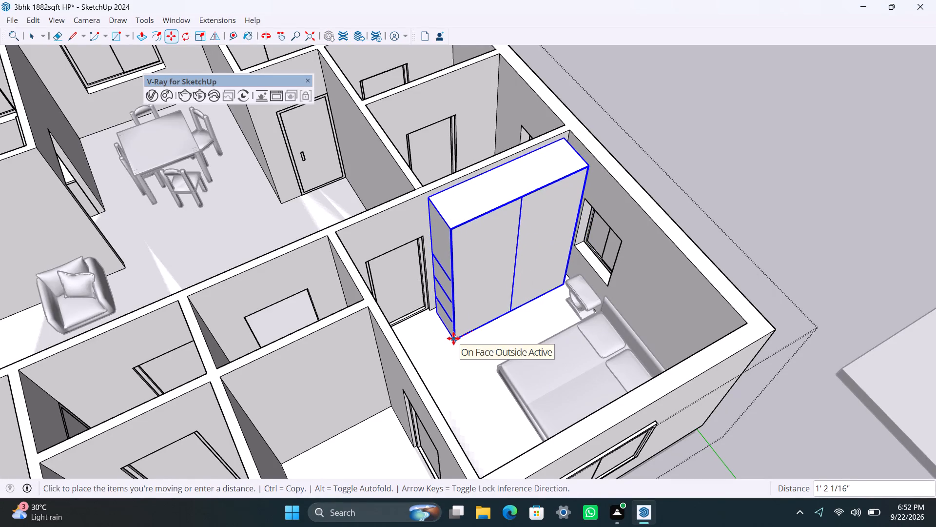
left_click(454, 337)
scroll(517, 301, "up", 2)
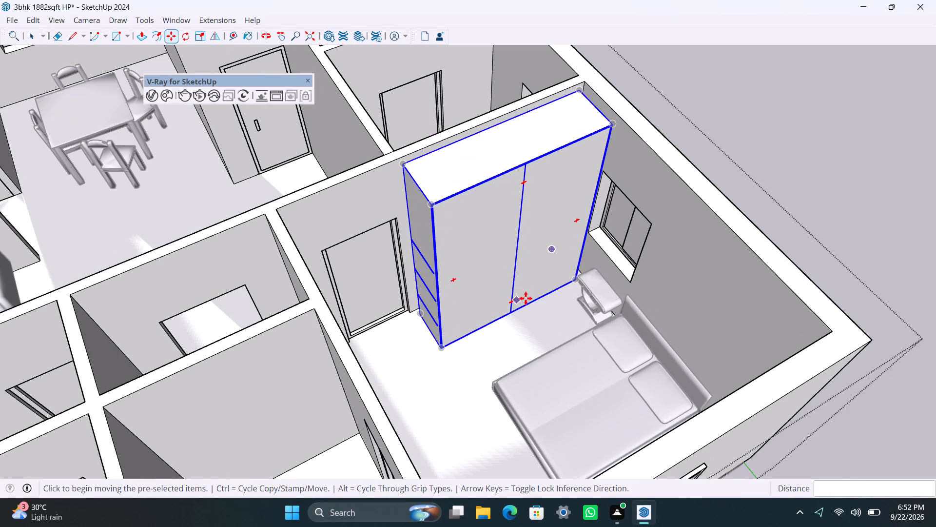
Scale the wardrobe's depth to about 0.76 by its front face and close the house group.
middle_click_drag(526, 296, 411, 295)
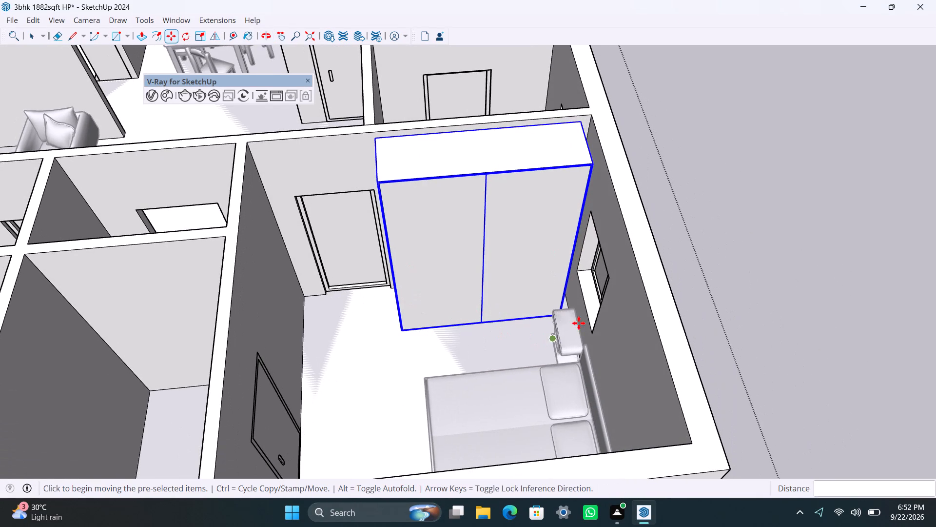
key("s")
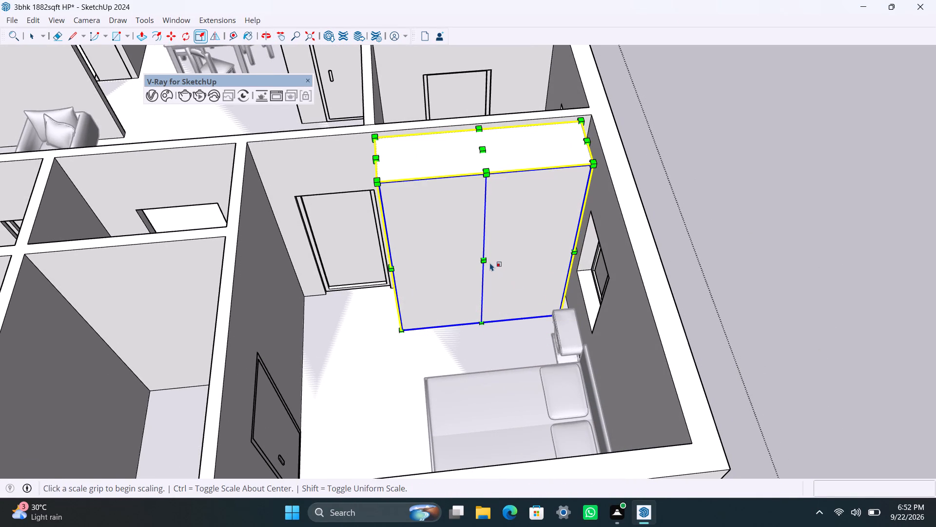
left_click(486, 259)
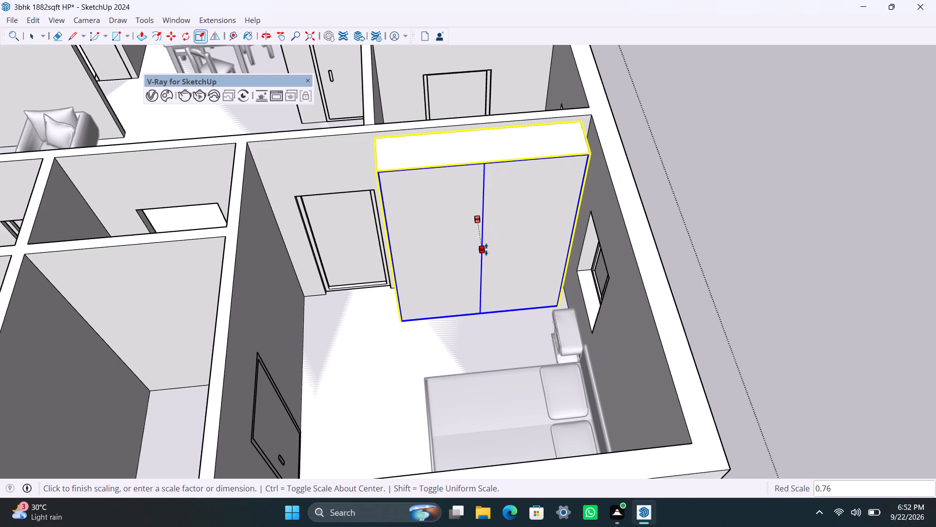
left_click(486, 249)
key("space")
left_click(760, 243)
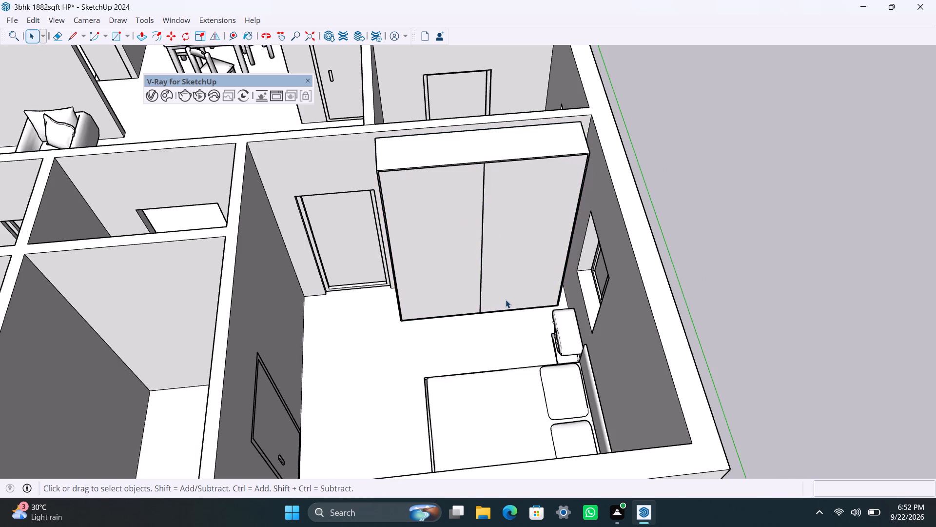
Move the bed in the wardrobe's bedroom about 1' 4" along the green axis, away from the wardrobe.
scroll(504, 306, "down", 3)
middle_click_drag(493, 323, 572, 354)
scroll(465, 312, "up", 3)
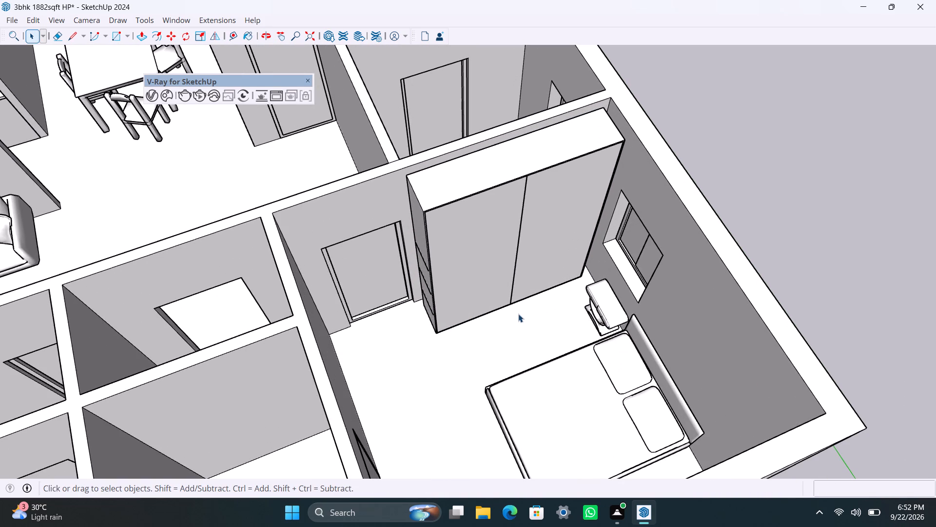
scroll(586, 385, "down", 3)
middle_click_drag(561, 417, 761, 483)
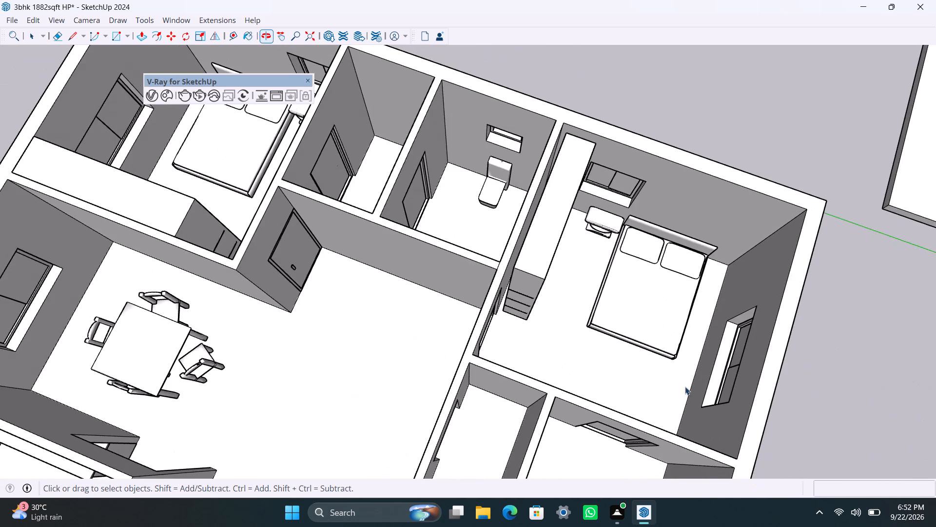
scroll(683, 364, "up", 2)
left_click(631, 323)
key("m")
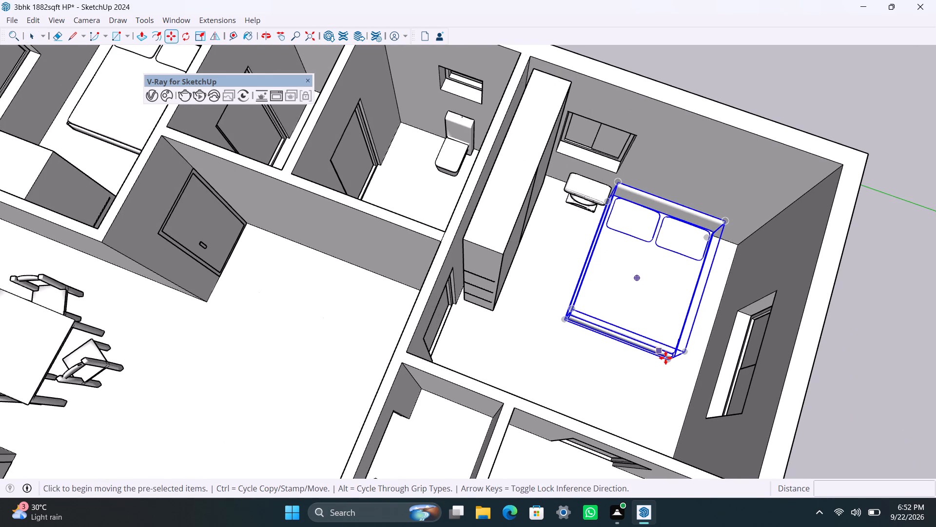
left_click(665, 357)
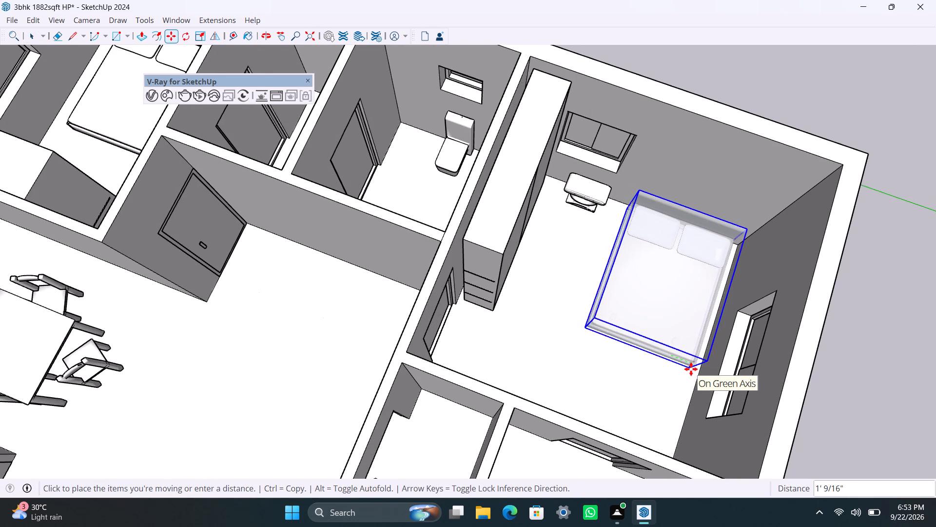
left_click(691, 369)
key("space")
scroll(680, 352, "up", 2)
middle_click_drag(680, 356, 666, 342, "shift")
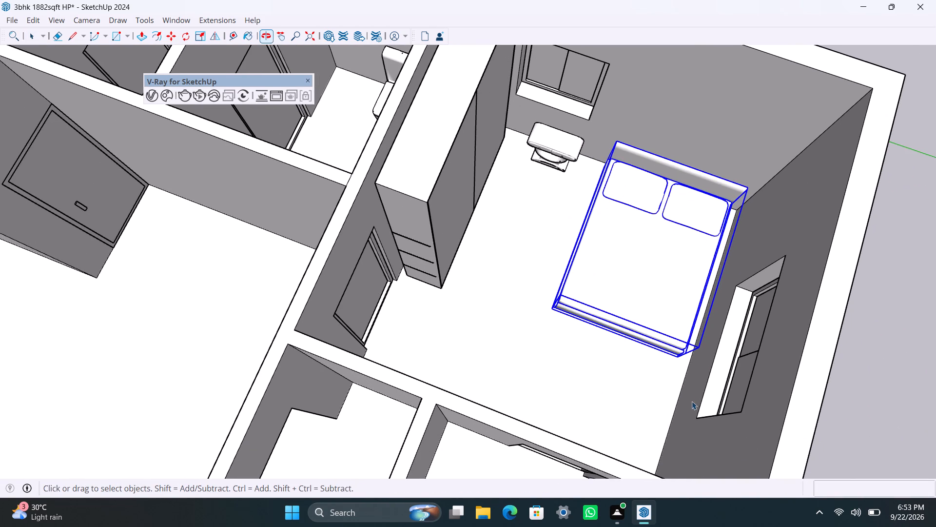
key("m")
left_click(678, 359)
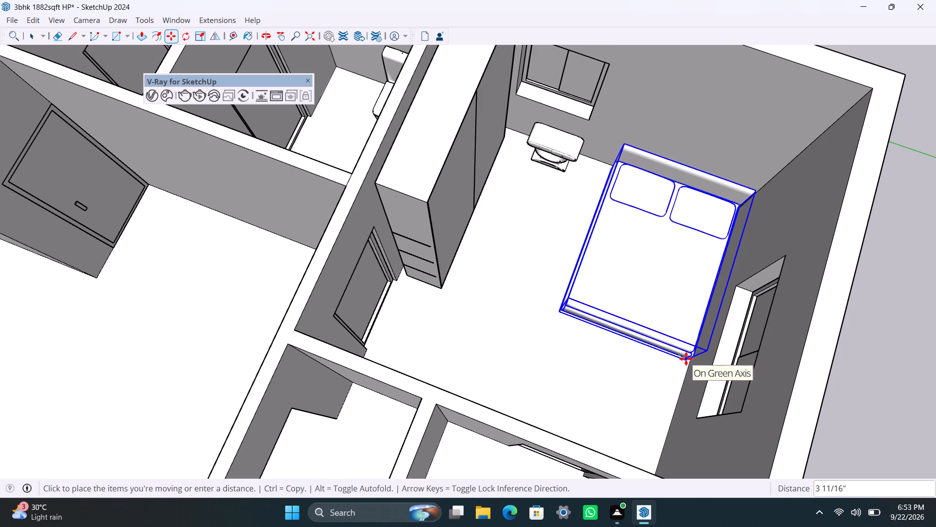
left_click(686, 359)
key("space")
Move the bedside table about 1' 4" along the green axis so it stands next to the bed's headboard.
left_click(553, 156)
key("m")
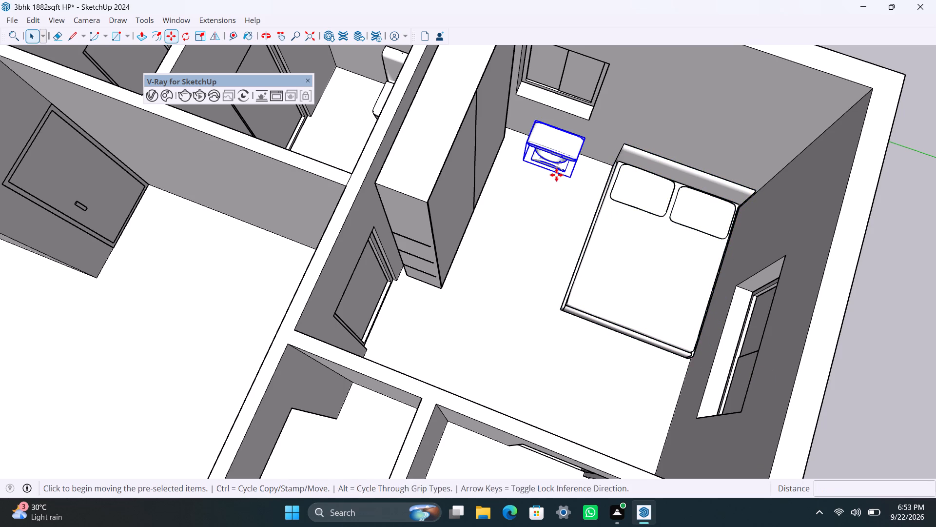
left_click(567, 176)
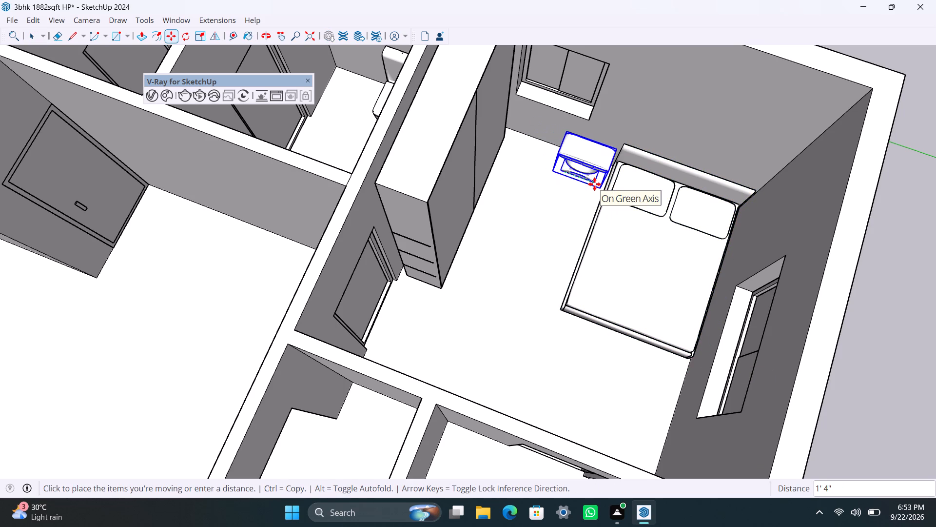
left_click(596, 184)
key("space")
scroll(571, 267, "up", 1)
scroll(568, 324, "down", 5)
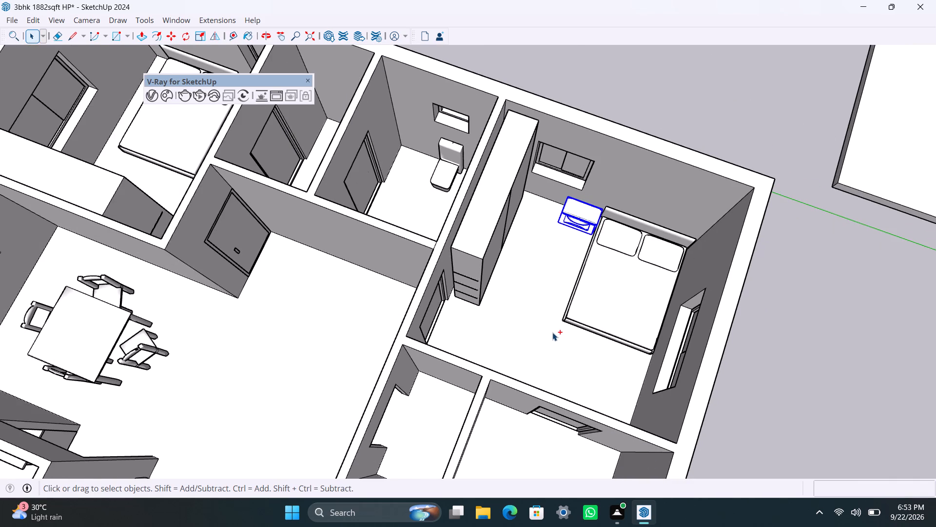
Save the model.
key("ctrl+s")
key("space")
Open the house group and copy the narrowed wardrobe about 27' 6 9/16" along the red axis into the bedroom beside the living room.
scroll(516, 320, "down", 5)
middle_click_drag(541, 321, 673, 111, "shift")
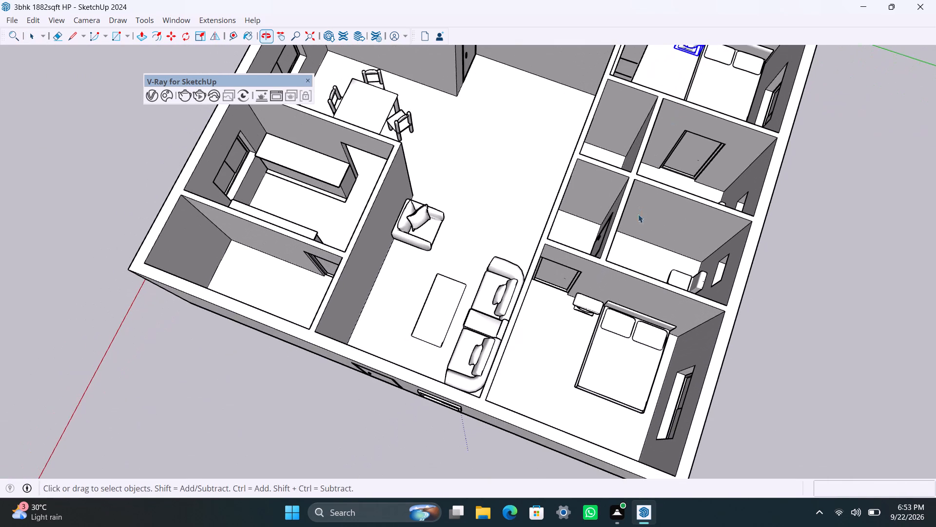
scroll(653, 230, "up", 1)
middle_click_drag(649, 232, 449, 401, "shift")
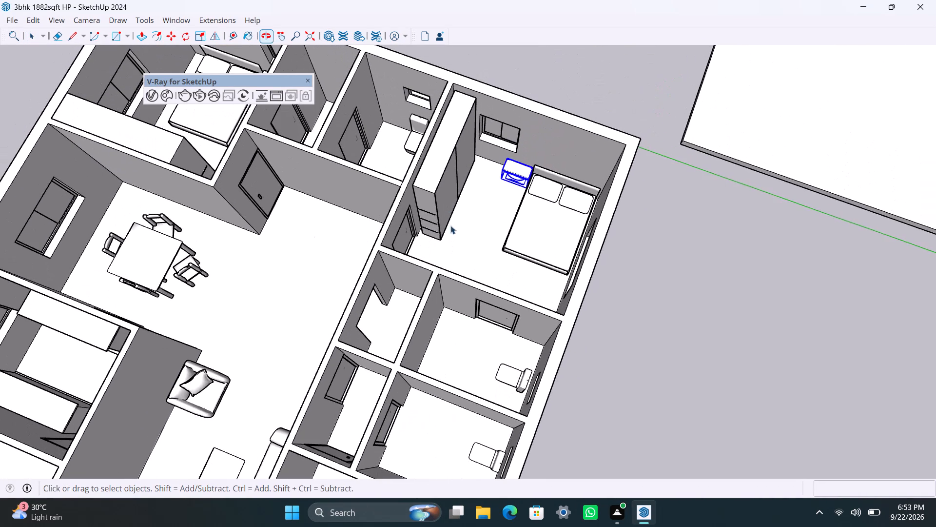
left_click(429, 195)
triple_click(433, 208)
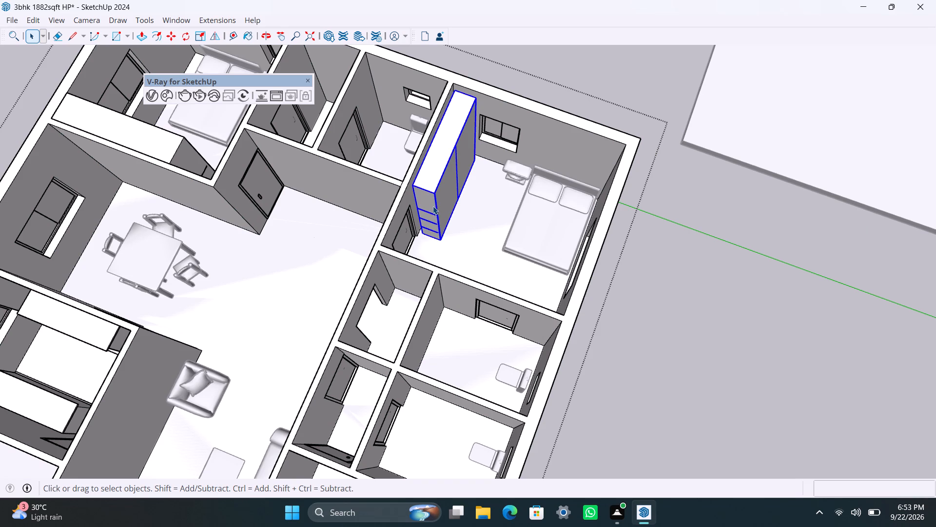
key("m")
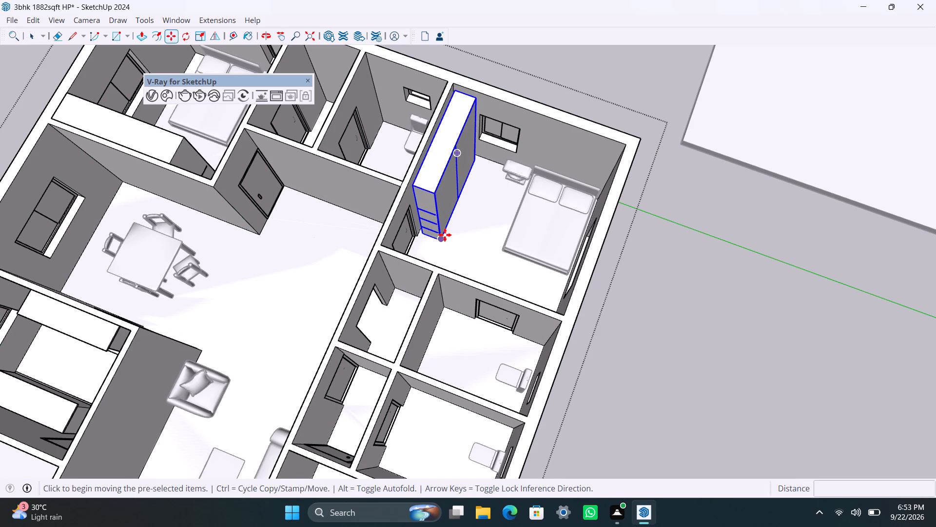
left_click(444, 235, "ctrl")
scroll(408, 345, "down", 3)
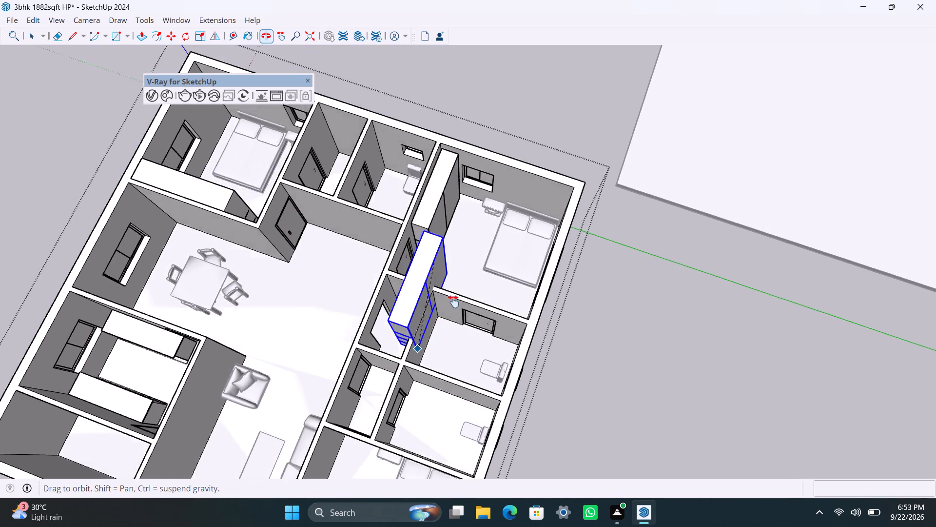
scroll(460, 323, "up", 2)
middle_click_drag(460, 323, 445, 324)
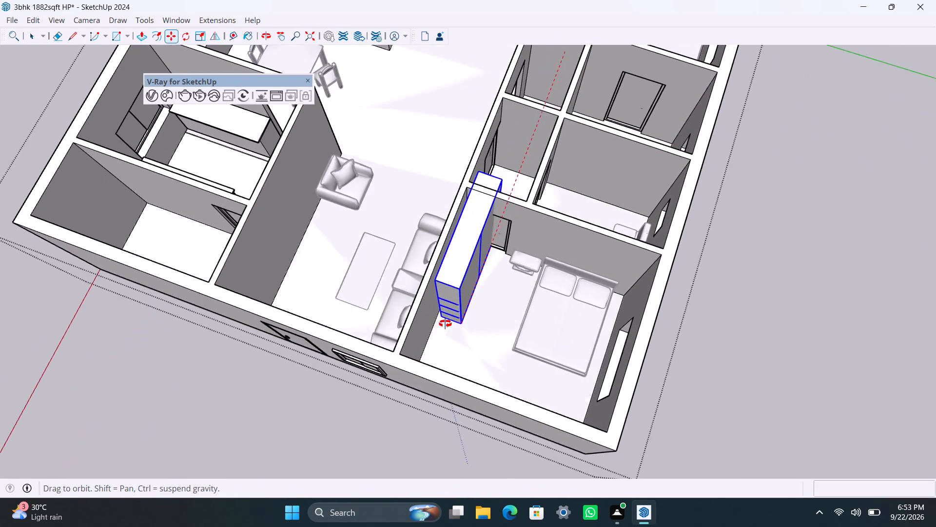
middle_click_drag(445, 324, 307, 368)
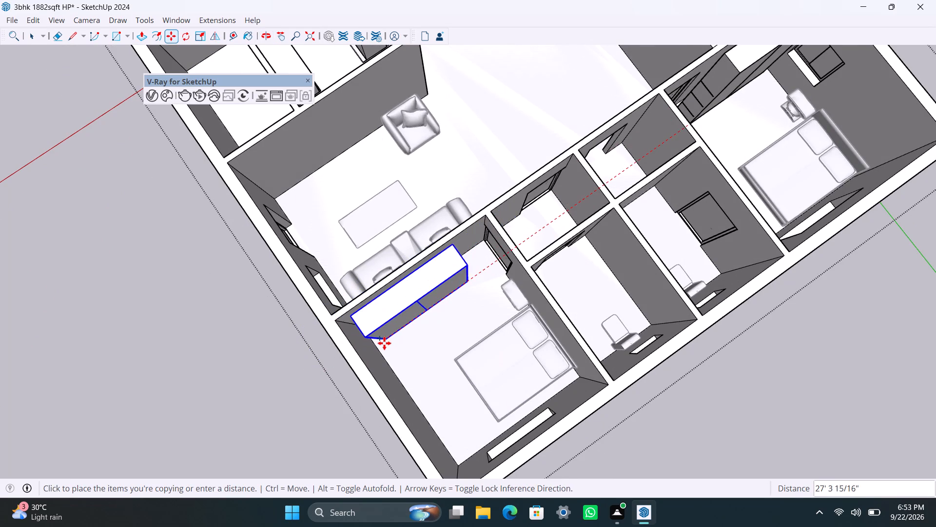
left_click(387, 345)
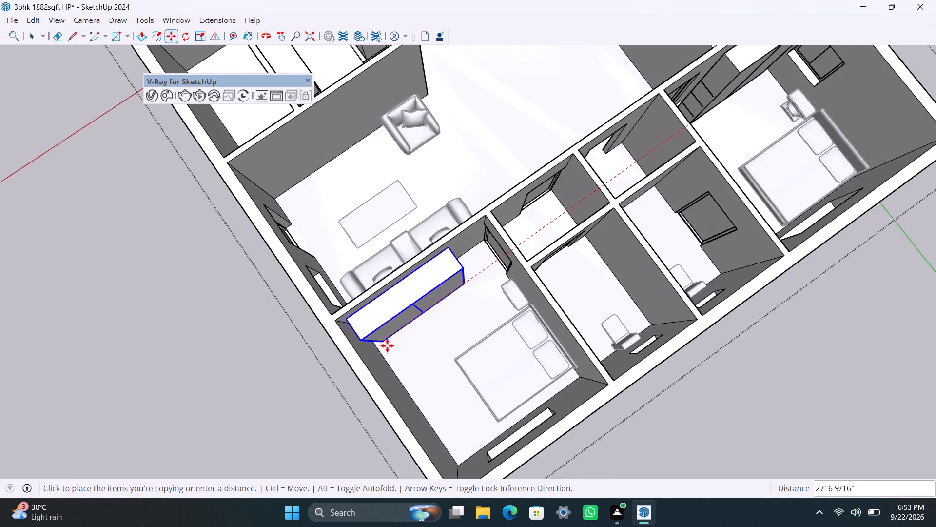
Move the wardrobe copy by its lower front corner against the exterior wall in the bedroom beside the living room.
scroll(387, 345, "up", 6)
middle_click_drag(384, 358, 465, 328)
scroll(457, 292, "up", 2)
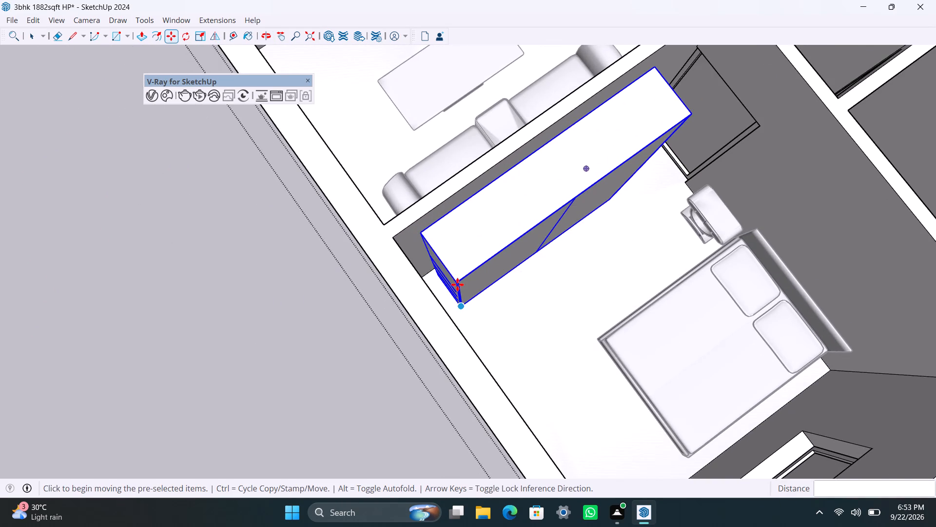
left_click(463, 312)
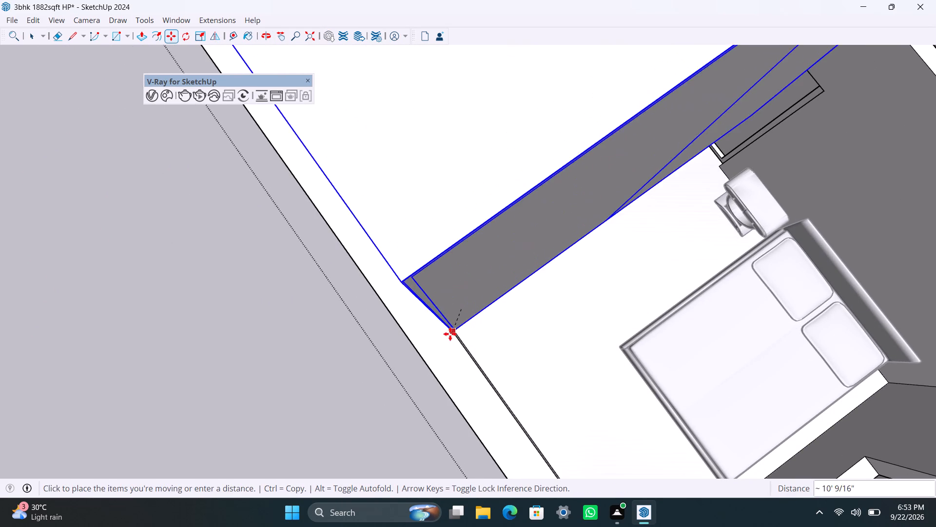
scroll(475, 345, "up", 3)
middle_click_drag(475, 345, 397, 340)
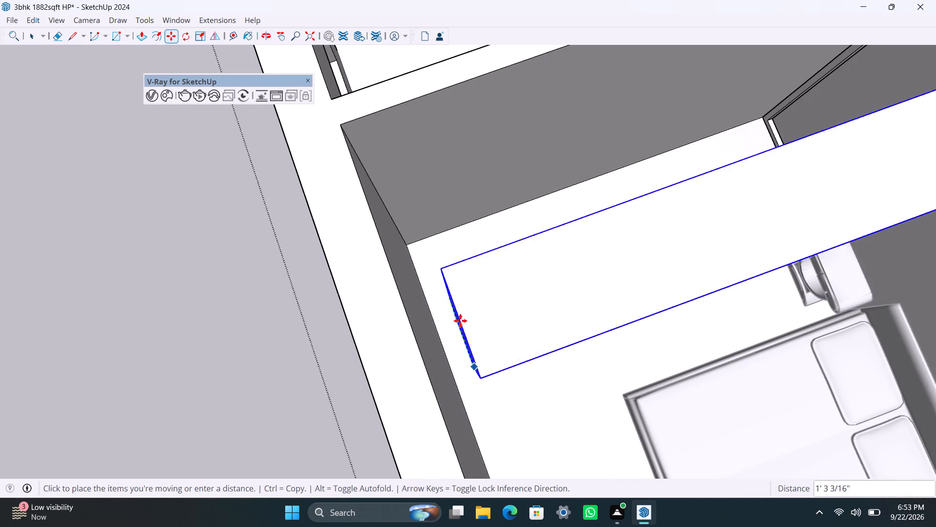
left_click(428, 309)
key("space")
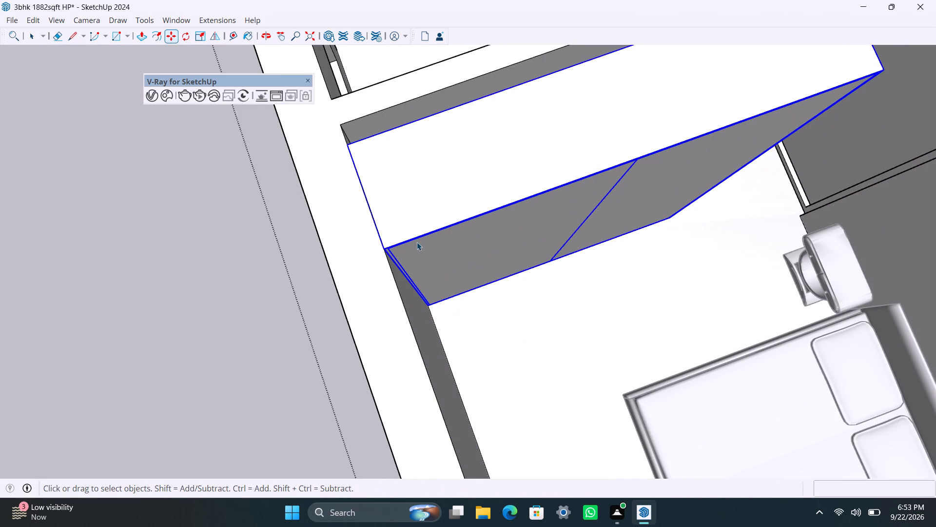
Close the house group and save the model.
scroll(410, 211, "up", 3)
middle_click_drag(381, 204, 300, 141)
scroll(466, 304, "down", 11)
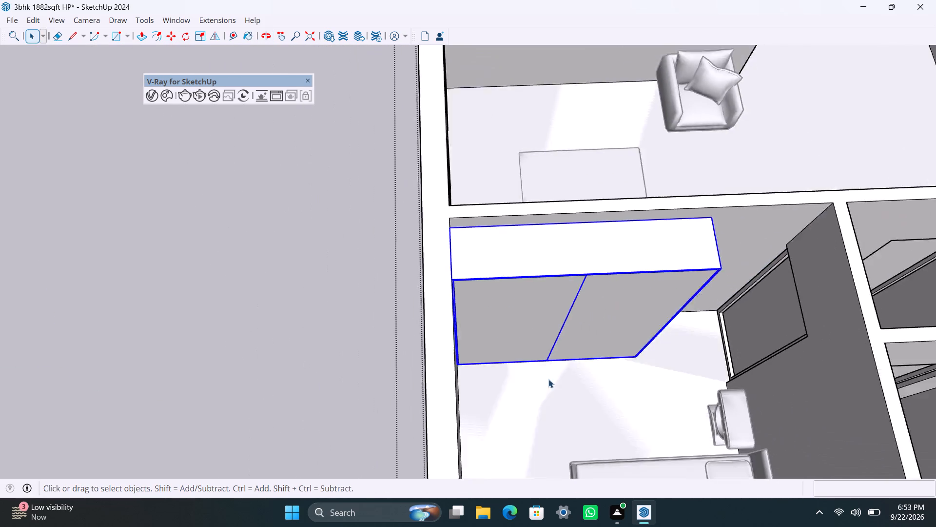
middle_click_drag(568, 379, 441, 300, "shift")
scroll(430, 279, "down", 4)
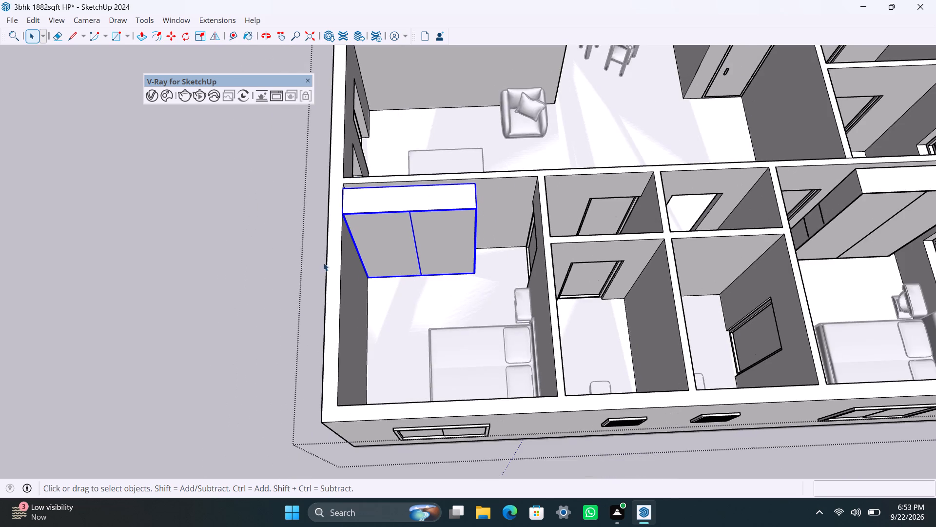
left_click(227, 240)
key("ctrl+s")
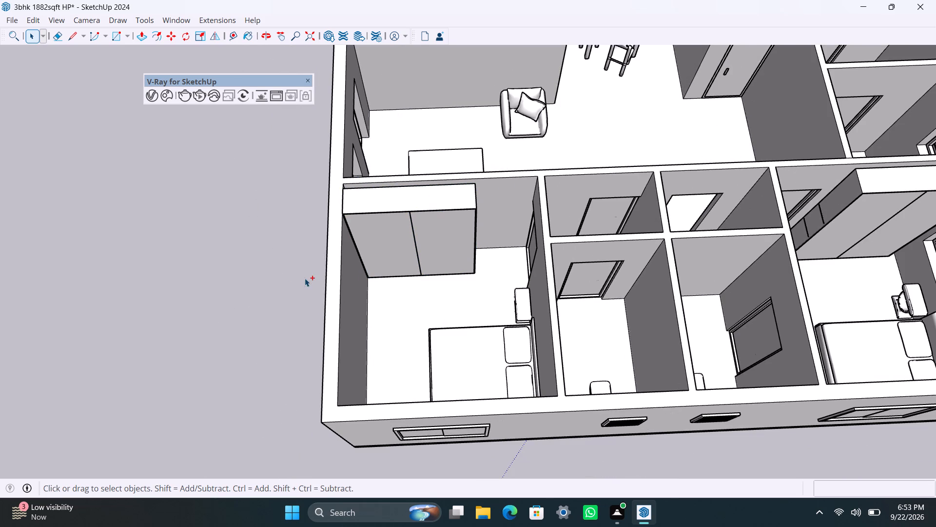
Scale the wardrobe copy slightly narrower from its free side in the corner bedroom beside the living room.
scroll(335, 296, "down", 4)
scroll(351, 297, "up", 3)
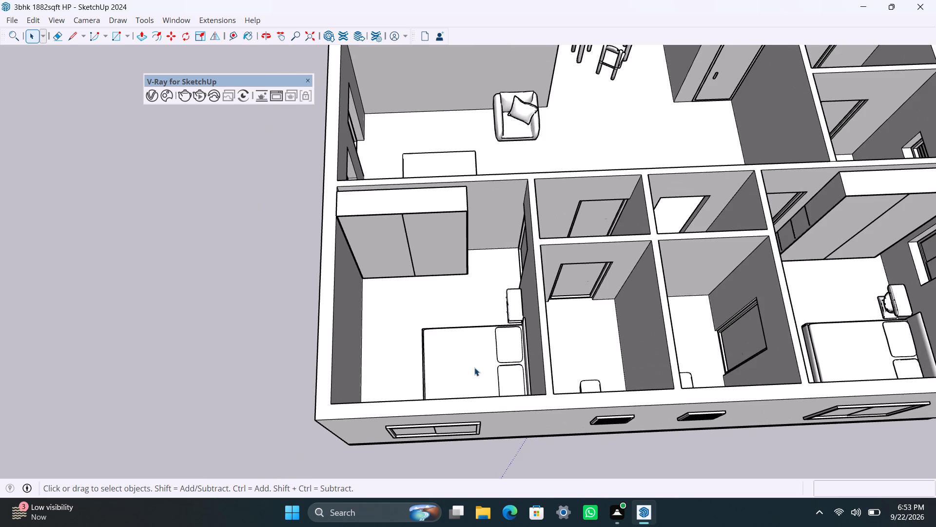
scroll(438, 308, "up", 2)
scroll(456, 298, "down", 3)
middle_click_drag(454, 328, 332, 382)
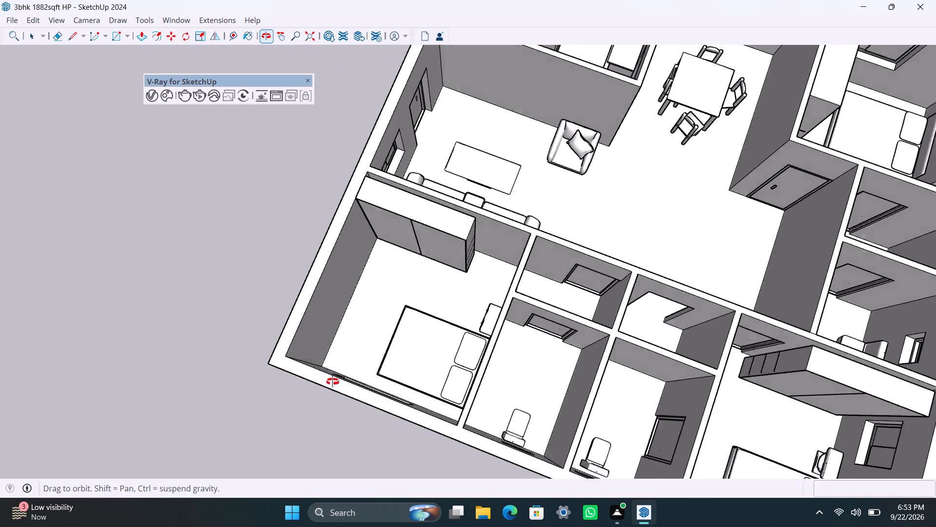
middle_click_drag(332, 382, 545, 361)
scroll(402, 285, "up", 2)
left_click(402, 275)
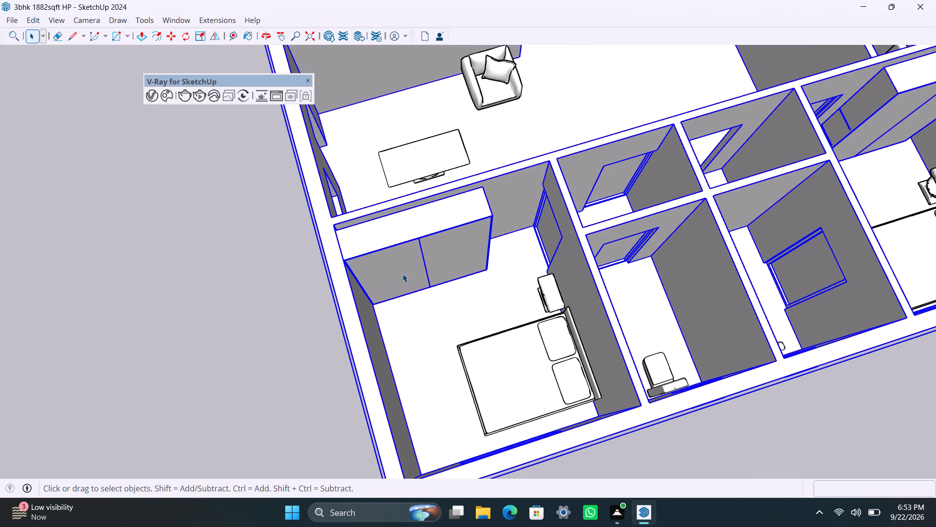
triple_click(436, 263)
scroll(472, 269, "up", 2)
middle_click_drag(480, 304, 411, 303)
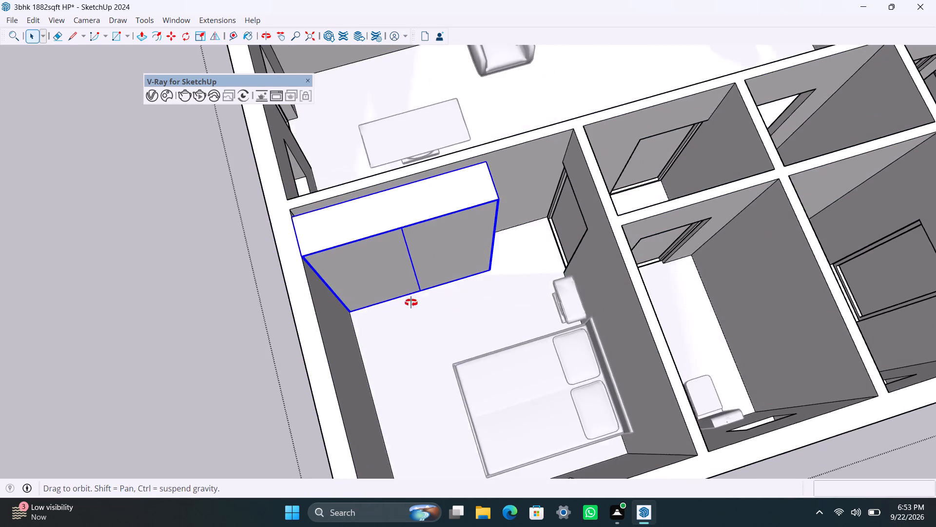
middle_click_drag(411, 303, 362, 309)
key("s")
scroll(488, 265, "up", 2)
middle_click_drag(513, 259, 459, 256)
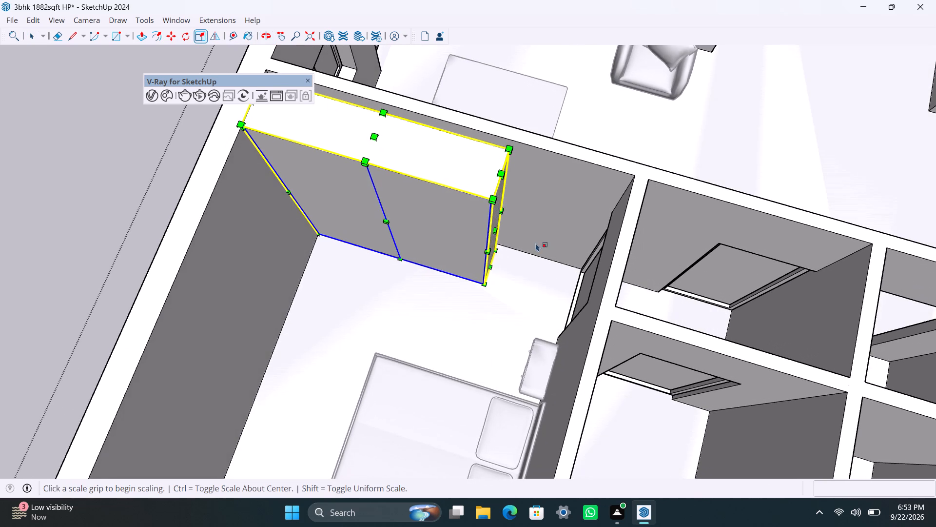
left_click_drag(492, 230, 478, 231)
key("space")
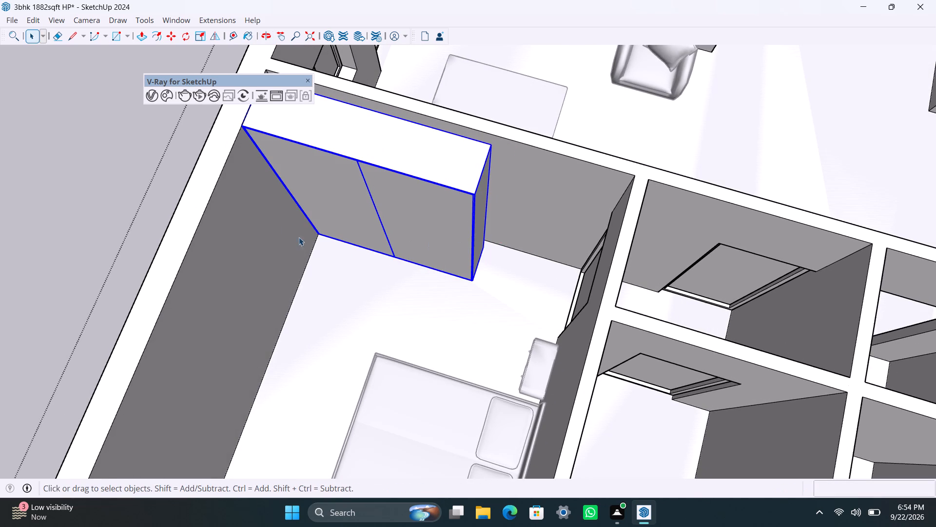
Close the house group and save the model.
left_click(108, 140)
key("ctrl+s")
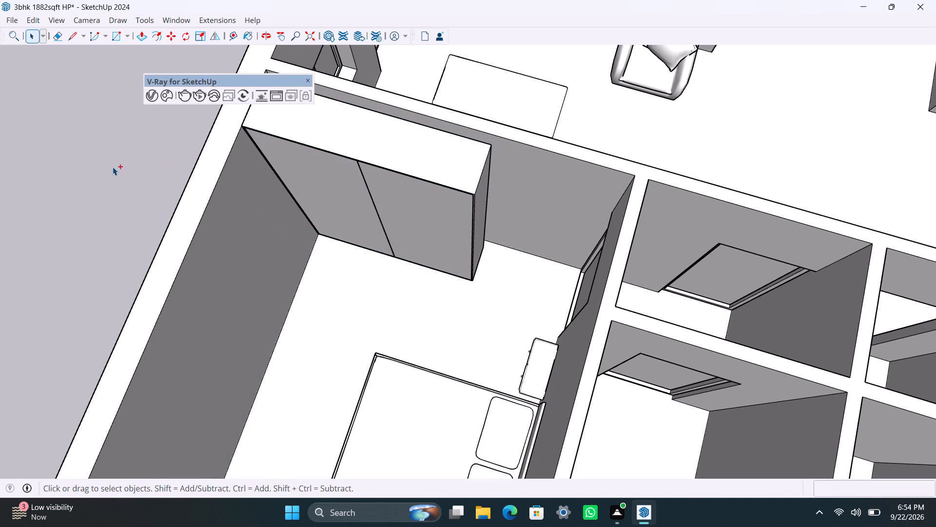
key("space")
scroll(115, 183, "down", 3)
scroll(253, 289, "up", 3)
middle_click_drag(237, 305, 323, 309)
key("ctrl+s")
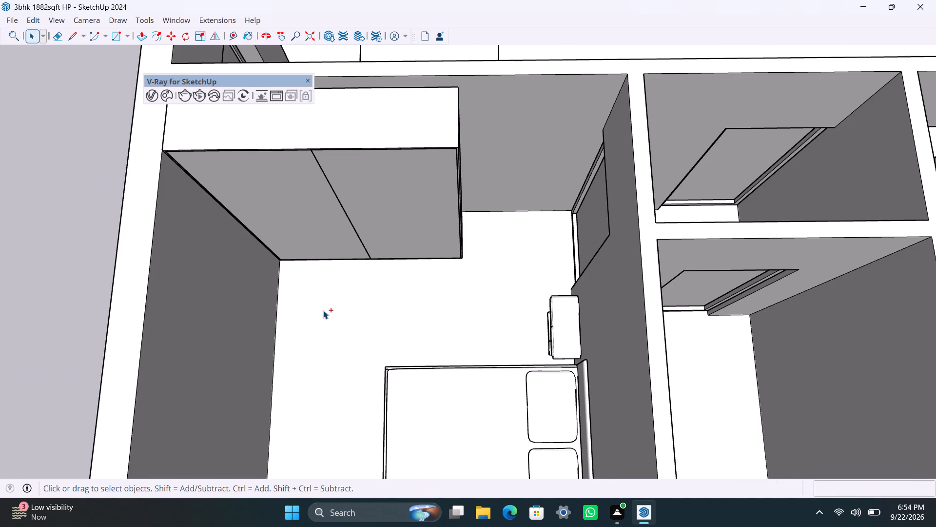
Examine the whole house layout from several angles, including the bedrooms, toilets and small passage rooms.
scroll(324, 307, "down", 19)
middle_click_drag(339, 309, 403, 344)
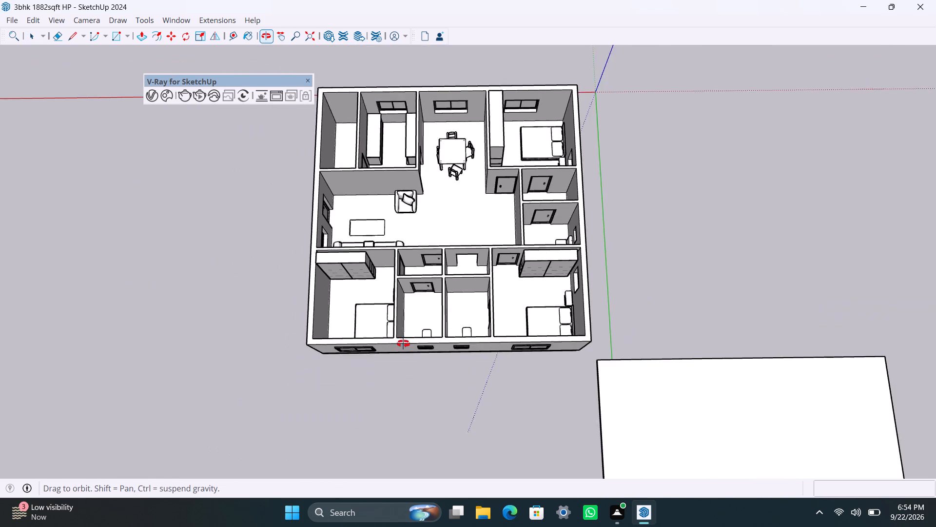
middle_click_drag(403, 344, 804, 301)
scroll(475, 349, "up", 3)
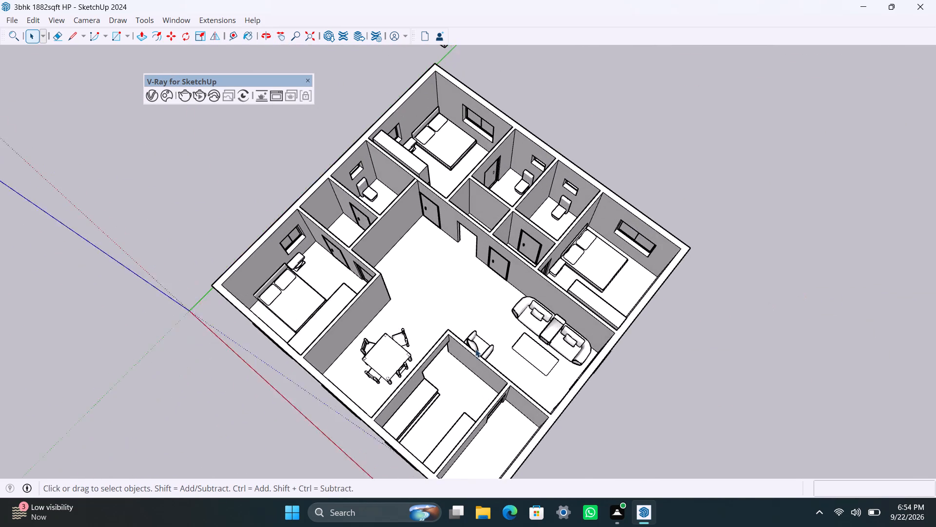
middle_click_drag(385, 362, 604, 357)
scroll(484, 273, "up", 3)
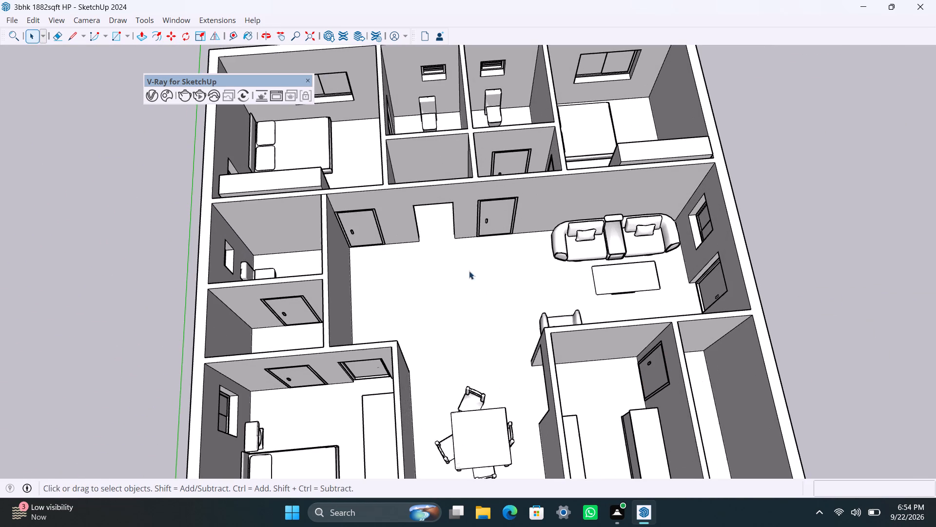
middle_click_drag(459, 273, 499, 315)
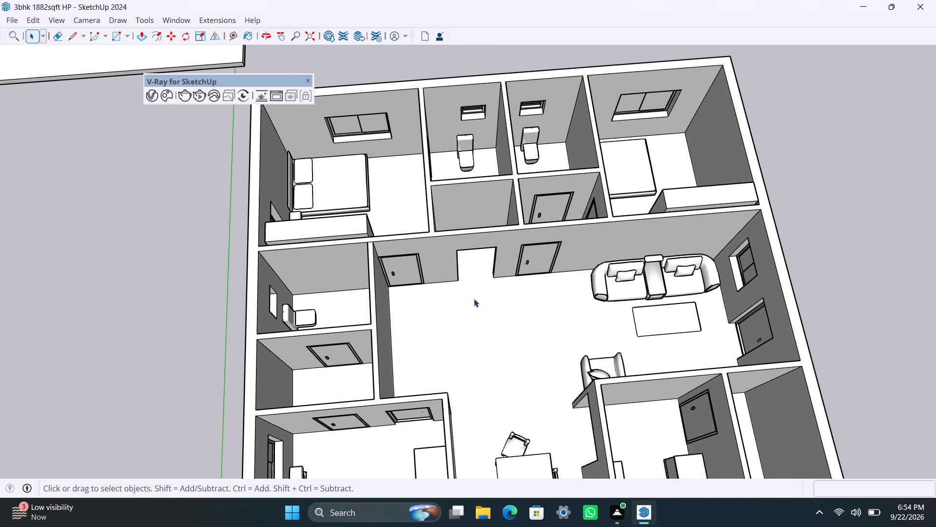
scroll(477, 298, "down", 3)
middle_click_drag(464, 306, 461, 272, "shift")
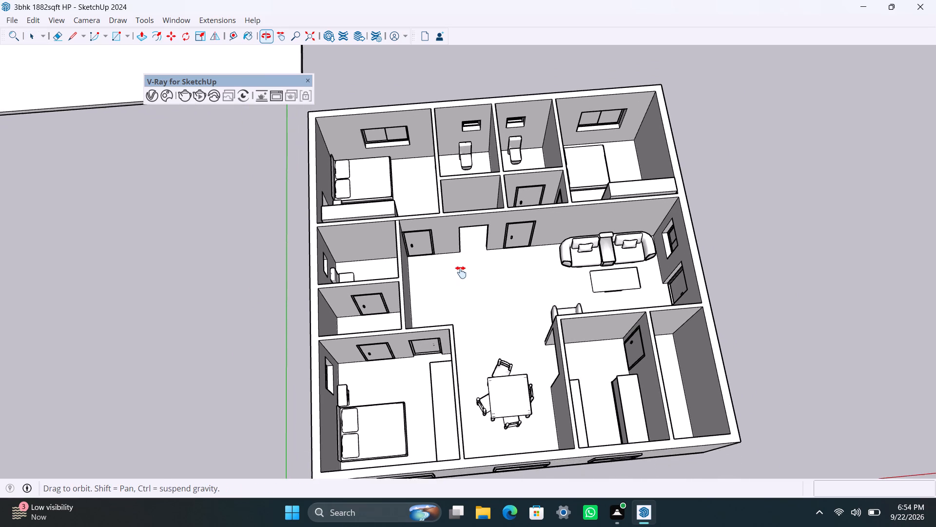
middle_click_drag(461, 272, 475, 249, "shift")
scroll(371, 275, "up", 3)
middle_click_drag(386, 304, 386, 379)
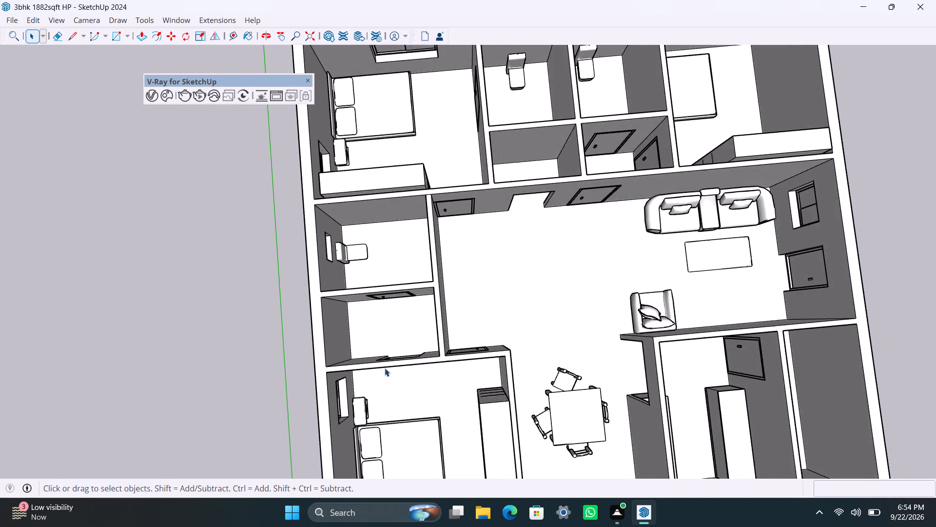
scroll(385, 365, "up", 6)
middle_click_drag(365, 332, 201, 336)
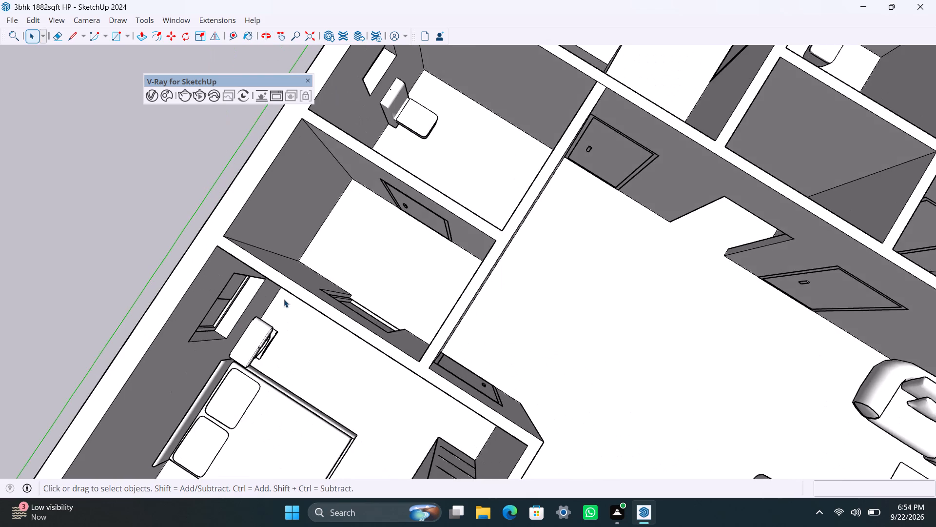
scroll(289, 309, "down", 4)
scroll(484, 298, "down", 4)
middle_click_drag(486, 317, 207, 342)
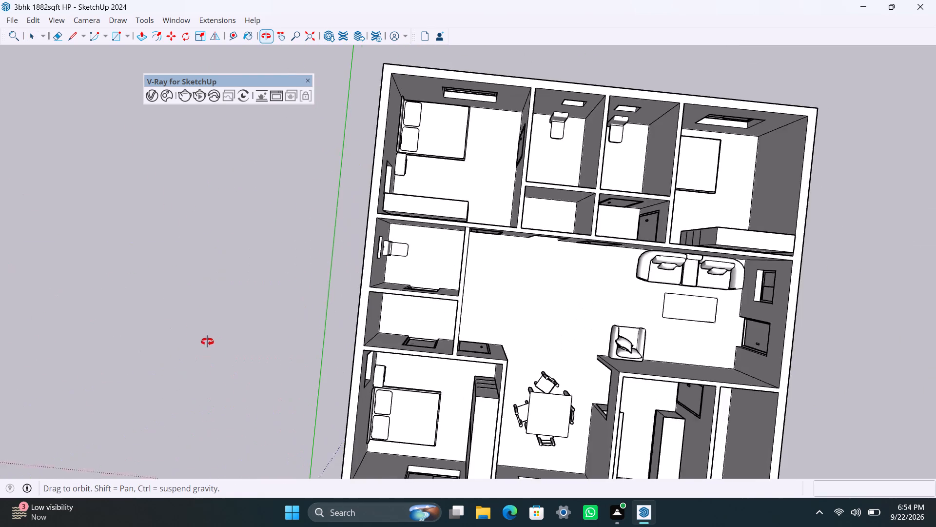
middle_click_drag(207, 342, 273, 252)
scroll(520, 346, "up", 2)
scroll(575, 339, "down", 5)
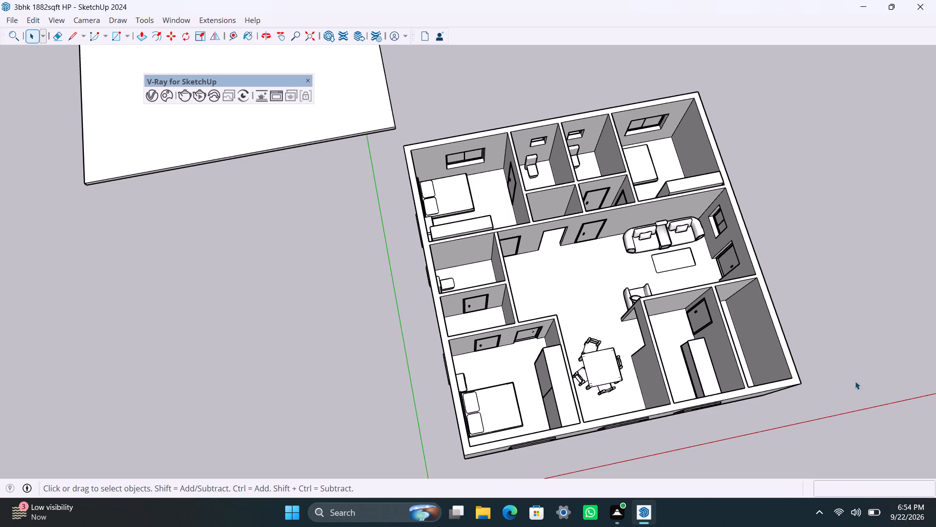
Place a guide on the floor 2' from the exterior wall in the small room between the bedroom and the toilet.
scroll(562, 299, "up", 6)
middle_click_drag(537, 321, 275, 353)
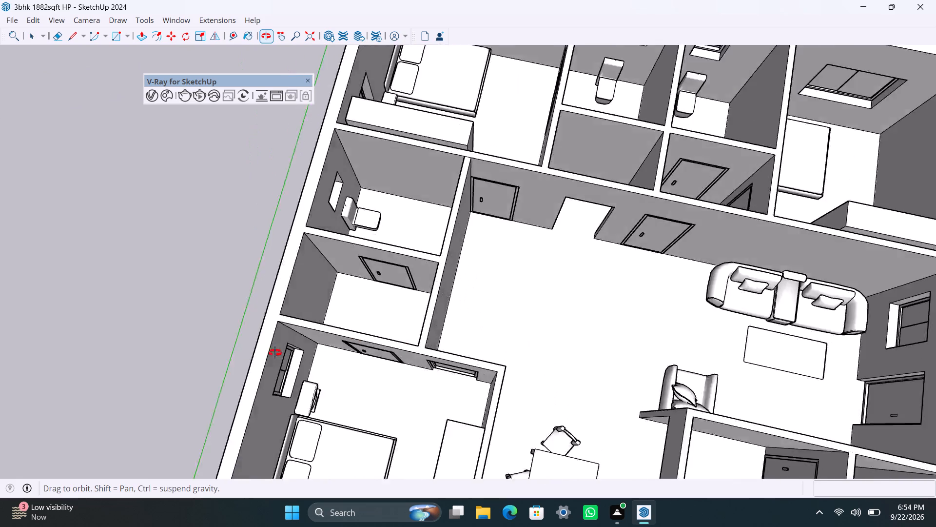
middle_click_drag(275, 353, 167, 349)
scroll(315, 238, "up", 3)
scroll(431, 227, "up", 1)
middle_click_drag(468, 240, 546, 276, "shift")
scroll(500, 251, "up", 4)
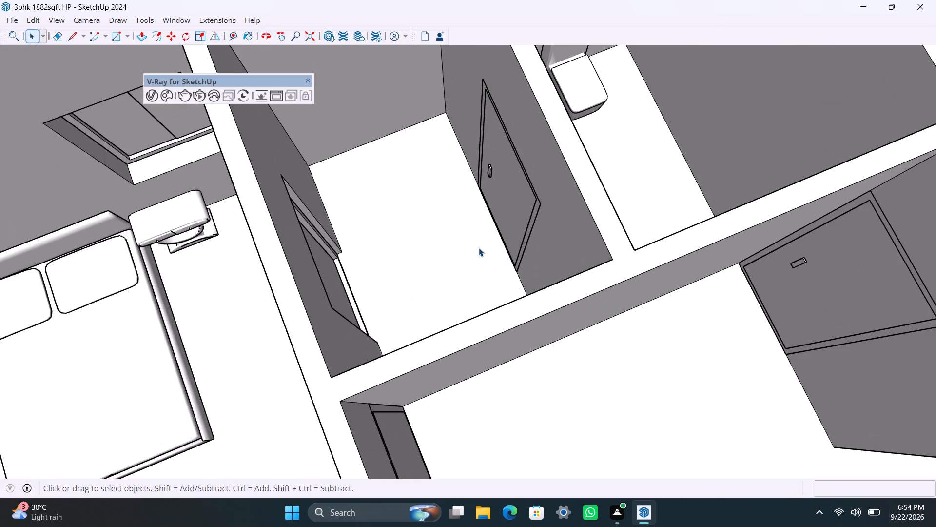
middle_click_drag(478, 246, 333, 262)
scroll(372, 243, "down", 3)
middle_click_drag(391, 253, 440, 288)
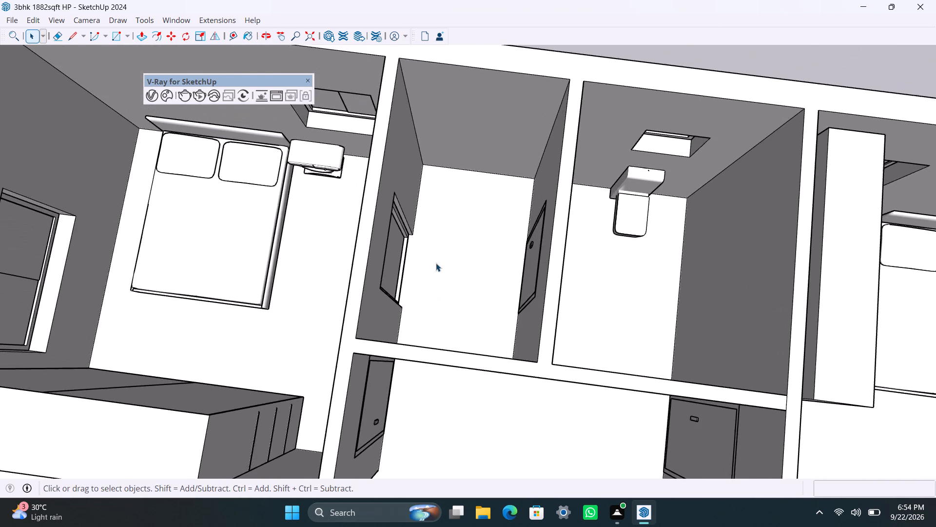
scroll(440, 254, "up", 3)
middle_click_drag(455, 243, 470, 251)
key("t")
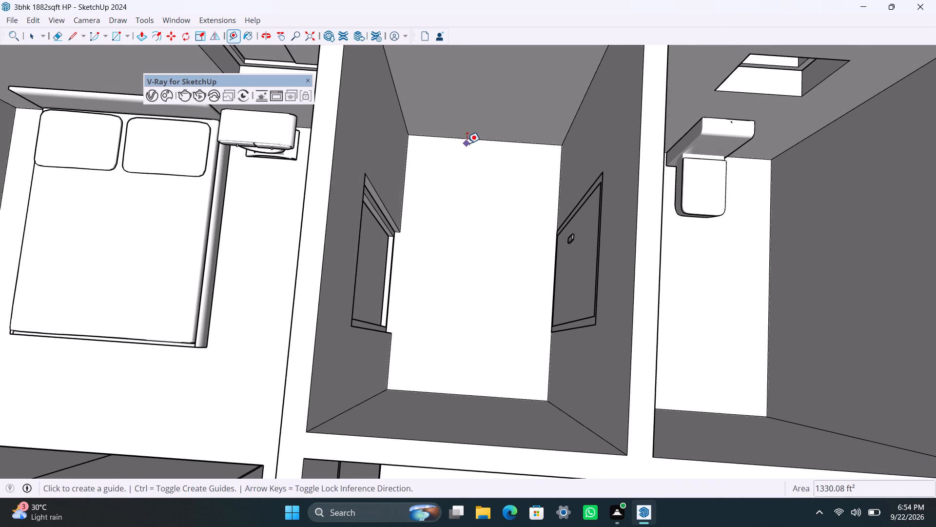
left_click(476, 137)
type("2'")
key("Return")
key("space")
Draw a 2' by 4' 8" floor rectangle between the exterior wall and the guide, and make it a group.
key("r")
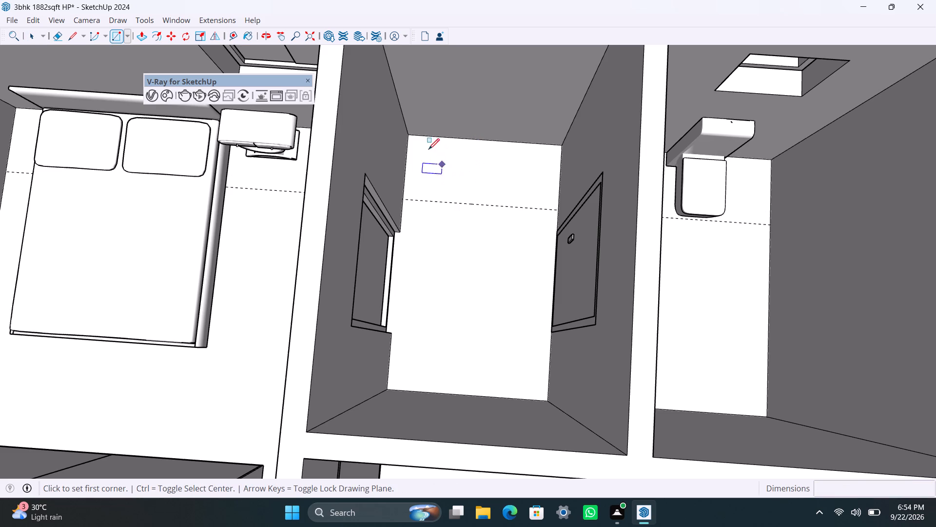
left_click_drag(410, 134, 416, 142)
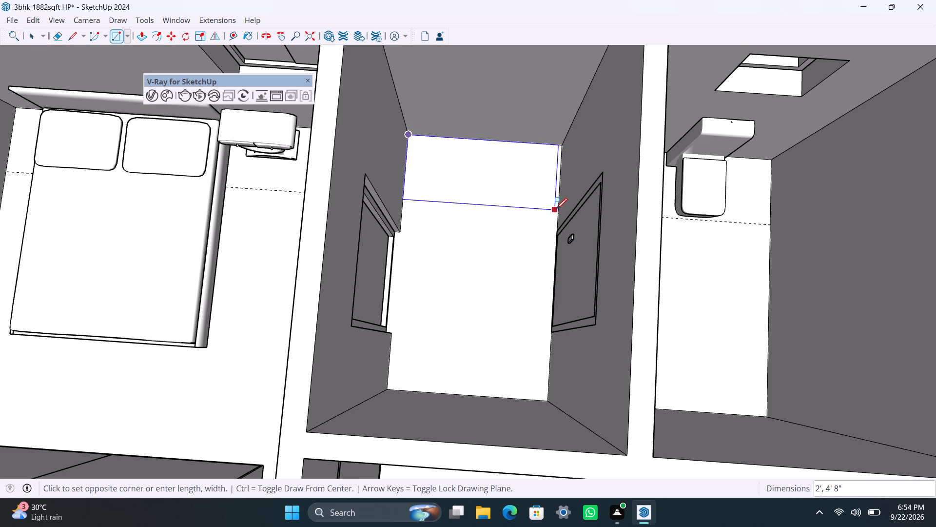
left_click(557, 209)
key("space")
double_click(526, 192)
right_click(520, 195)
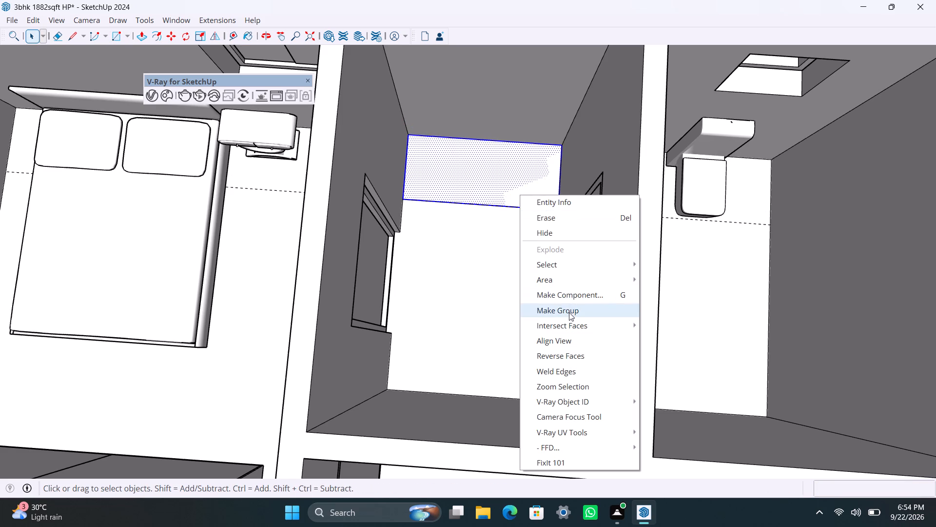
left_click(569, 312)
Push/Pull the grouped rectangle up 3' to form a counter block, and close its group.
triple_click(533, 189)
left_click(533, 189)
key("p")
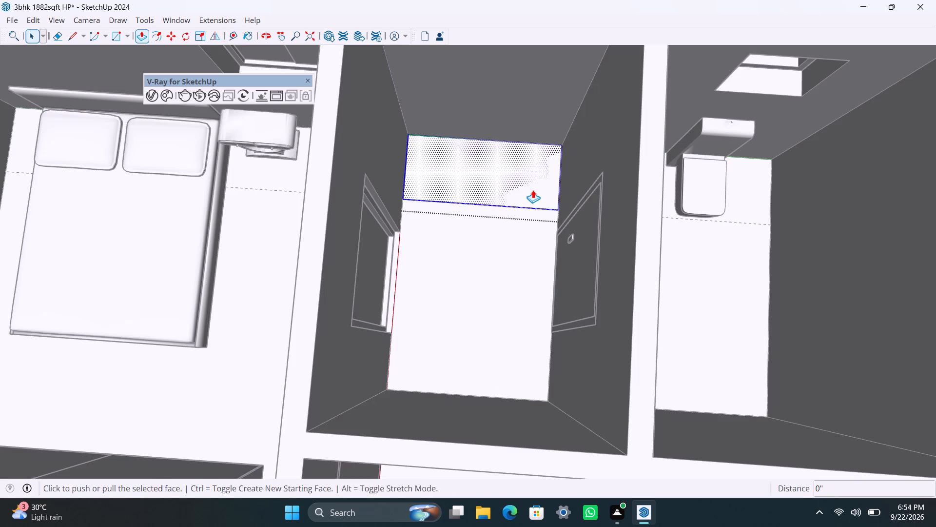
left_click(533, 191)
type("3'")
key("Return")
key("space")
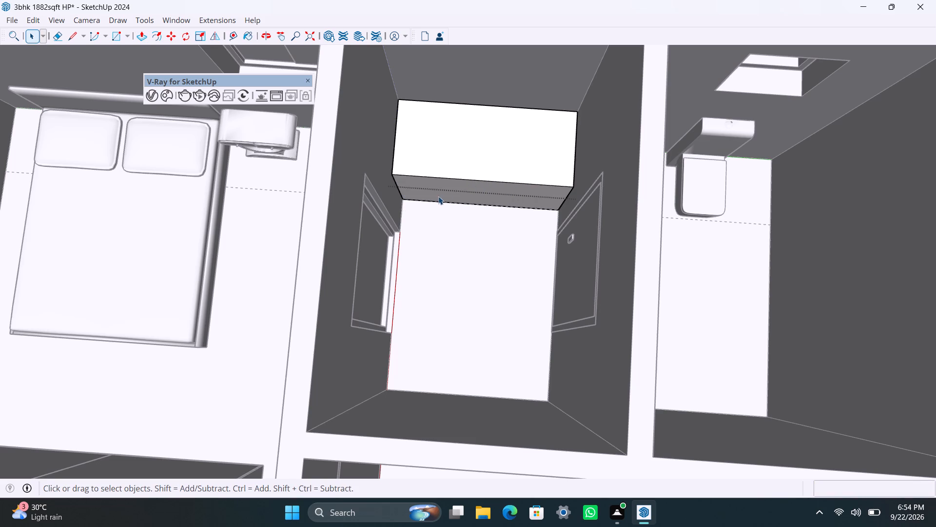
left_click(421, 150)
left_click(421, 150)
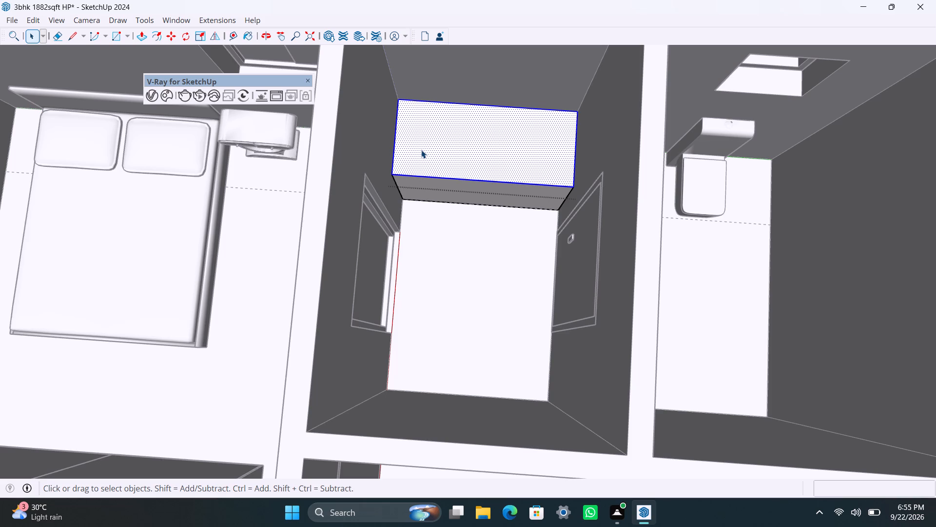
key("space")
left_click(464, 220)
scroll(450, 175, "down", 3)
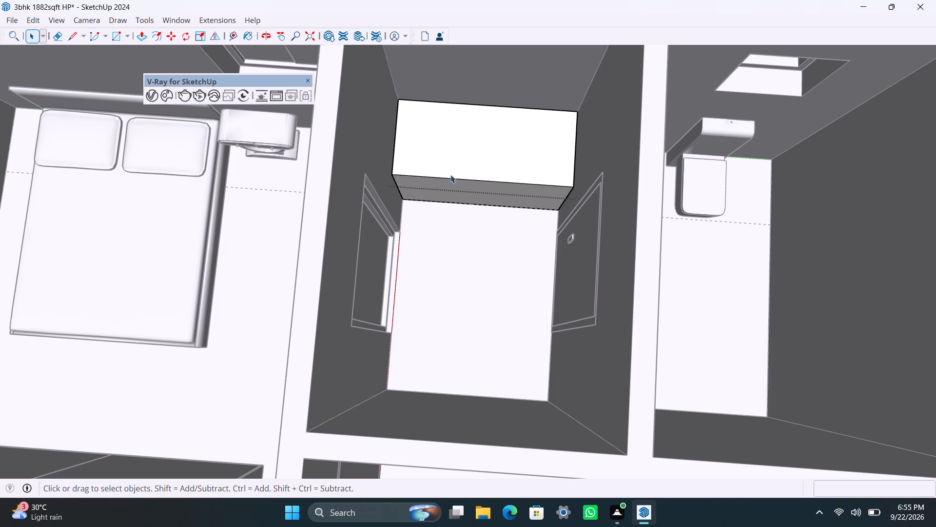
scroll(450, 169, "down", 5)
middle_click_drag(461, 179, 469, 238)
left_click(533, 116)
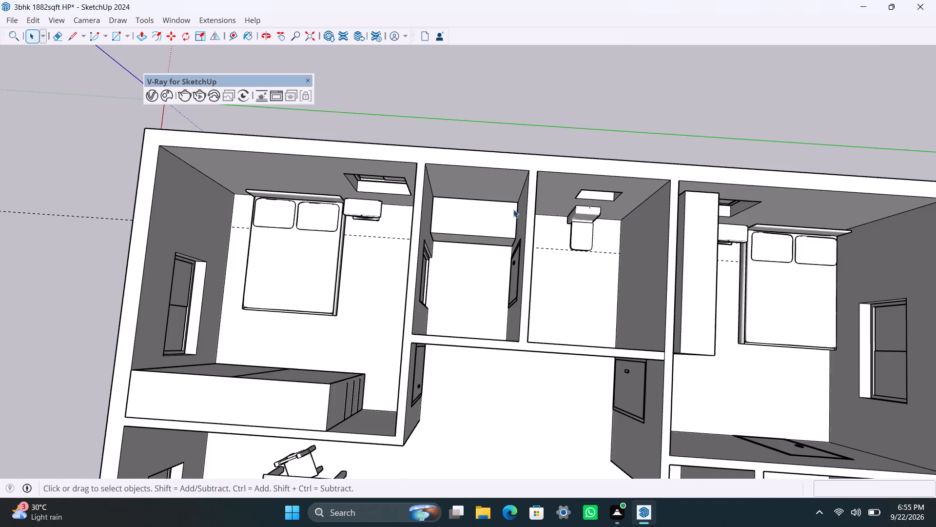
Examine the counter block and the exterior wall above it in the small room.
scroll(509, 208, "up", 3)
middle_click_drag(426, 219, 419, 186)
scroll(429, 203, "up", 3)
middle_click_drag(409, 277, 409, 240)
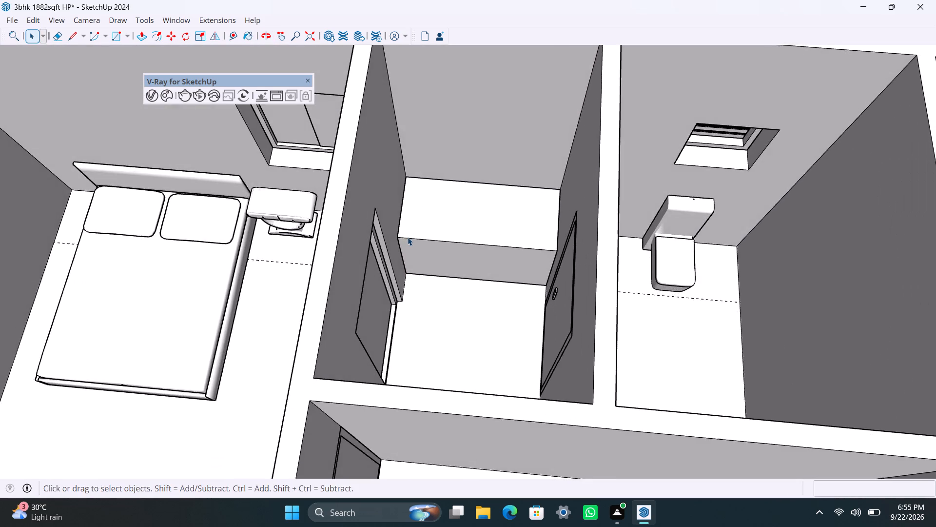
scroll(408, 241, "down", 3)
middle_click_drag(408, 253, 400, 333, "shift")
scroll(399, 328, "up", 3)
middle_click_drag(400, 321, 409, 263)
scroll(400, 219, "up", 1)
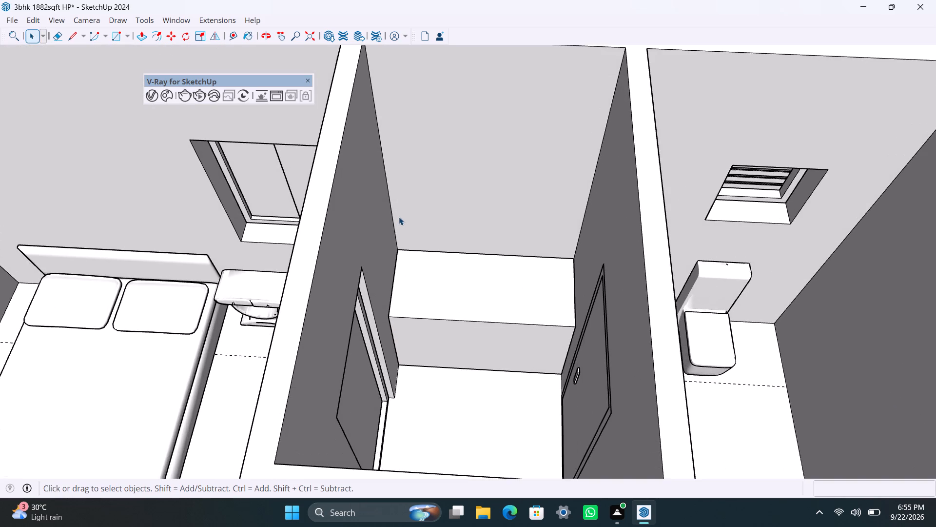
scroll(396, 213, "down", 4)
middle_click_drag(396, 231, 389, 300, "shift")
scroll(389, 297, "up", 2)
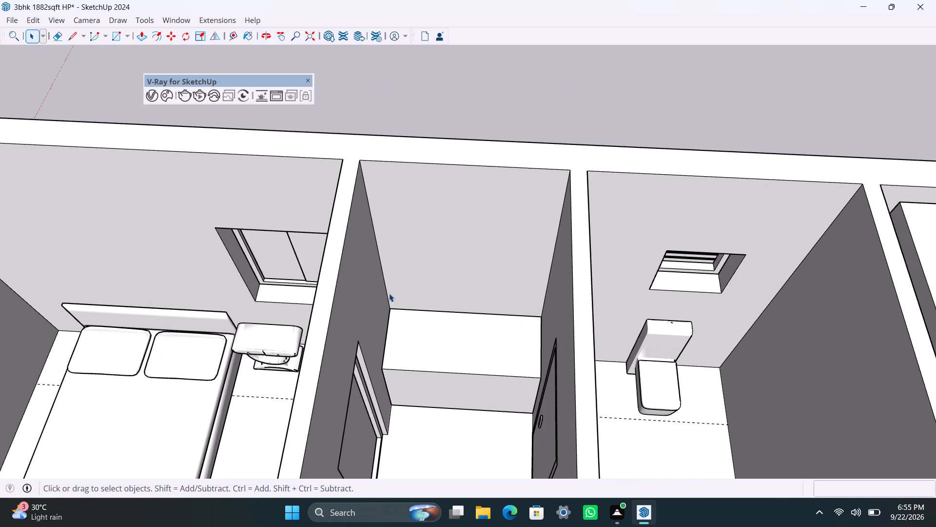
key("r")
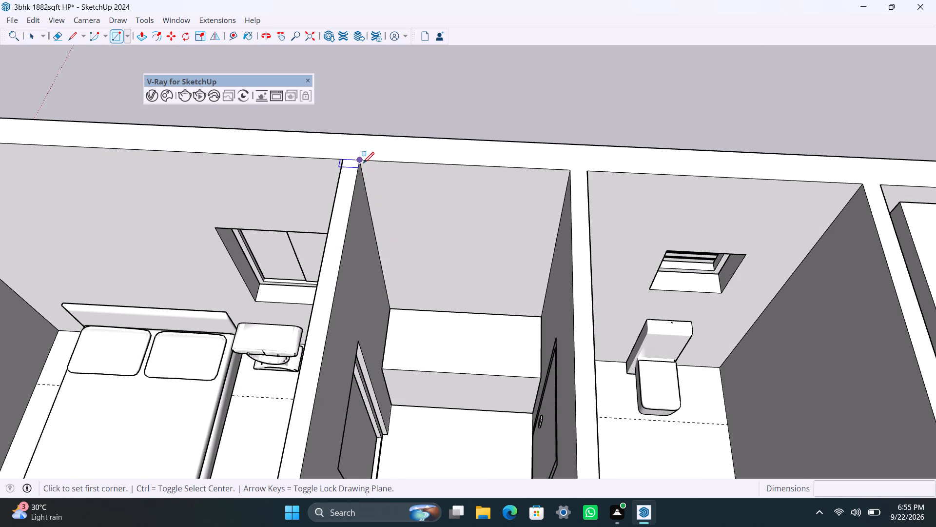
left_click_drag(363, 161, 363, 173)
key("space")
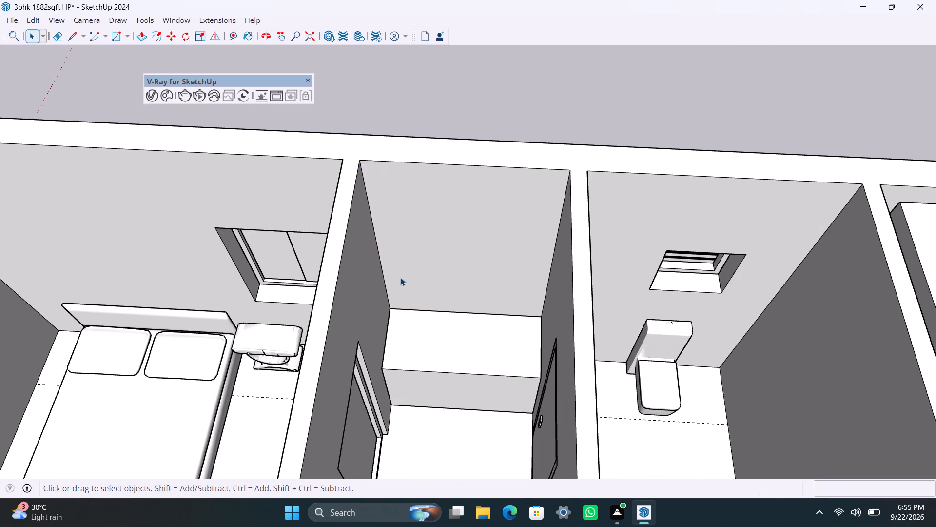
Draw a rectangle covering the exterior wall from its top down to the counter's back edge, group it and open the group.
left_click(400, 275)
left_click(400, 275)
key("space")
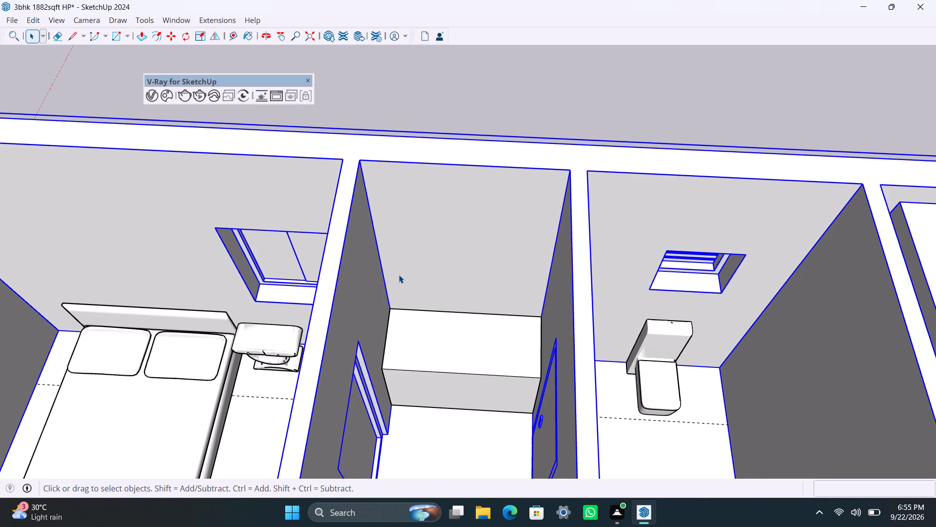
key("r")
left_click(363, 160)
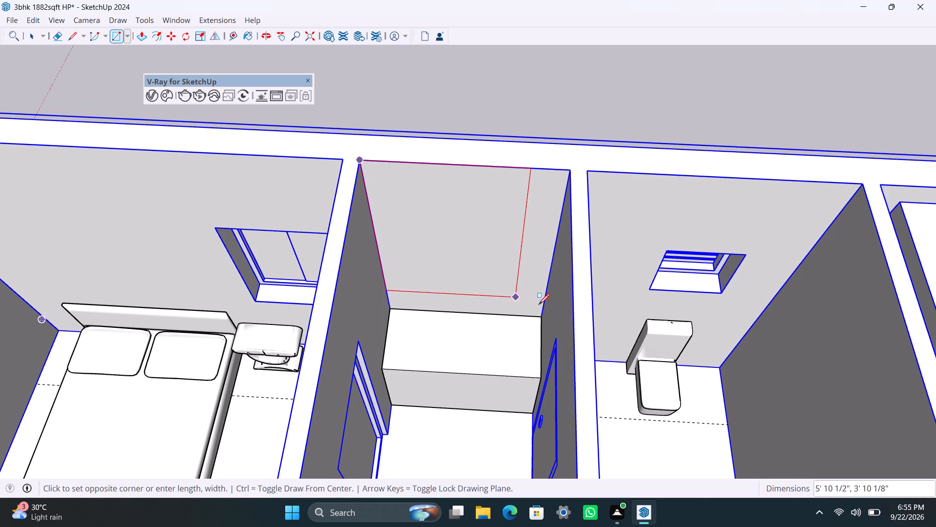
left_click(542, 314)
key("space")
double_click(498, 286)
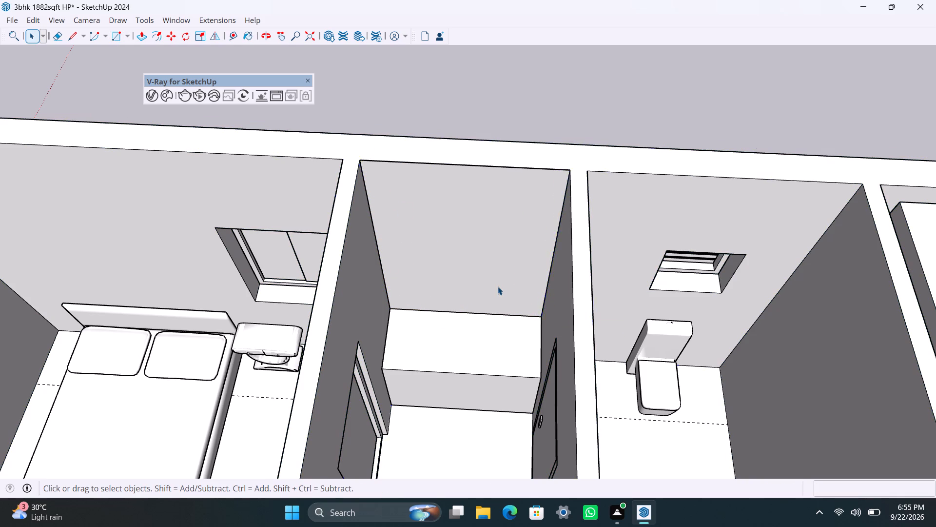
right_click(497, 286)
left_click_drag(534, 126, 533, 133)
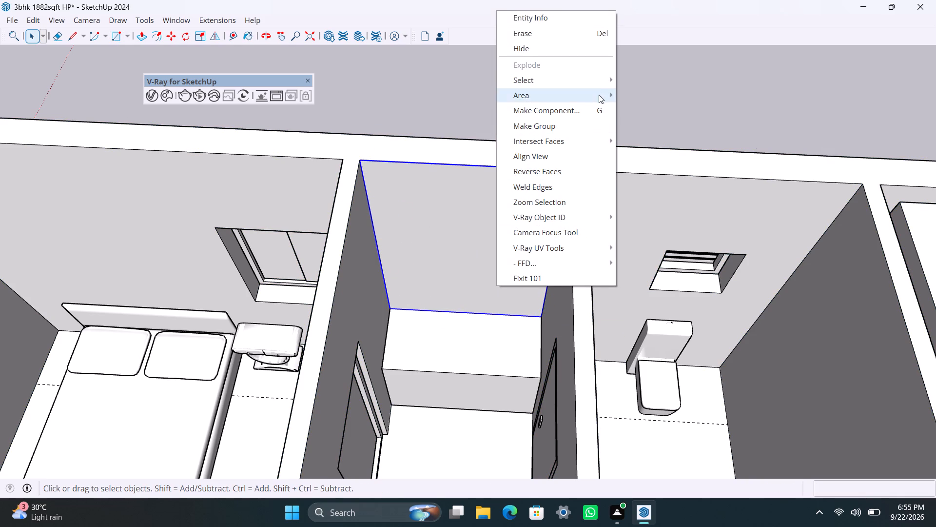
left_click(580, 123)
triple_click(493, 218)
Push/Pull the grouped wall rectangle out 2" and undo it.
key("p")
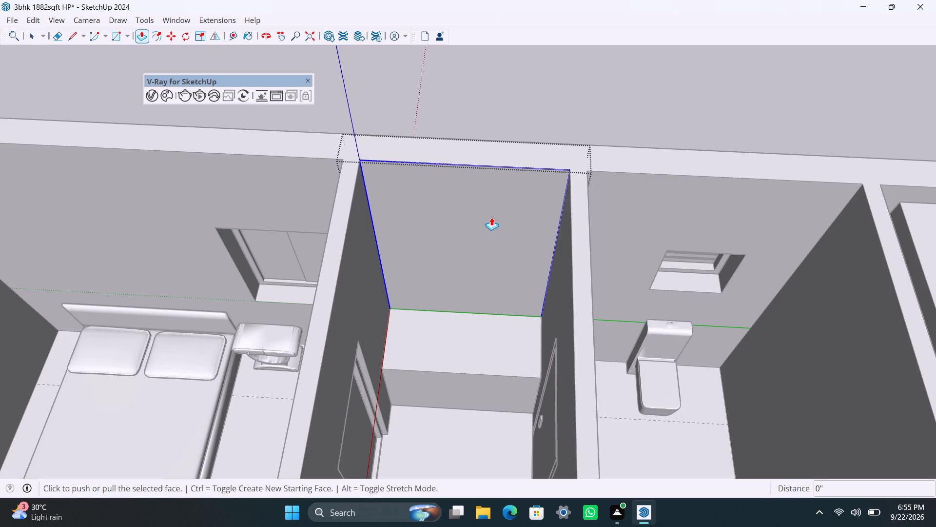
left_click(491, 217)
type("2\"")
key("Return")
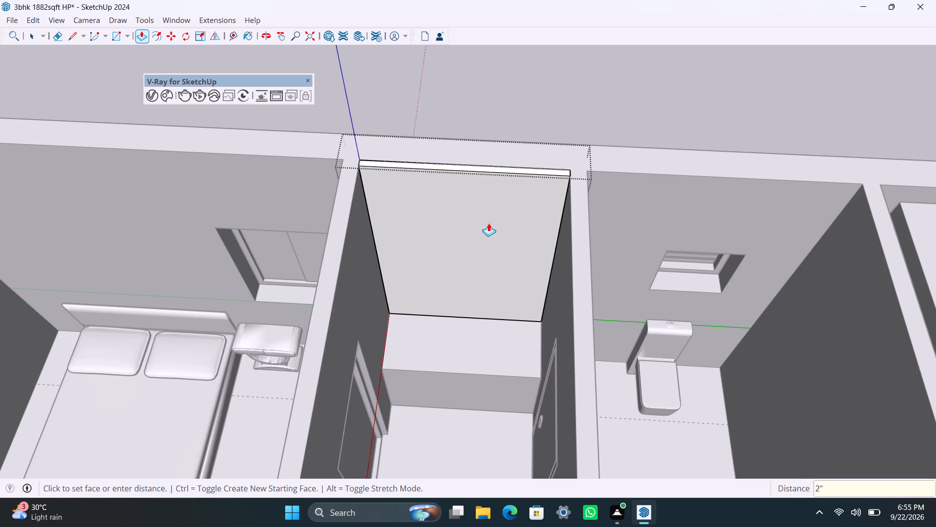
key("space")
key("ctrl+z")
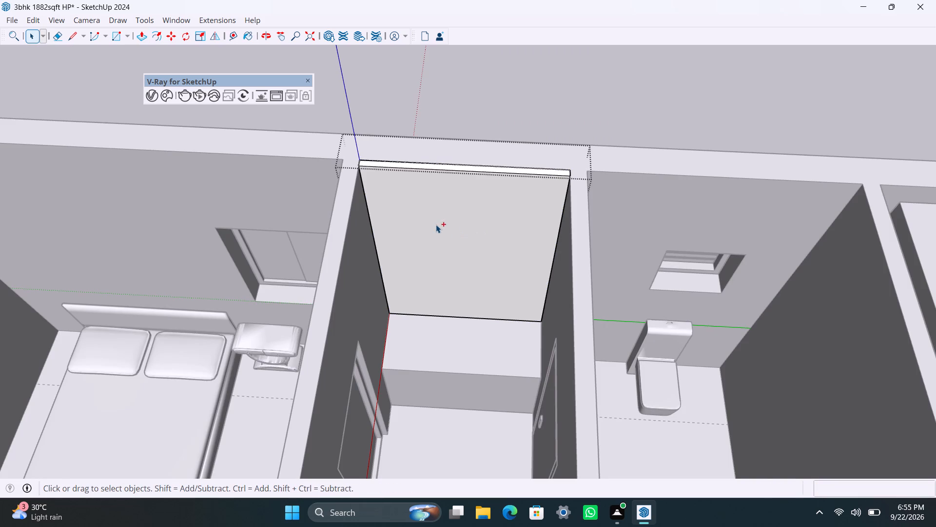
Push/Pull the wall rectangle above the counter out 8mm and close its group.
left_click(406, 188)
key("p")
left_click(410, 220)
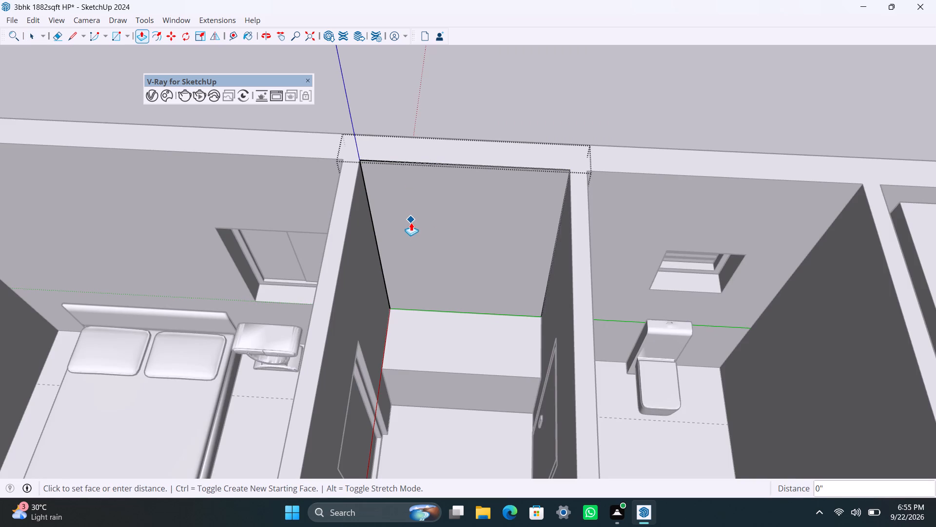
type("8mm")
key("Return")
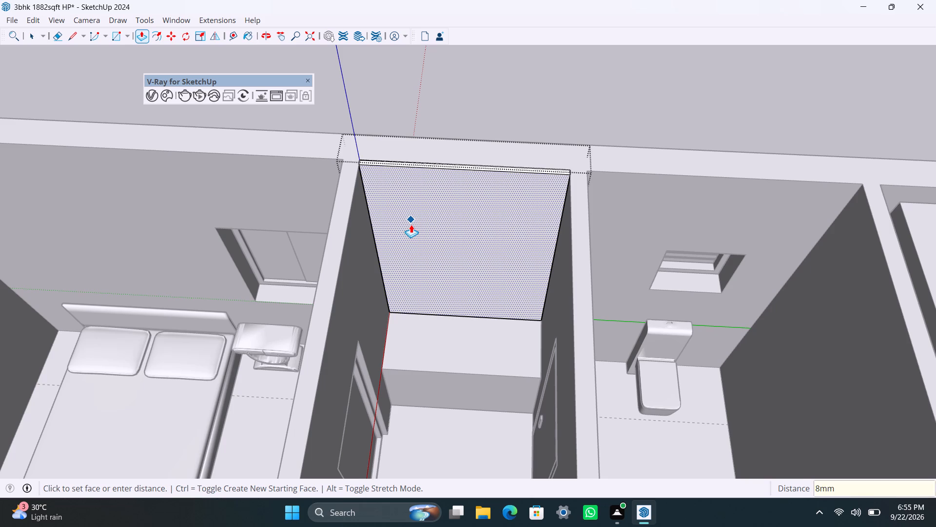
key("space")
left_click(531, 109)
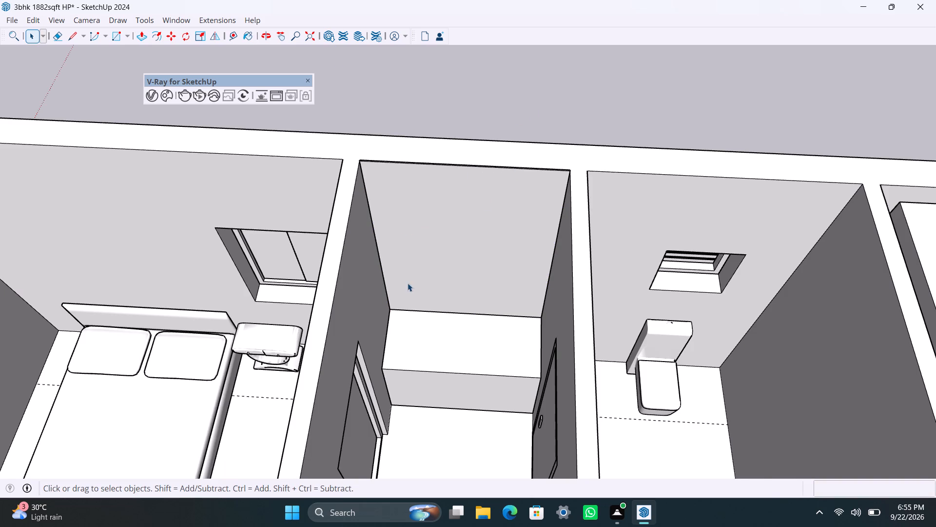
Examine the small room's wall panel and counter alongside the neighbouring bedroom and toilet.
scroll(408, 283, "up", 1)
scroll(408, 258, "down", 6)
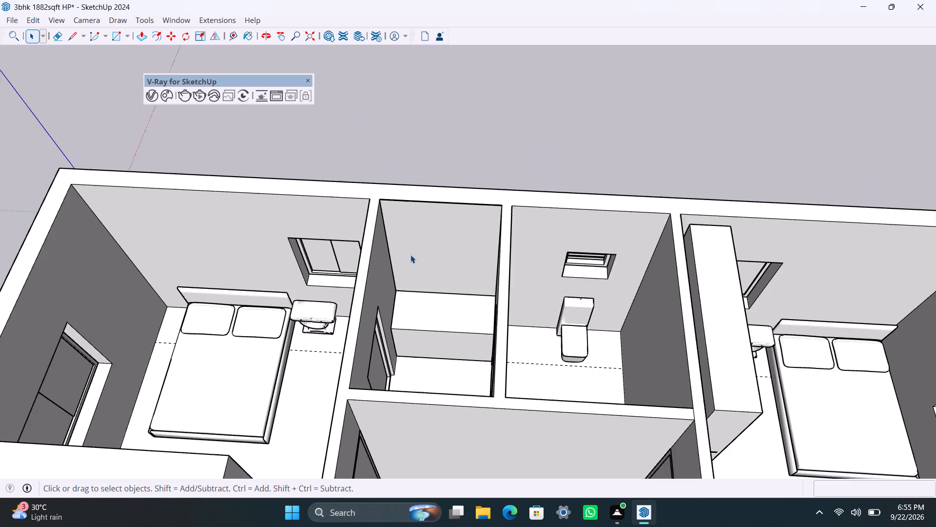
scroll(411, 255, "down", 3)
scroll(423, 274, "up", 4)
scroll(434, 335, "up", 2)
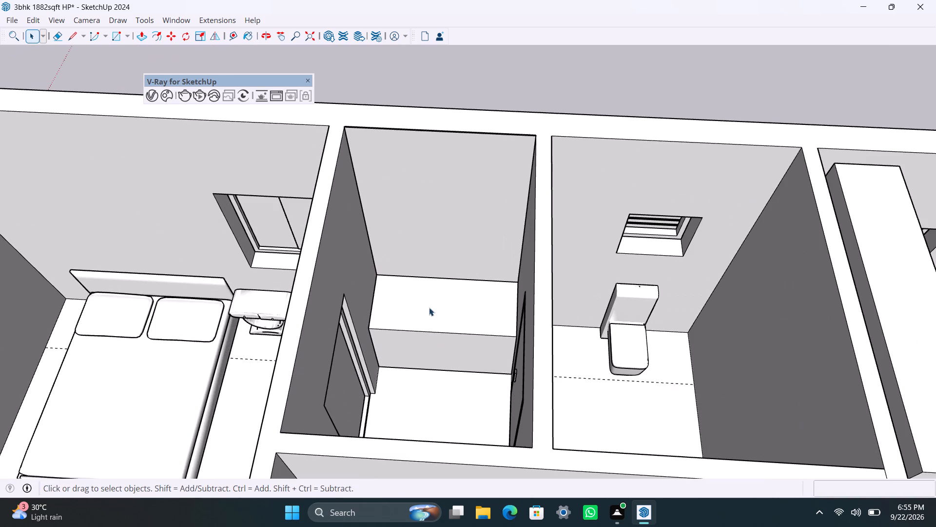
left_click_drag(412, 261, 387, 261)
scroll(412, 261, "up", 2)
middle_click_drag(401, 321, 429, 345)
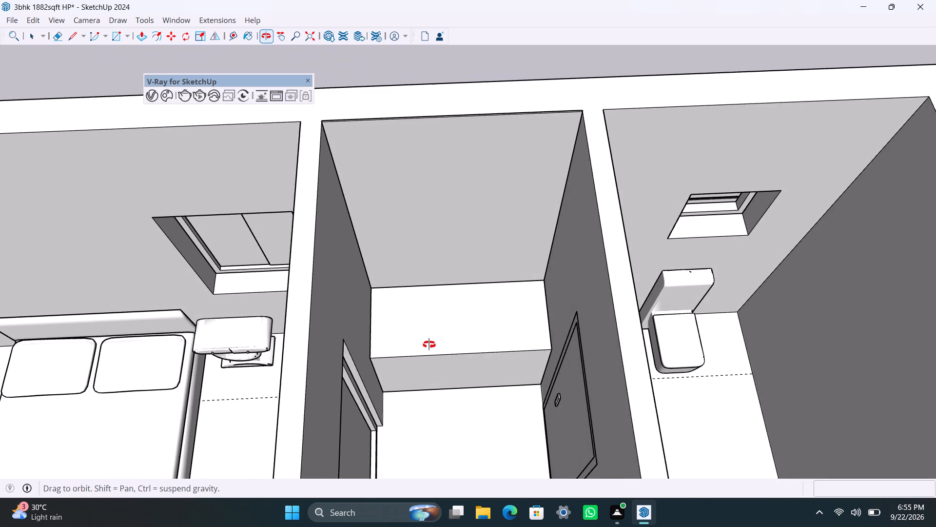
middle_click_drag(429, 345, 391, 339)
scroll(391, 339, "down", 3)
middle_click_drag(436, 332, 454, 333, "shift")
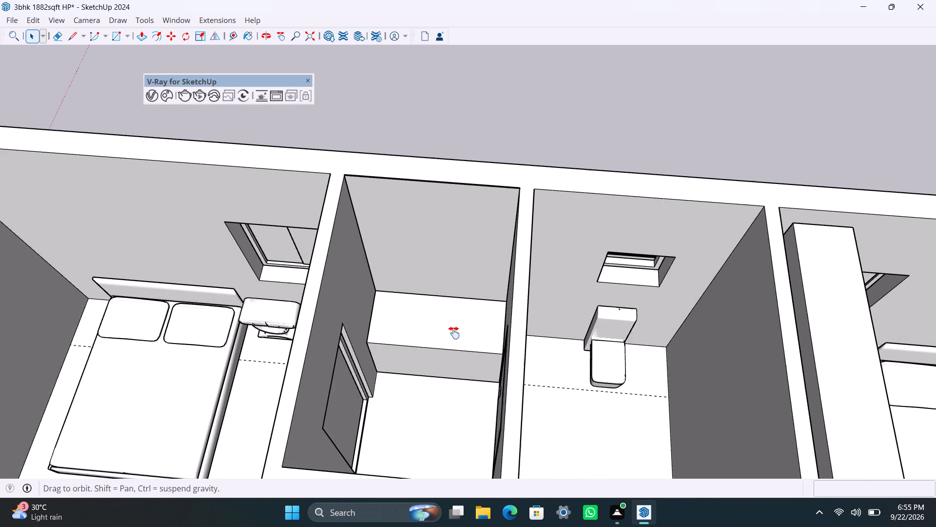
middle_click_drag(454, 333, 474, 337, "shift")
scroll(480, 349, "down", 7)
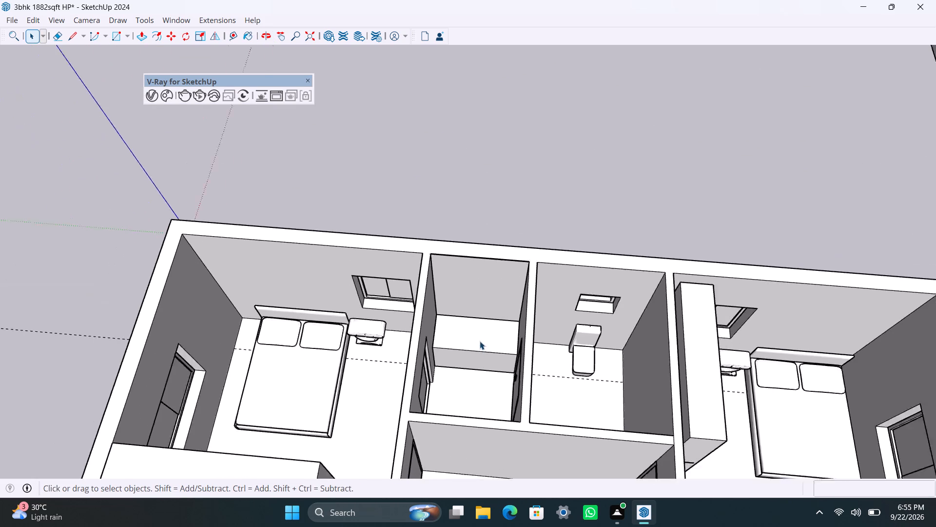
scroll(480, 341, "down", 2)
scroll(480, 341, "up", 8)
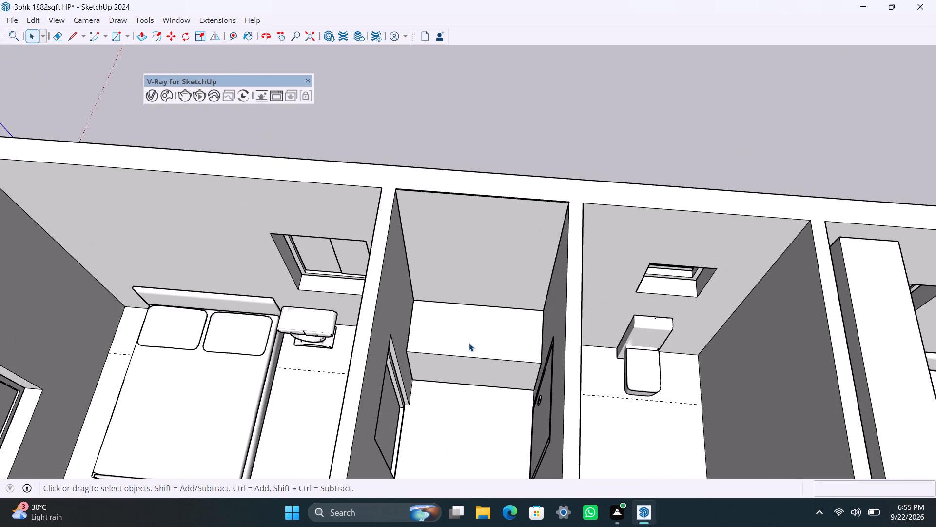
scroll(469, 343, "down", 4)
middle_click_drag(466, 360, 861, 415)
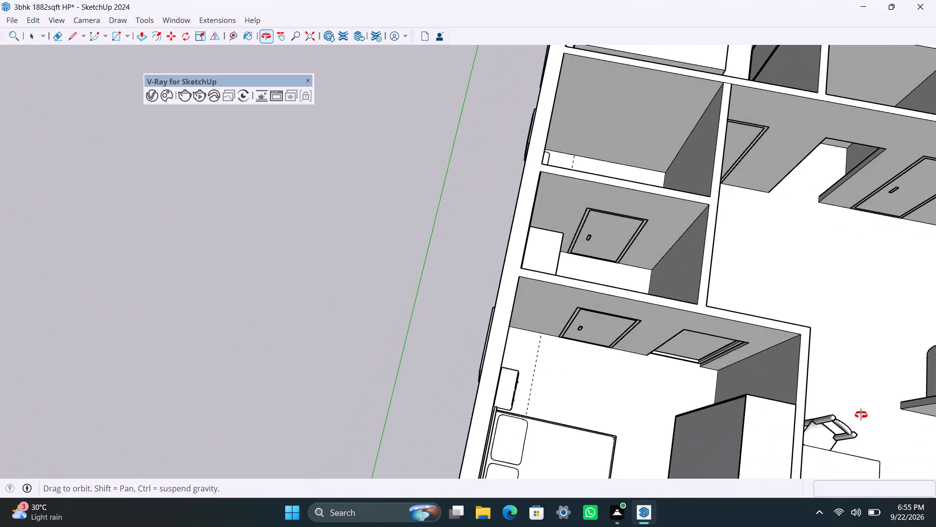
middle_click_drag(861, 415, 455, 369)
scroll(456, 321, "up", 3)
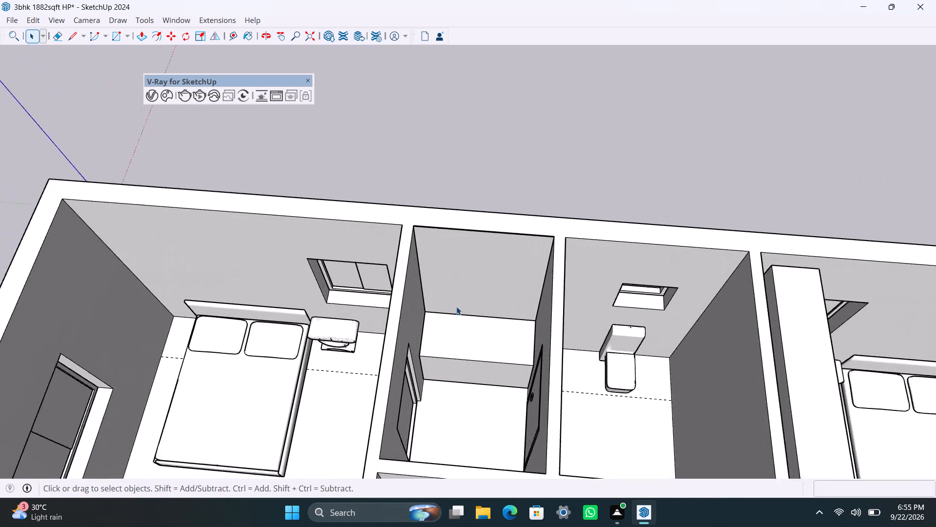
scroll(455, 289, "up", 2)
scroll(445, 266, "down", 10)
Draw a 1' 7 1/2" by 4' 8" floor rectangle against the wall opposite the counter, and make it a group.
middle_click_drag(474, 317, 221, 404)
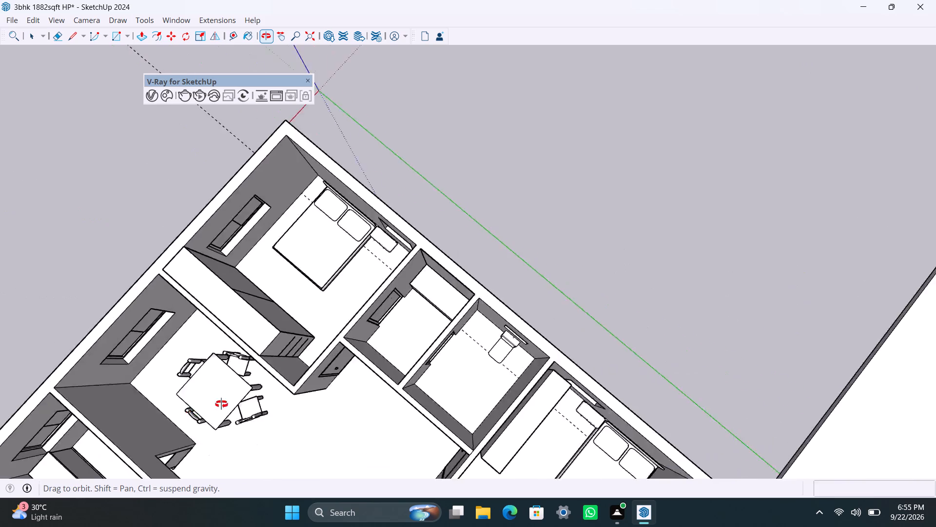
middle_click_drag(221, 404, 47, 378)
scroll(234, 233, "up", 4)
middle_click_drag(809, 298, 337, 333)
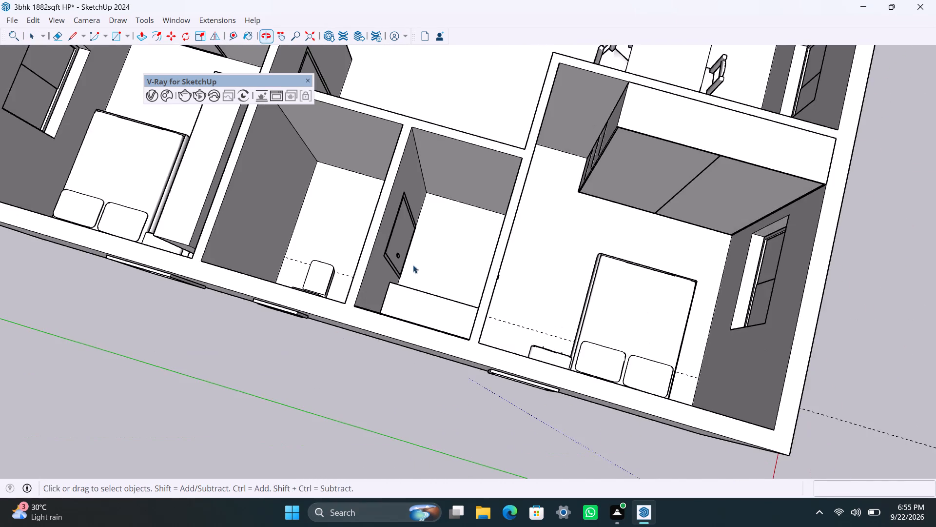
scroll(414, 264, "up", 3)
middle_click_drag(466, 246, 543, 292)
scroll(534, 285, "up", 3)
middle_click_drag(533, 283, 532, 262)
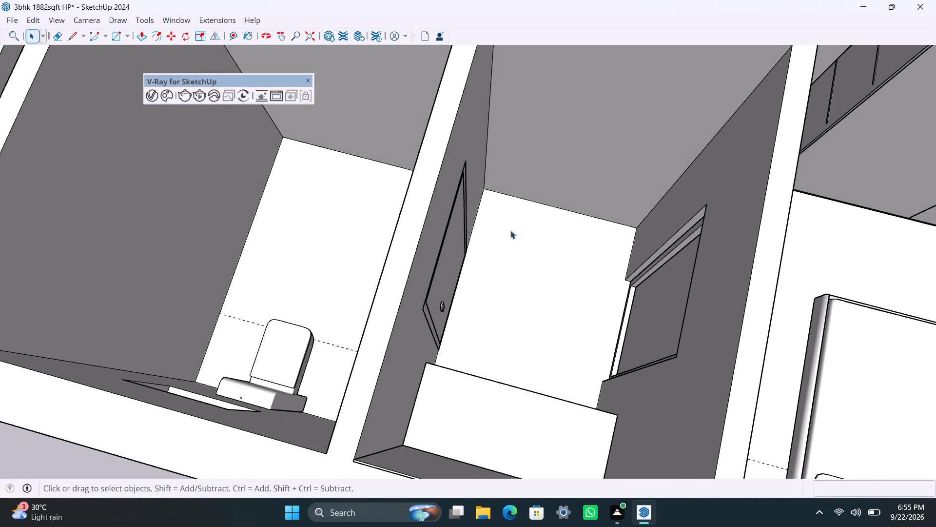
key("r")
left_click_drag(483, 185, 488, 199)
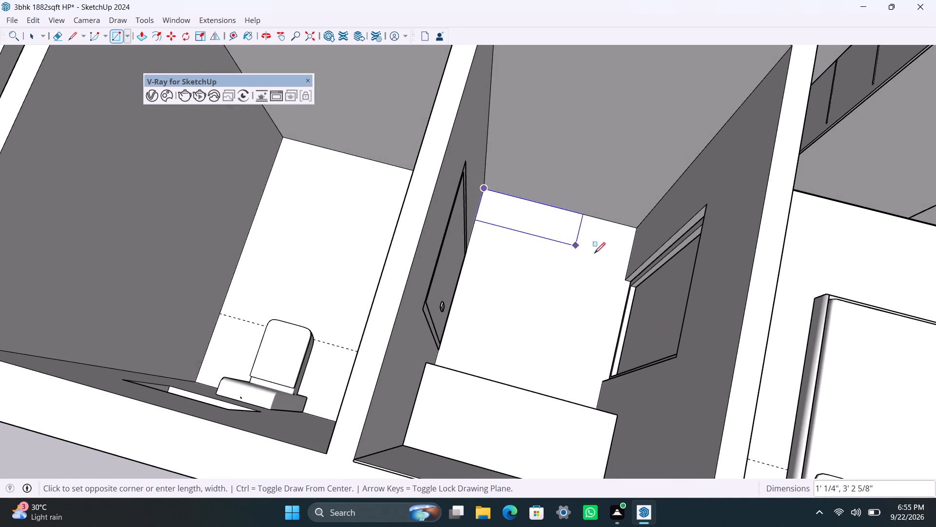
left_click(628, 278)
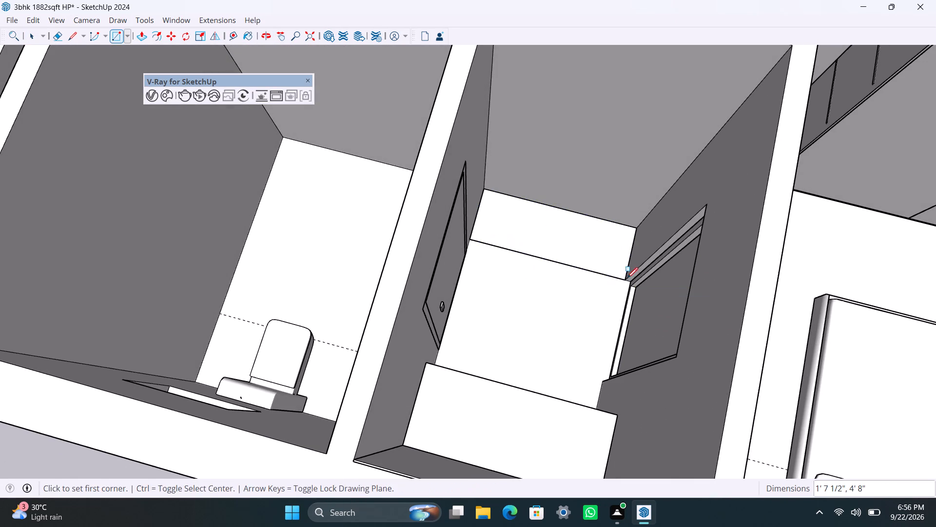
key("space")
double_click(591, 264)
right_click(591, 263)
left_click(675, 115)
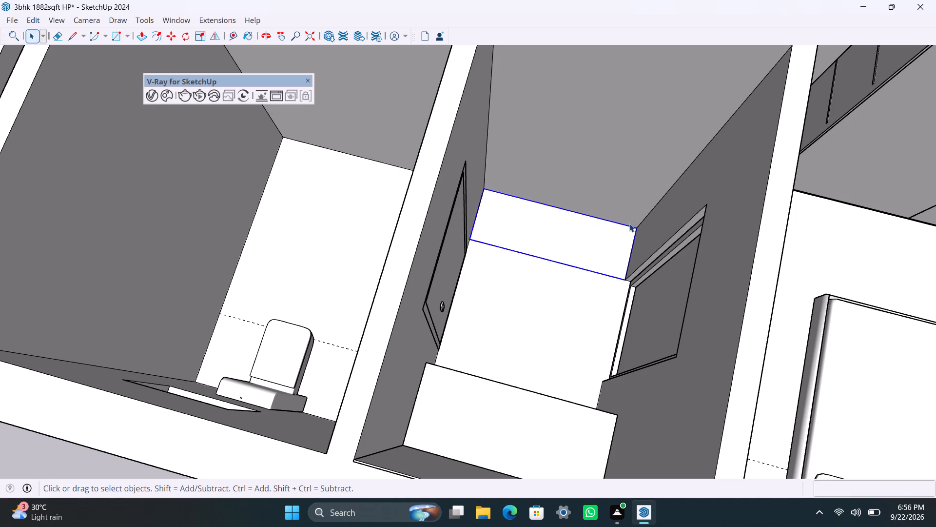
Open the new floor rectangle's group and Push/Pull it up 10' into a tall cabinet block.
triple_click(608, 247)
key("p")
left_click(608, 246)
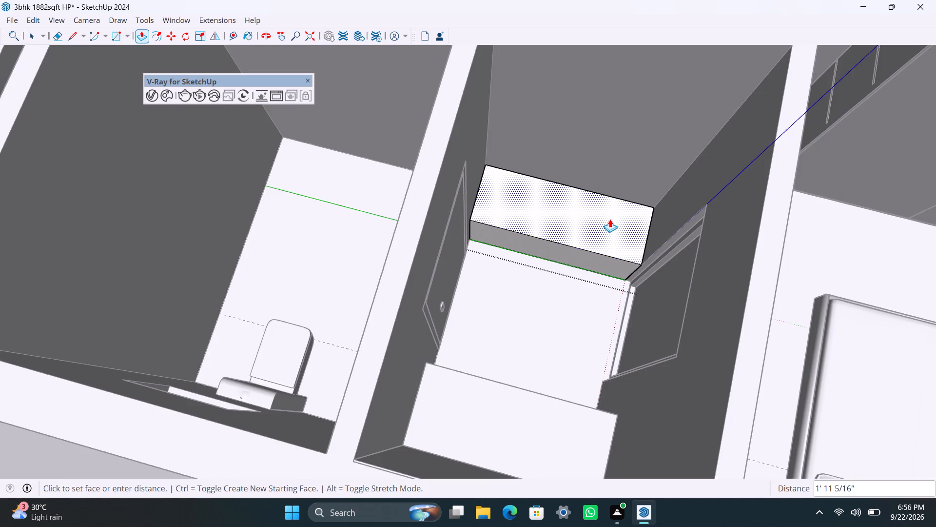
type("10'")
key("Return")
key("space")
Push the tall block's front face back about 10 5/8" toward the wall to reduce its depth.
scroll(583, 191, "down", 3)
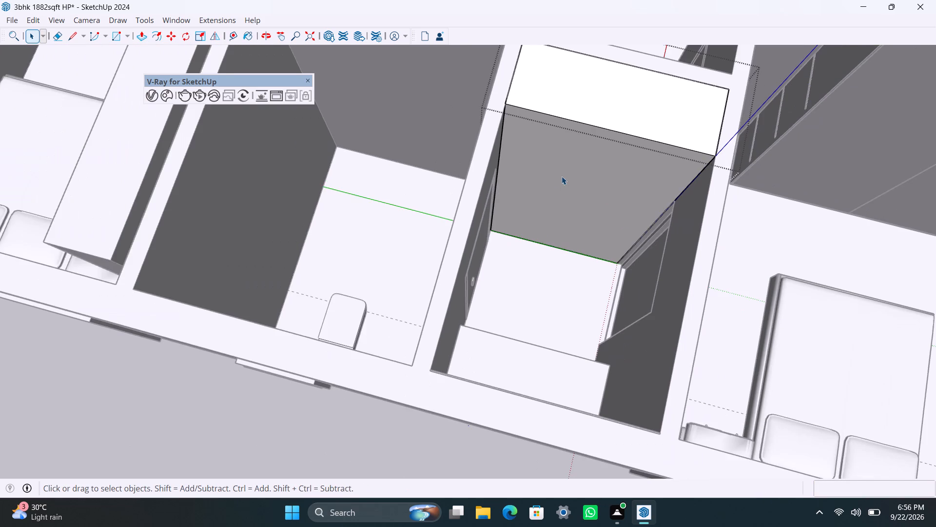
scroll(565, 175, "up", 2)
left_click(558, 164)
key("p")
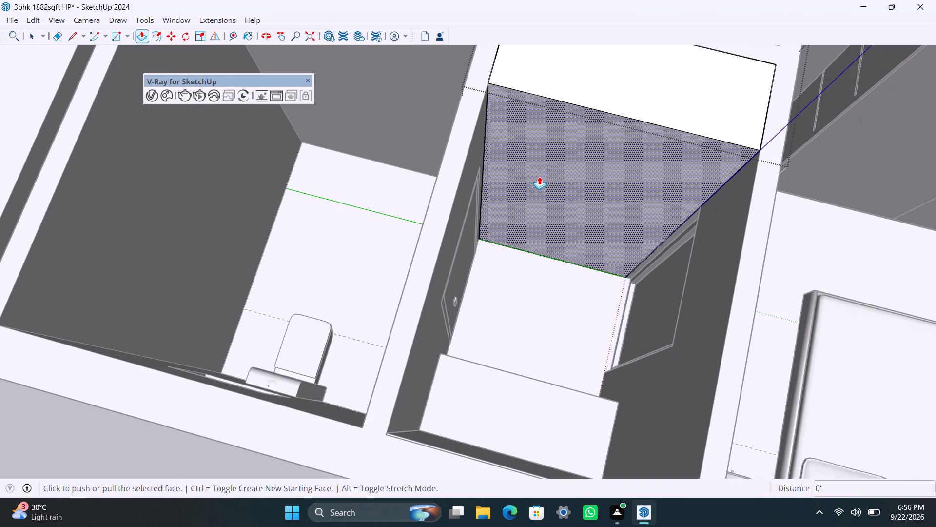
left_click(539, 176)
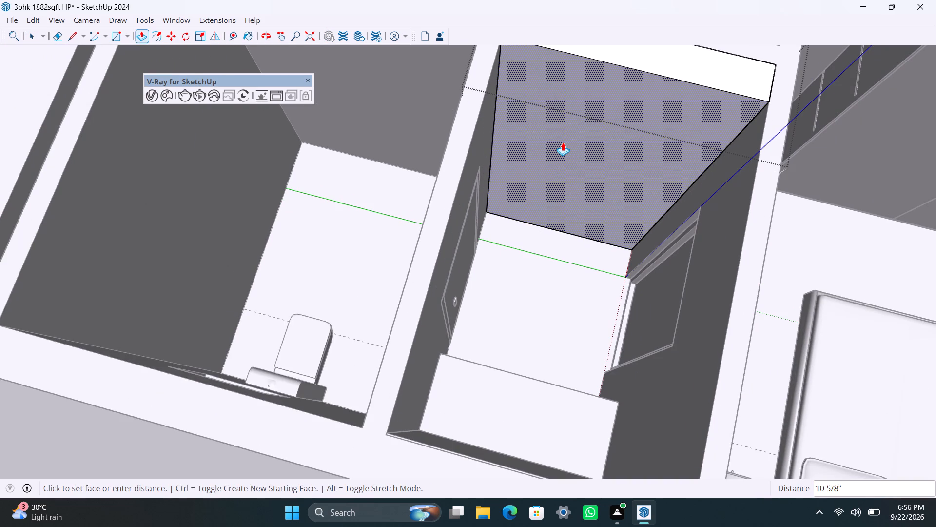
left_click(563, 141)
key("space")
left_click(572, 149)
left_click(569, 149)
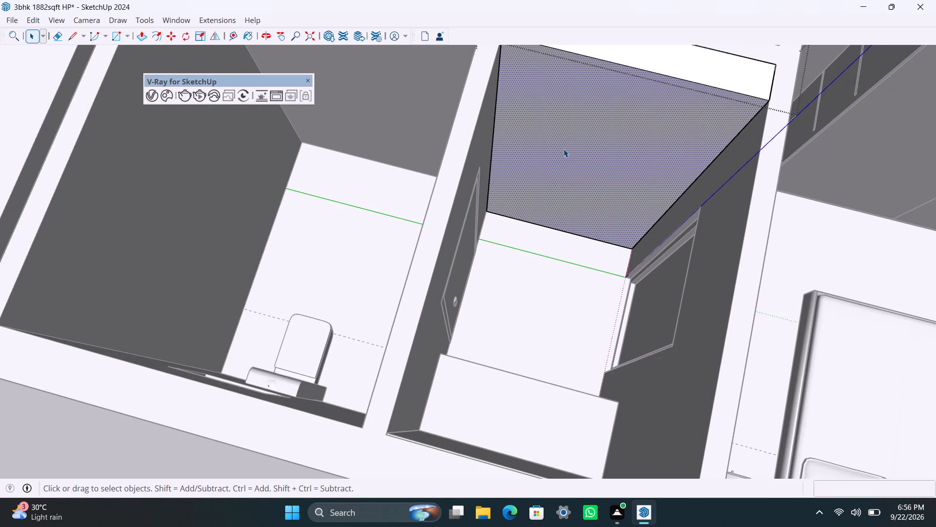
Offset the outline of the tall block's front face inward by 2.5 mm.
scroll(537, 154, "down", 3)
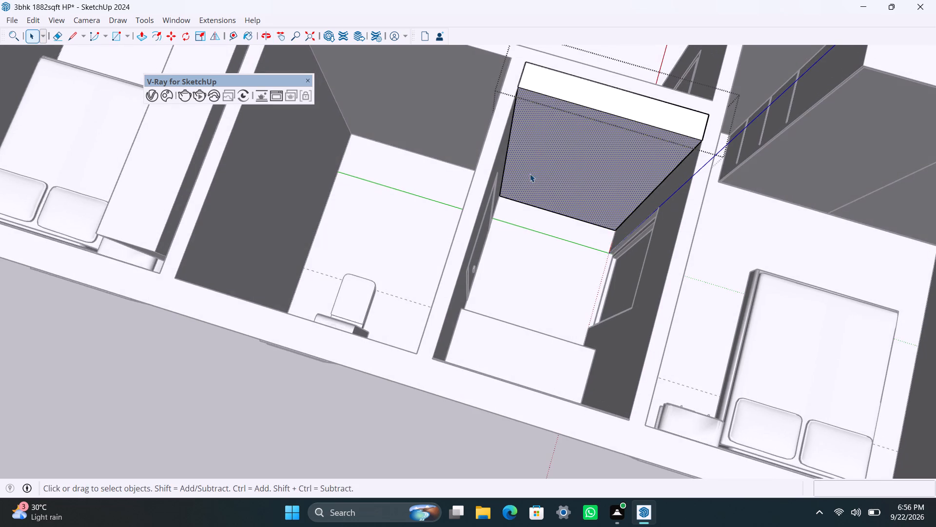
middle_click_drag(554, 173, 547, 188, "shift")
scroll(548, 190, "up", 2)
middle_click_drag(569, 193, 607, 183)
scroll(578, 153, "up", 2)
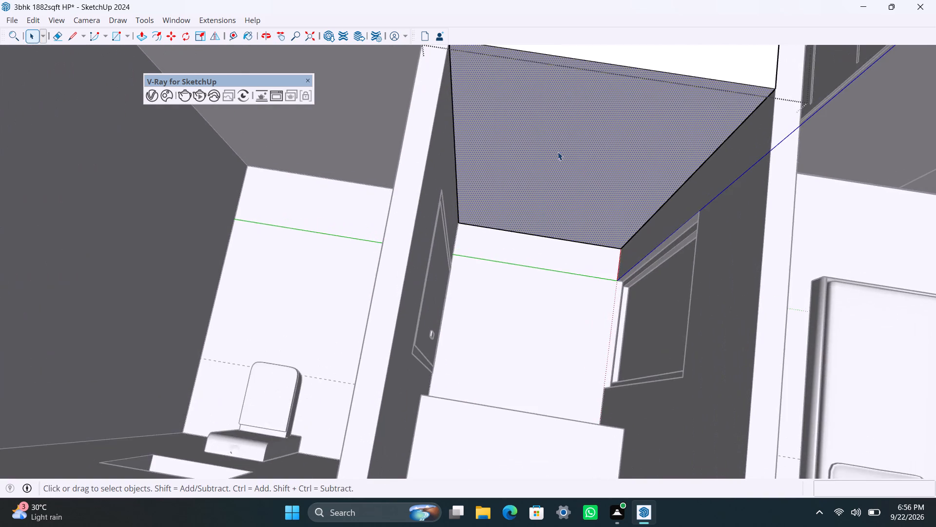
middle_click_drag(556, 151, 542, 183, "shift")
key("f")
left_click(473, 142)
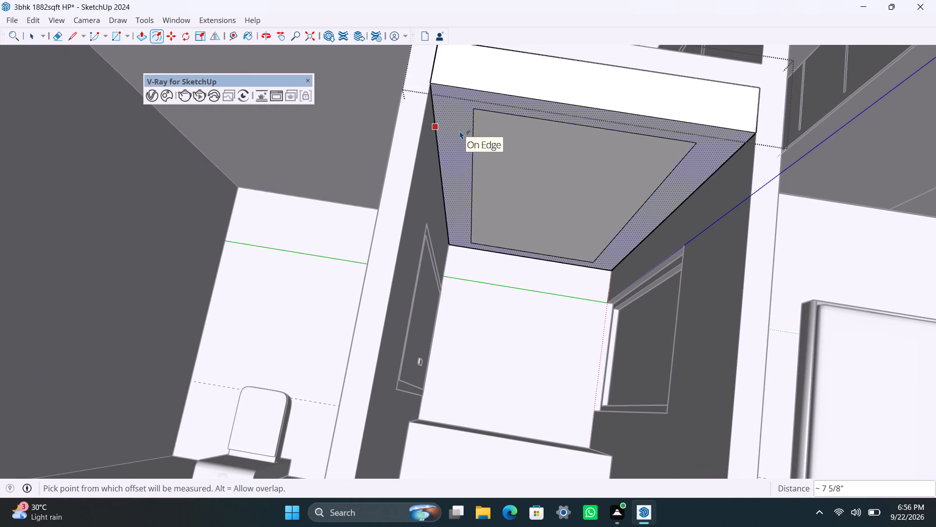
type("2.5MM")
key("Return")
Offset the inner face on the tall block's front inward by another 18 mm.
left_click(465, 129)
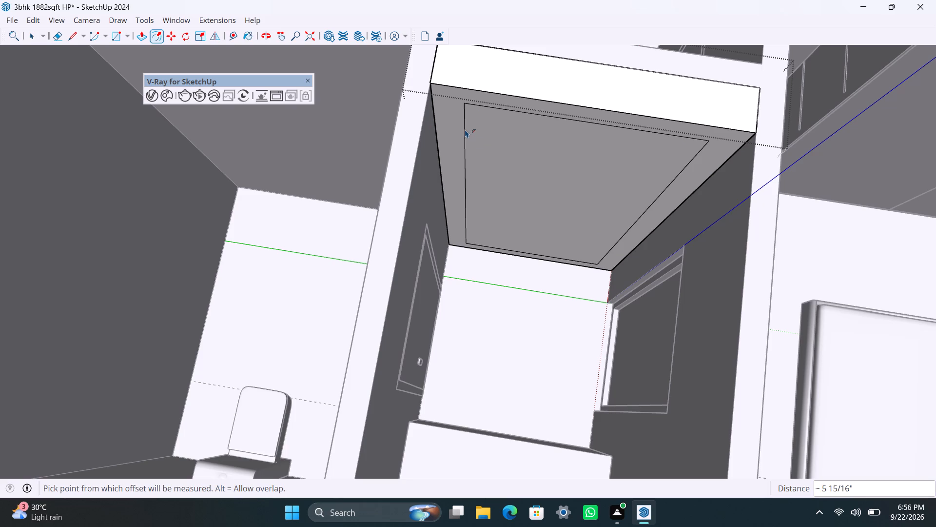
type("18MM")
key("Return")
key("space")
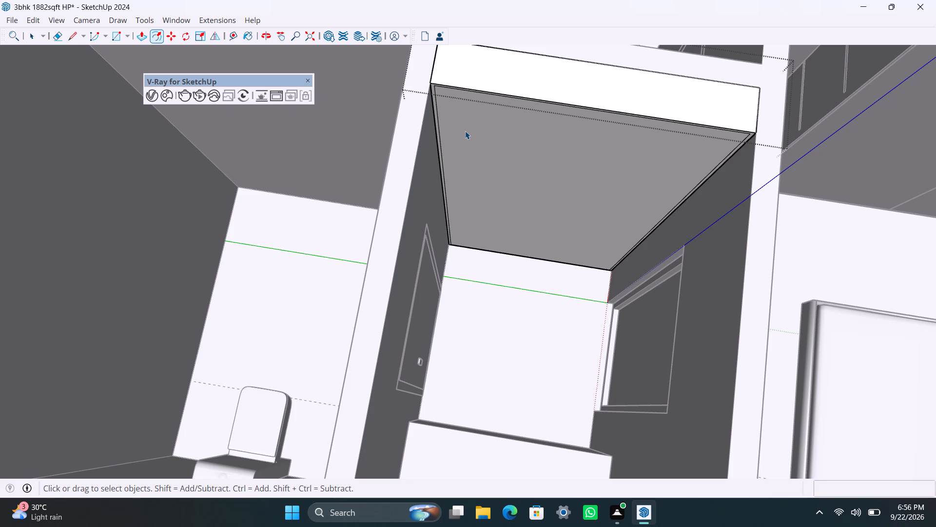
scroll(466, 132, "up", 19)
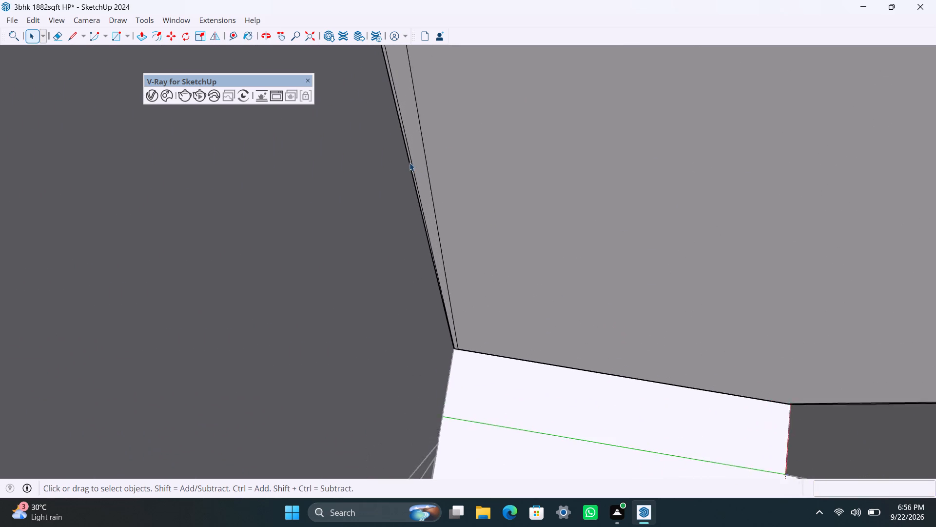
Delete the narrow 2.5 mm outer border face on the tall cabinet block's front.
scroll(409, 162, "up", 10)
left_click(410, 159)
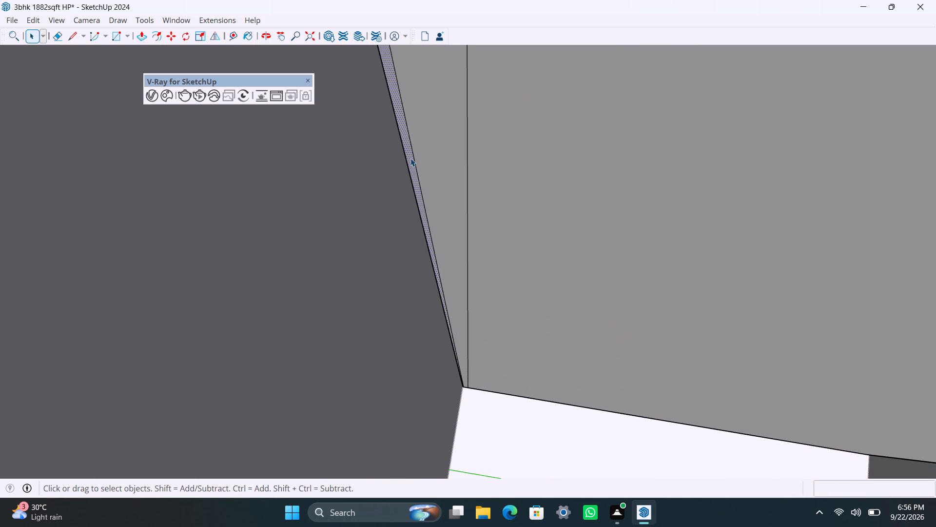
key("Delete")
Delete the large inner face on the tall cabinet's front, leaving the 18 mm frame around an open interior.
scroll(507, 228, "down", 20)
scroll(507, 228, "down", 11)
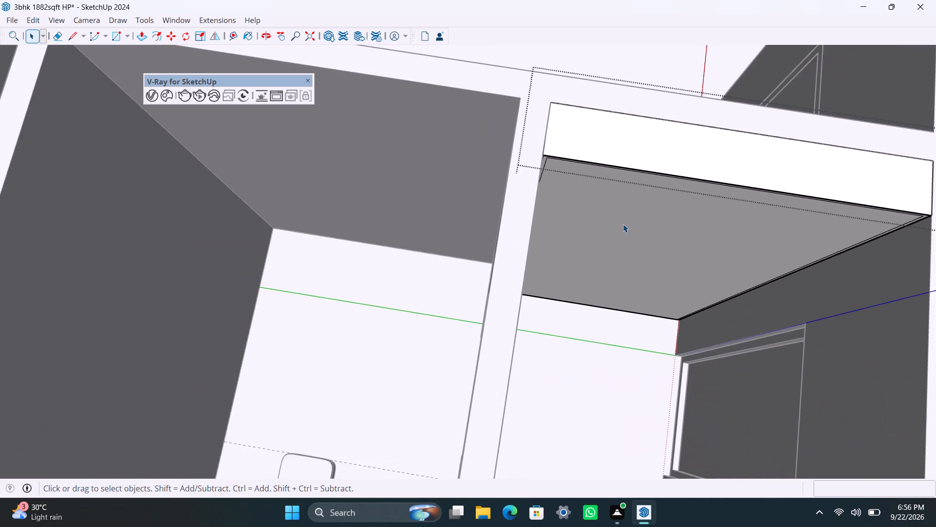
middle_click_drag(622, 224, 464, 229, "shift")
scroll(502, 240, "up", 2)
middle_click_drag(471, 222, 501, 102)
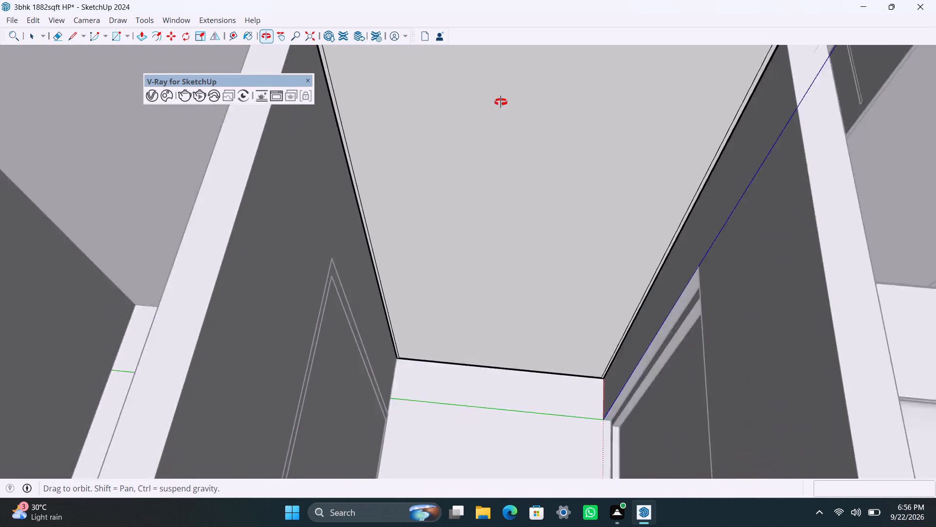
middle_click_drag(501, 102, 501, 102)
scroll(514, 147, "down", 4)
middle_click_drag(520, 202, 499, 277, "shift")
scroll(492, 261, "up", 1)
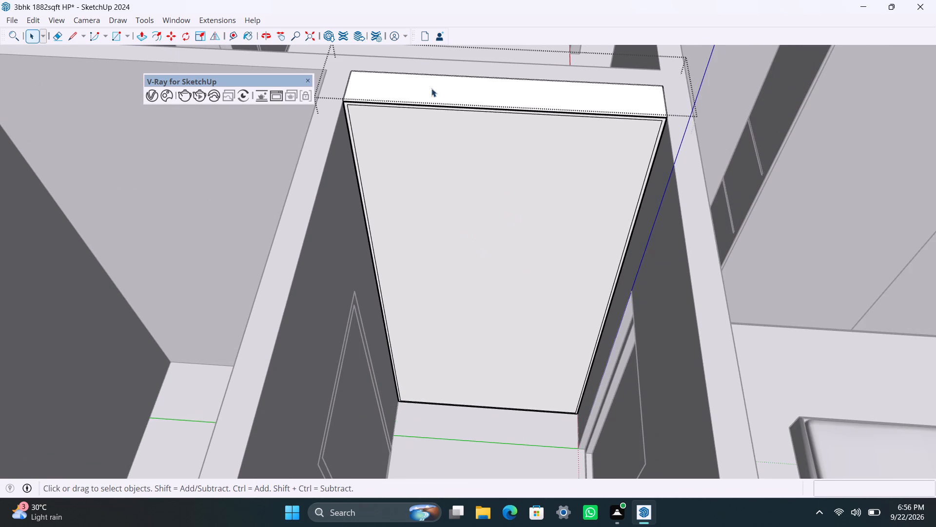
left_click(451, 93)
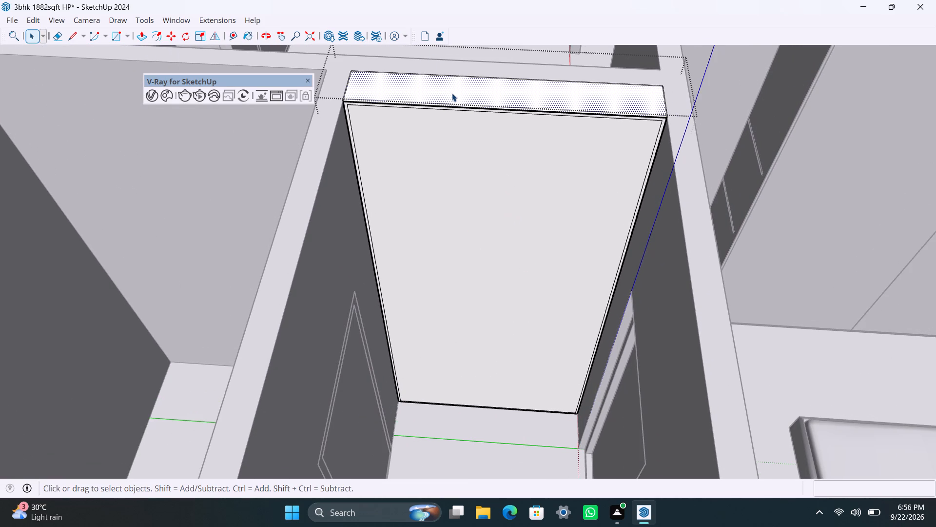
left_click(477, 191)
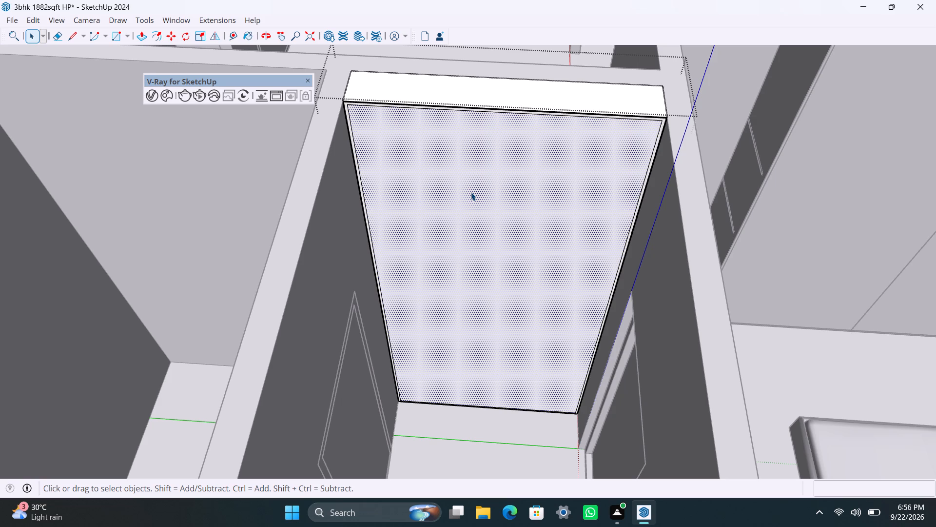
key("Delete")
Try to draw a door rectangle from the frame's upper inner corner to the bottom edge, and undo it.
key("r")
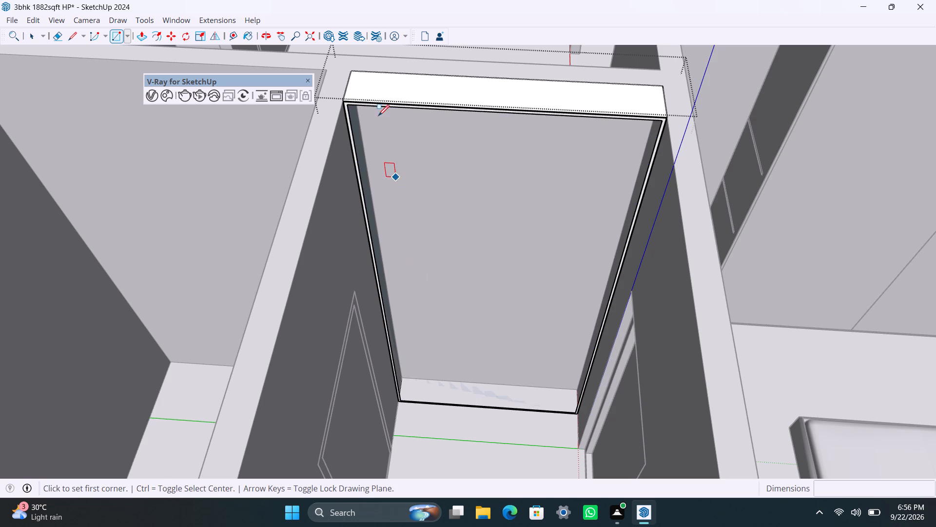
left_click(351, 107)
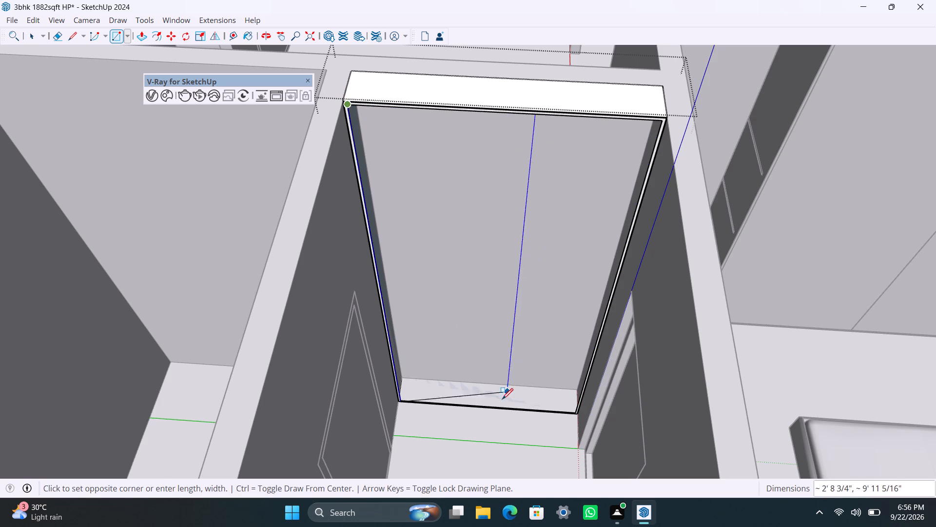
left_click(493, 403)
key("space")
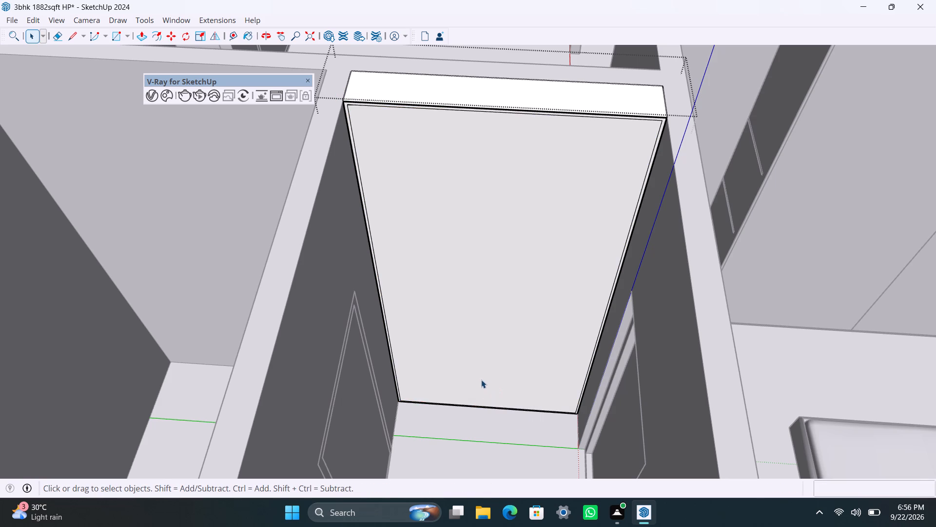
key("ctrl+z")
Draw a door rectangle about 2' 3" wide over the left half of the cabinet opening and delete the right-half face.
key("r")
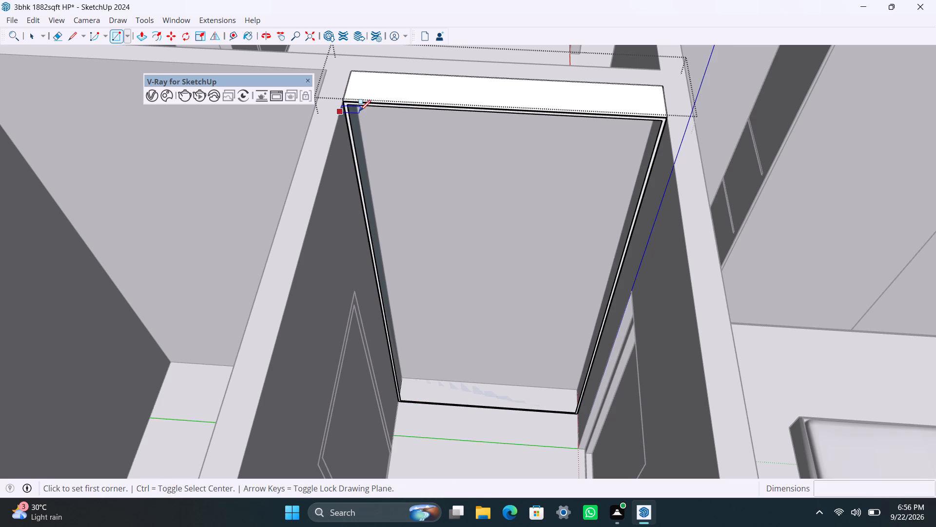
left_click(348, 107)
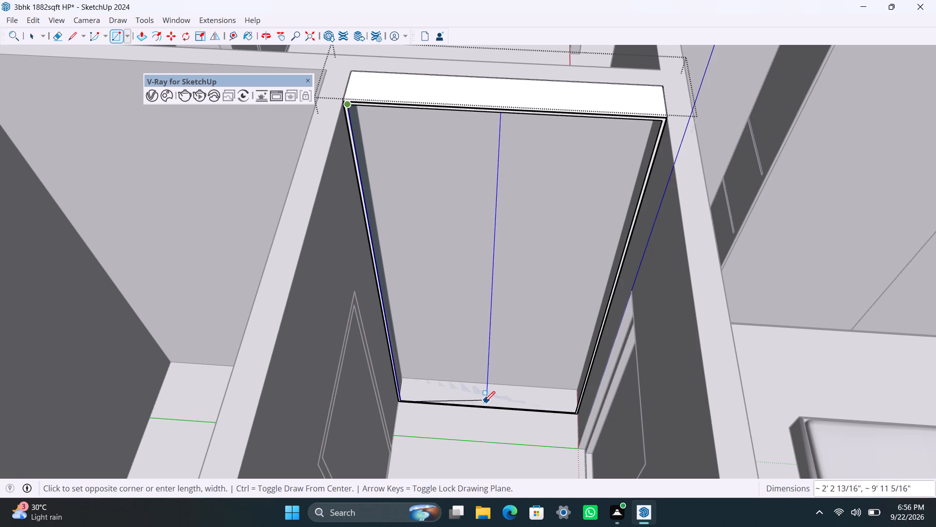
left_click(484, 405)
key("space")
left_click(520, 387)
key("Delete")
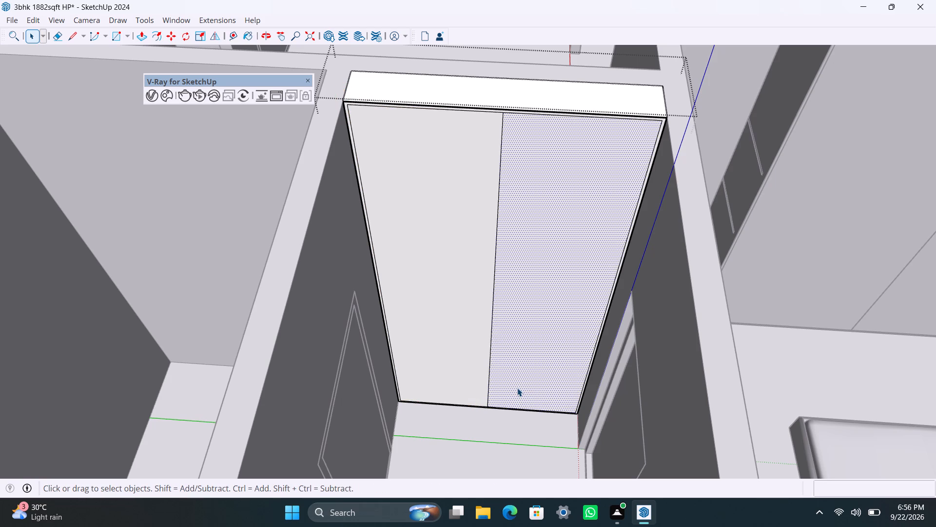
Group the left-half door face with its edges and Push/Pull it to a thickness of 18 mm.
double_click(445, 358)
right_click(441, 365)
left_click(499, 169)
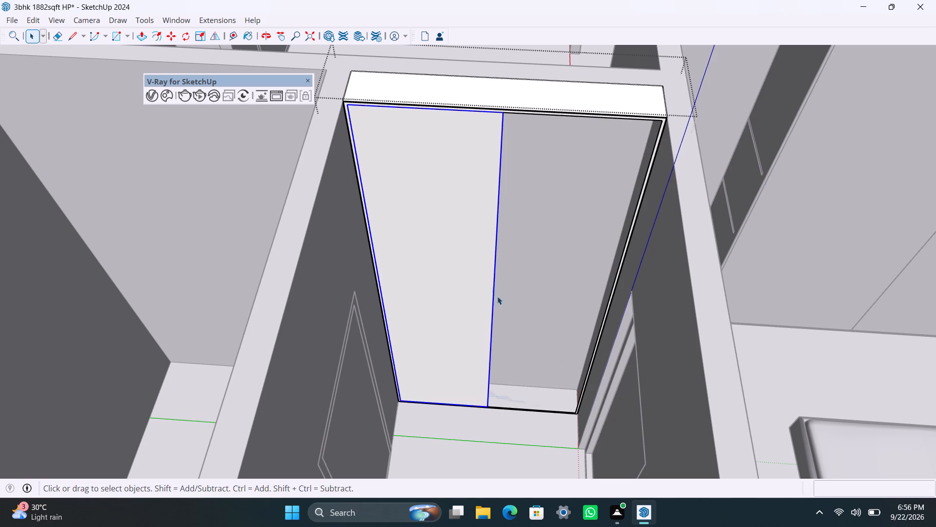
double_click(469, 324)
scroll(464, 337, "up", 2)
left_click(464, 337)
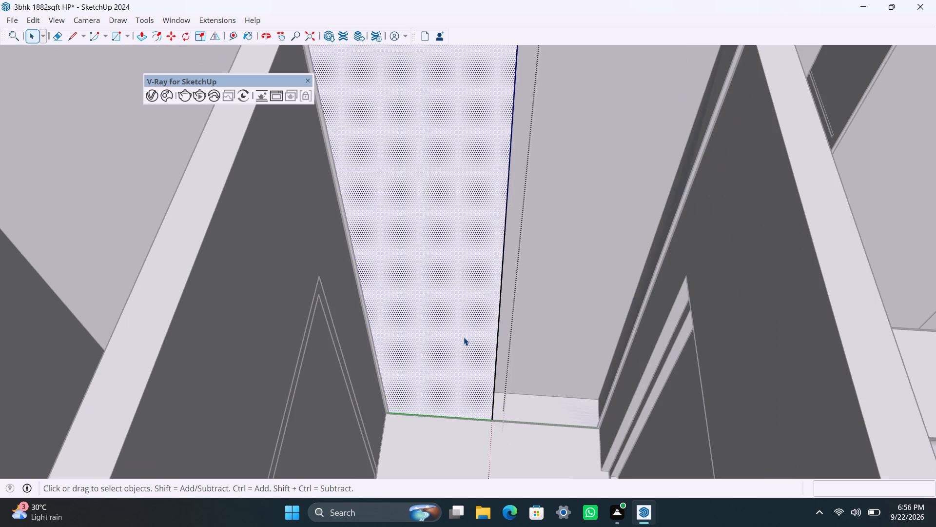
key("p")
left_click(464, 337)
type("18MM")
key("Return")
key("space")
left_click(572, 451)
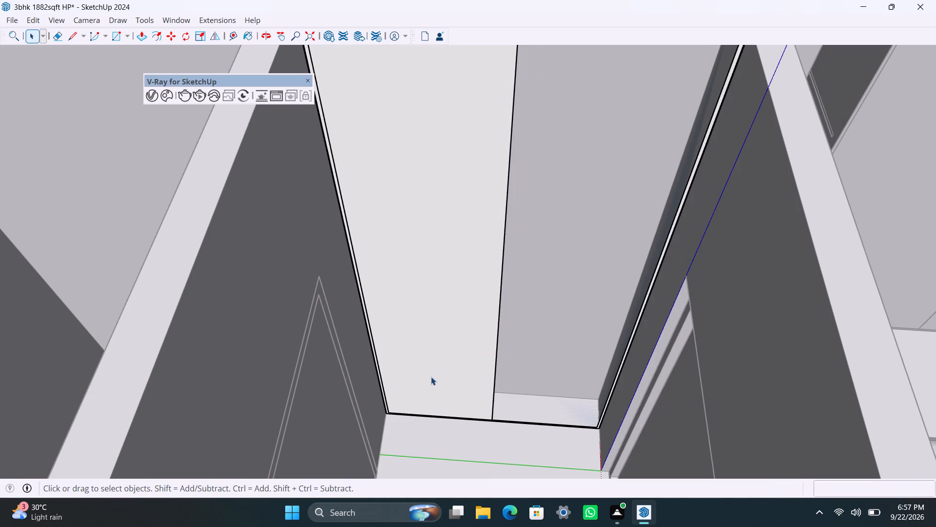
Copy the left door about 2' 3 5/16" sideways to fill the right half of the cabinet opening.
left_click(431, 377)
key("m")
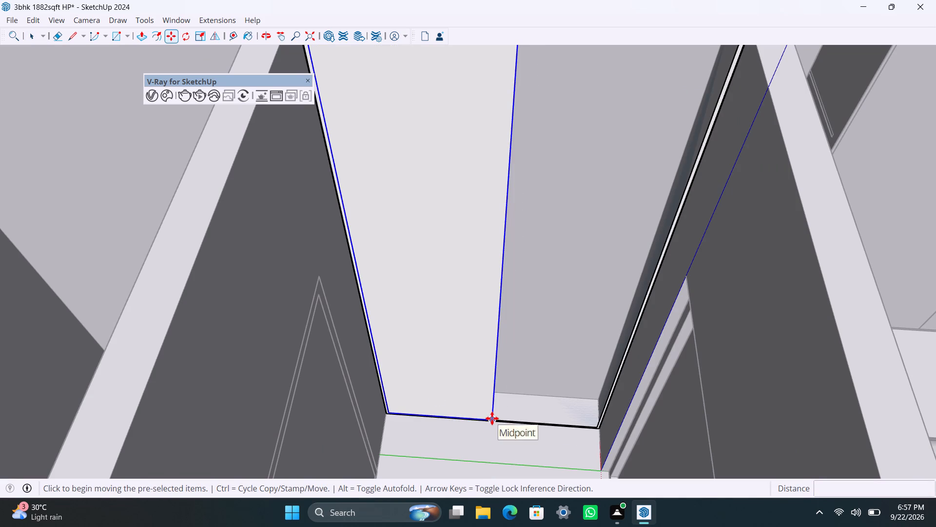
left_click(492, 418, "ctrl")
left_click(597, 423)
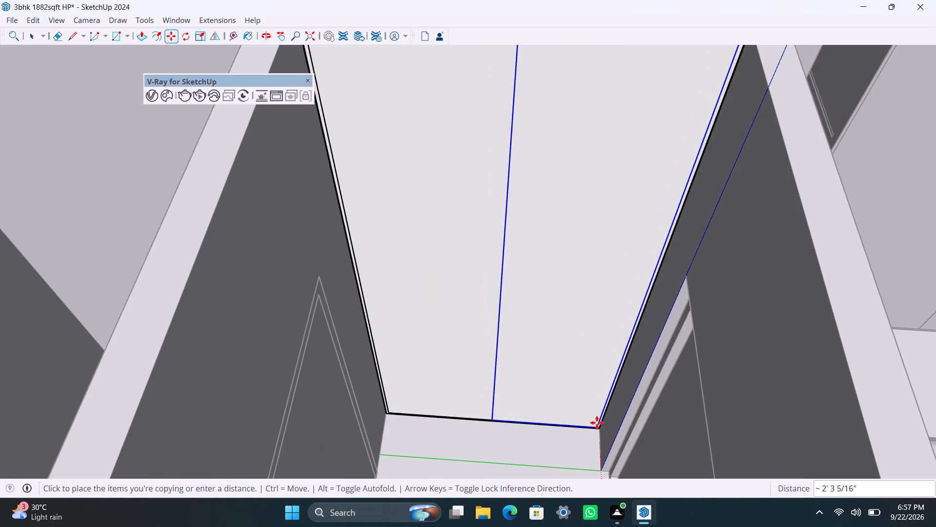
key("space")
left_click(543, 443)
Select the whole tall cabinet with its two doors in the small room.
scroll(472, 341, "down", 9)
scroll(497, 244, "up", 1)
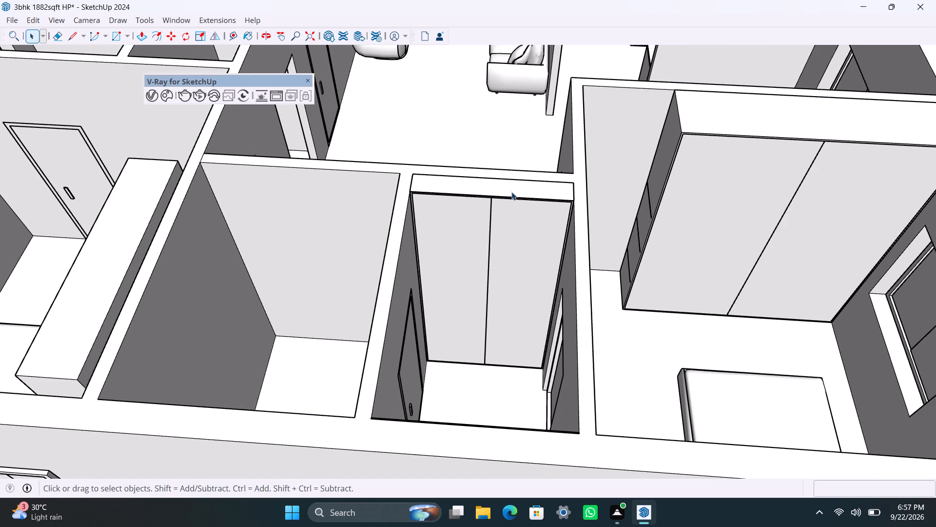
left_click(511, 191)
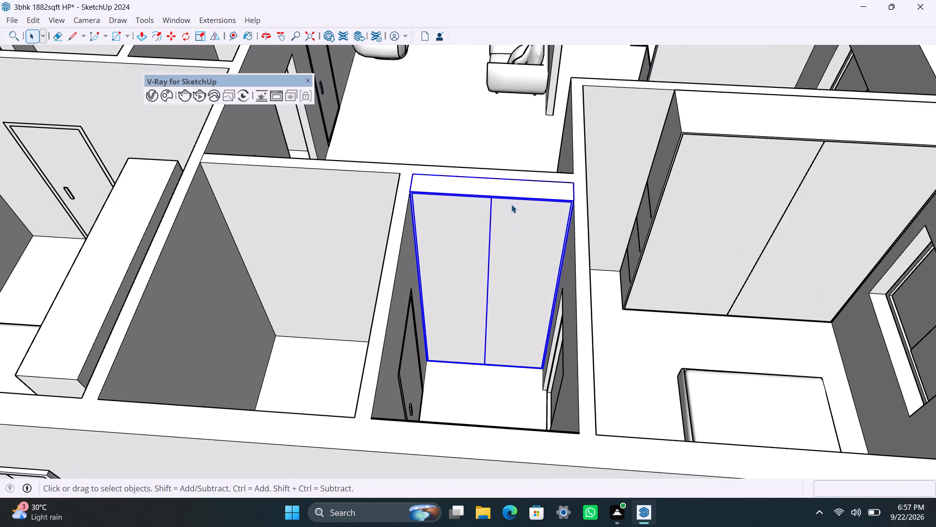